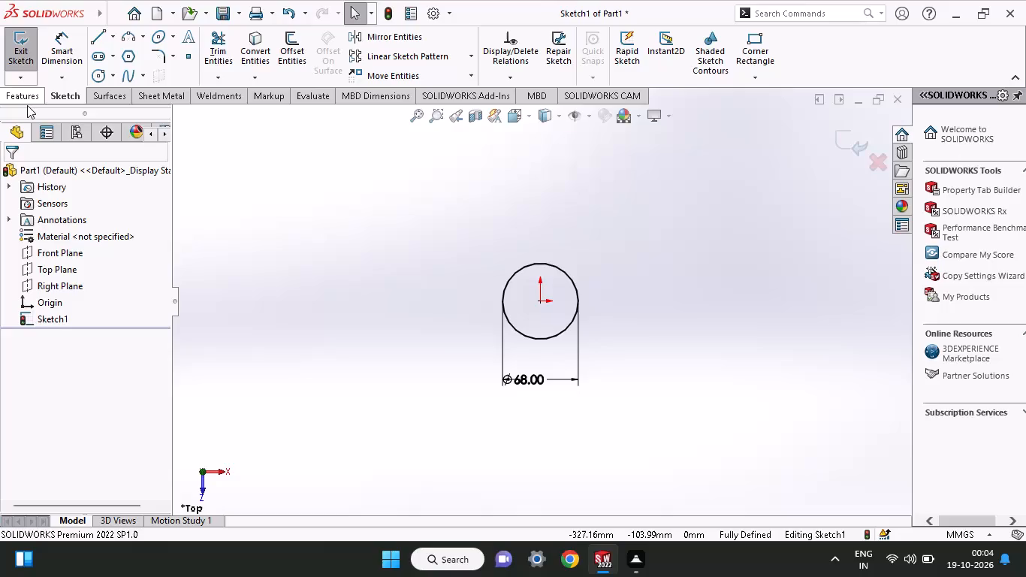
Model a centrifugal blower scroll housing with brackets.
Start an Extruded Boss/Base feature from the circle sketched on the Top Plane.
click(27, 95)
click(29, 55)
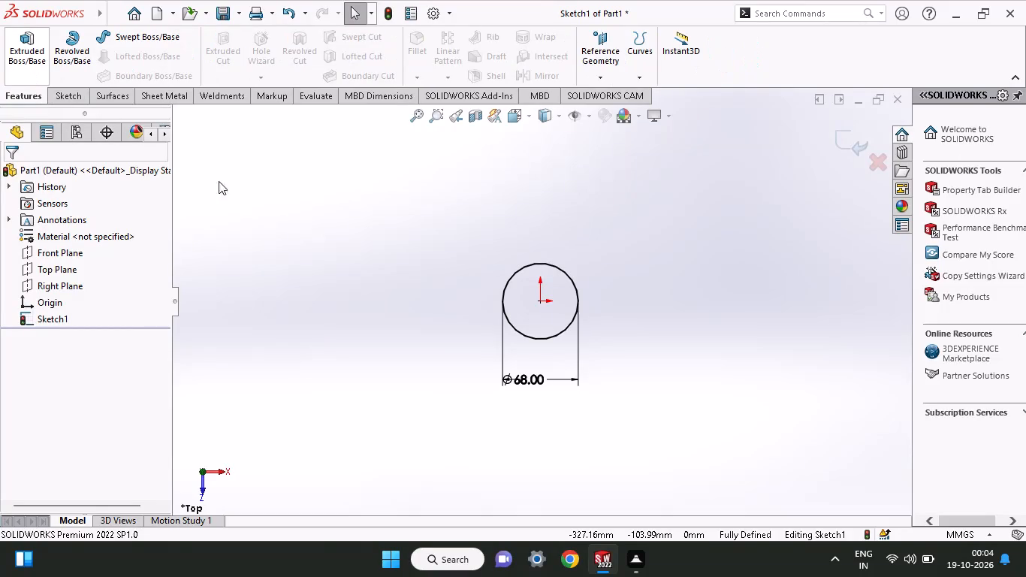
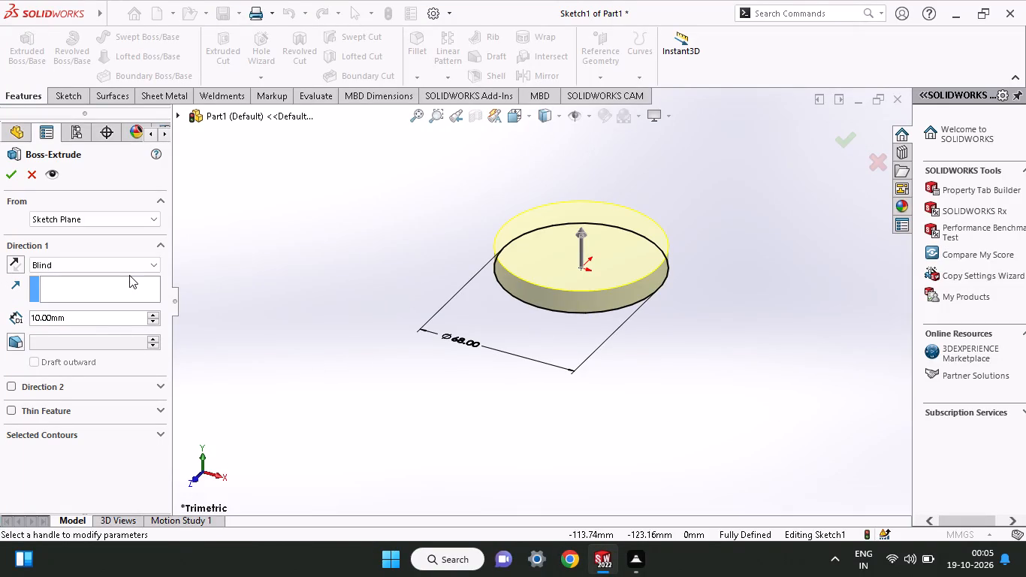
Extrude the circle with a Mid Plane end condition to a total depth of 42 mm and complete the boss.
click(140, 258)
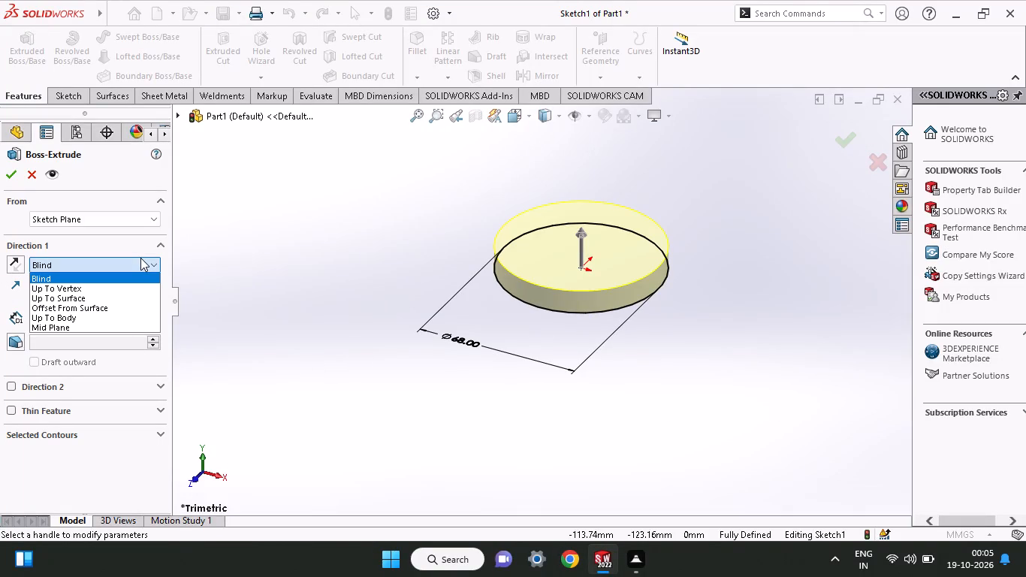
click(80, 326)
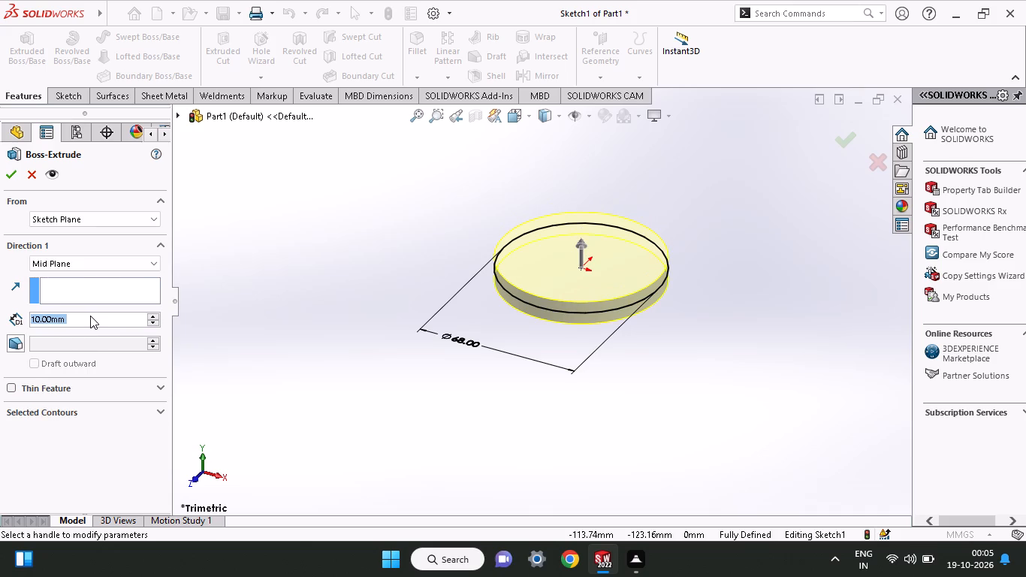
text(42)
key(Return)
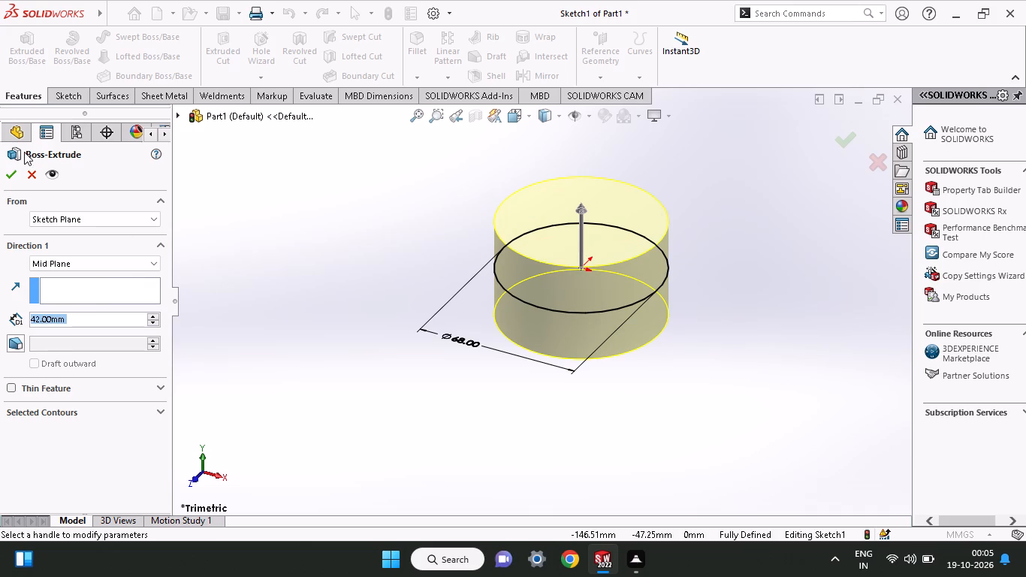
click(16, 180)
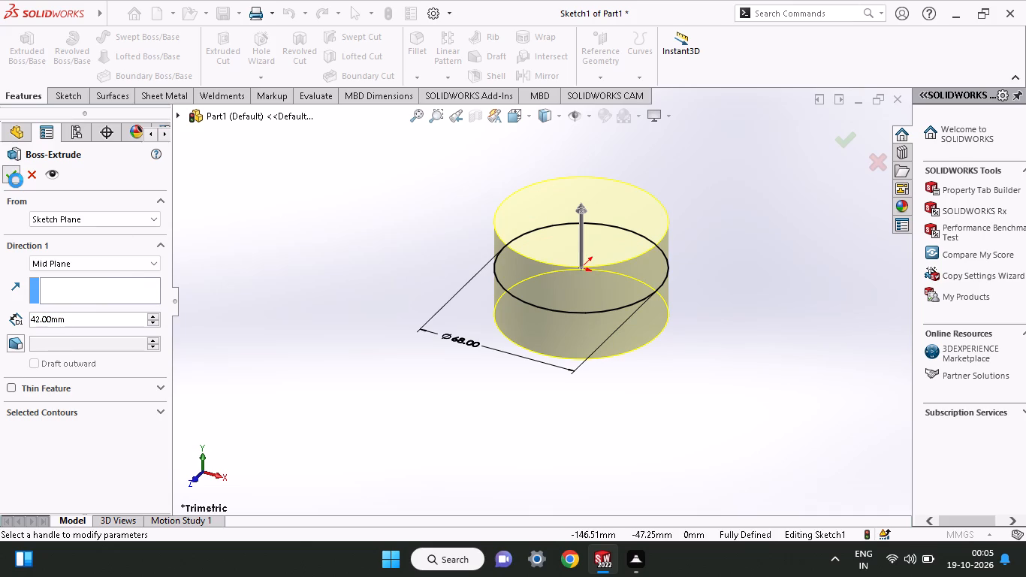
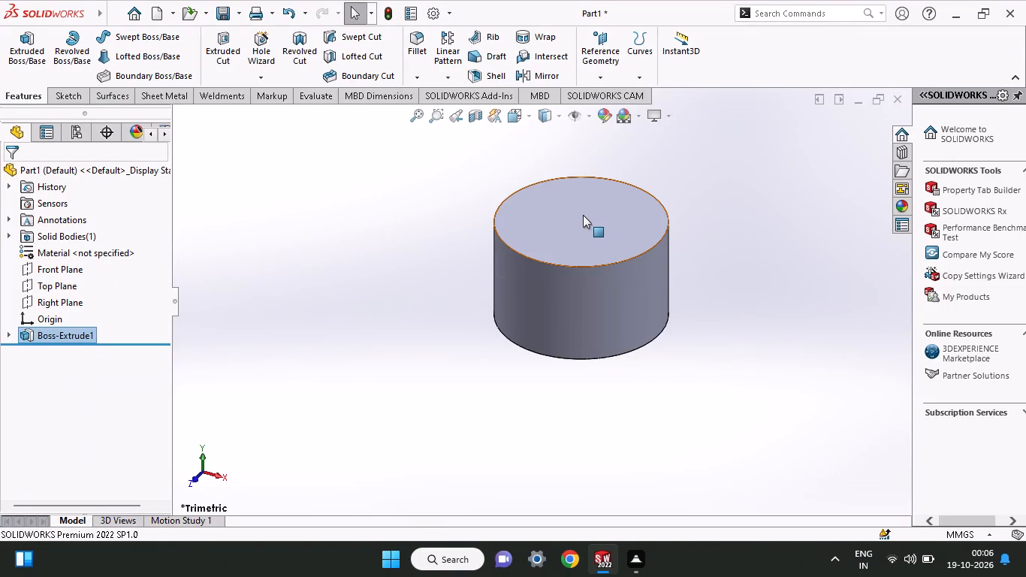
Open a new sketch on the Top Plane through the middle of the cylindrical body.
middle_drag(583, 215, 612, 398)
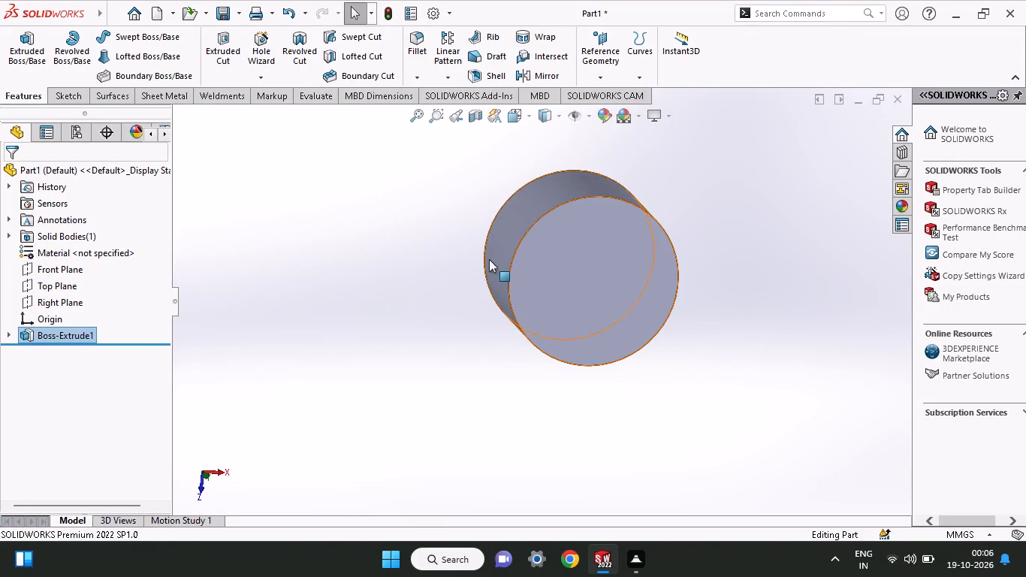
click(34, 288)
click(46, 270)
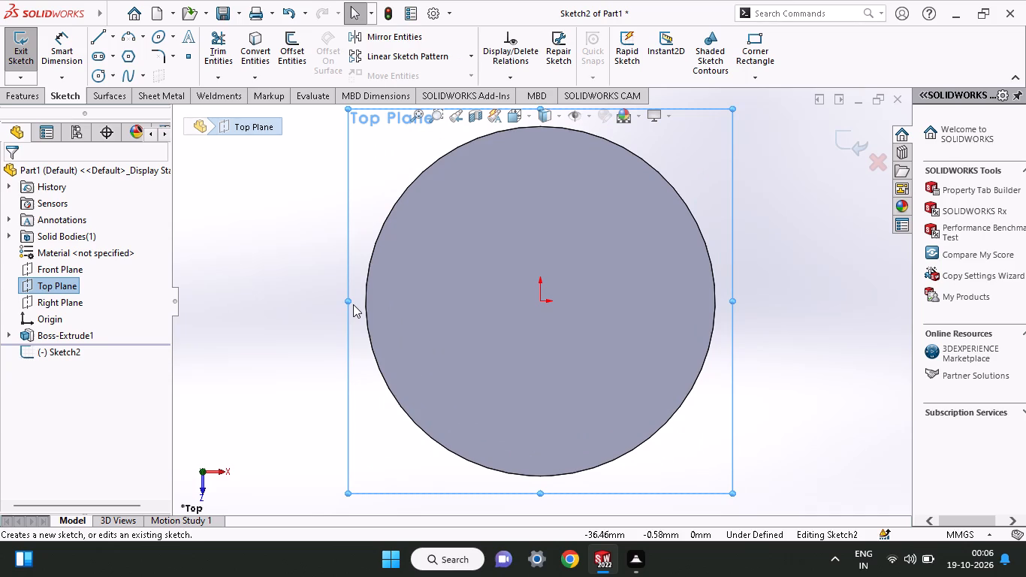
scroll(353, 304, up, 2)
ctrl+scroll(353, 304, up, 2)
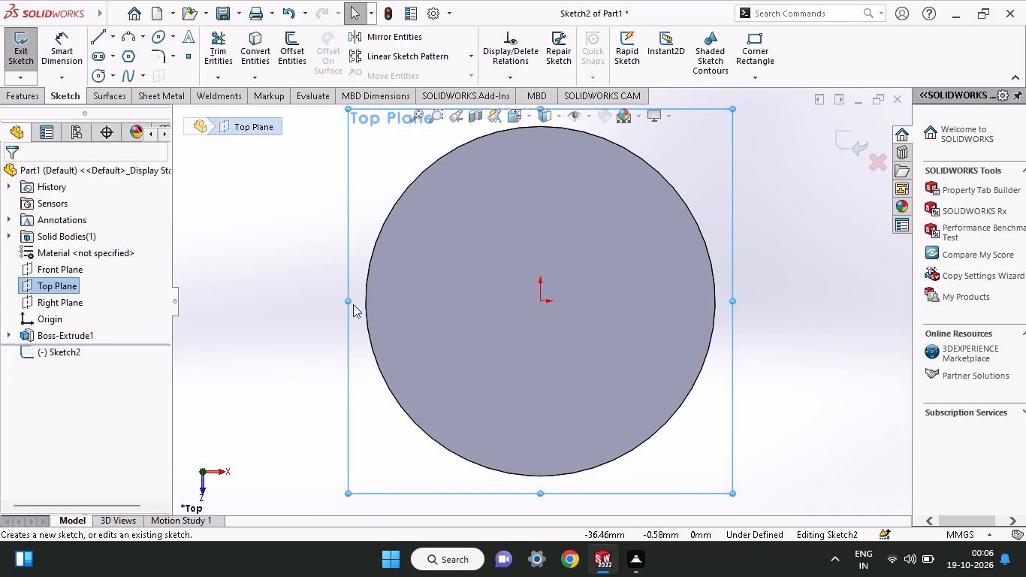
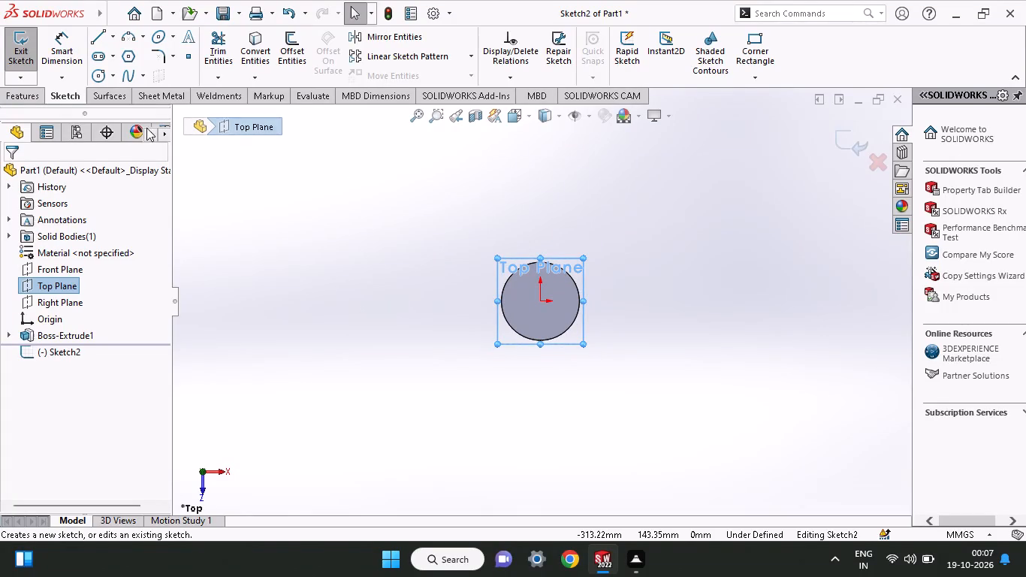
Sketch a circle about 145 mm in diameter around the cylinder, centred about 17 mm left of the origin and level with it.
click(102, 74)
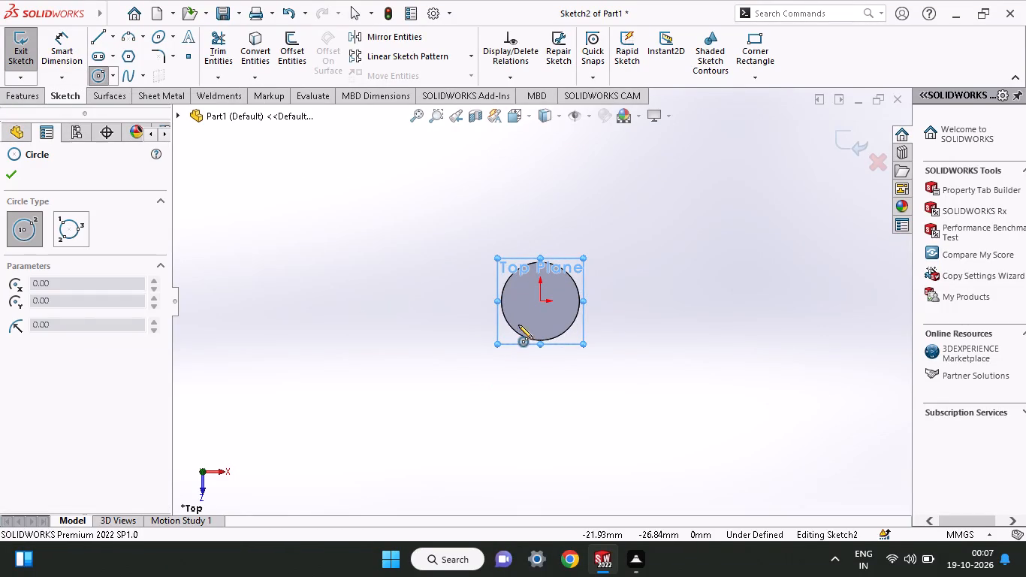
click(521, 298)
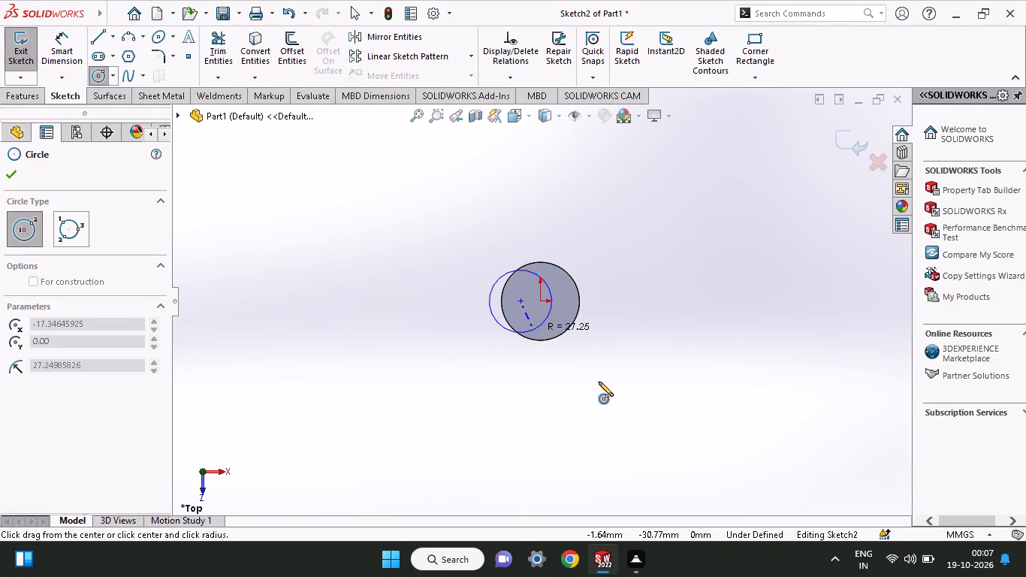
click(591, 258)
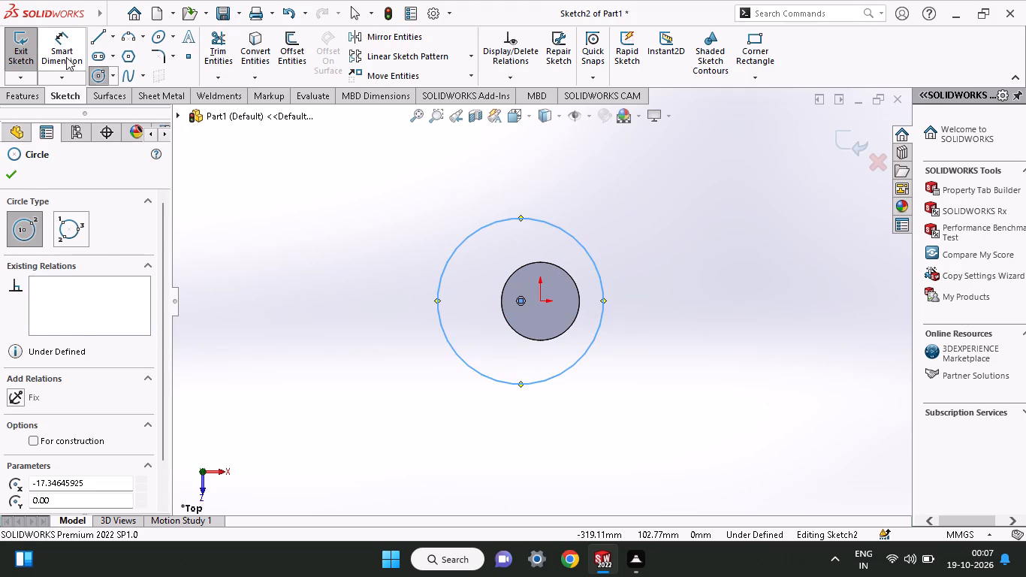
Dimension the large circle's diameter as 57+57 (114 mm).
click(56, 51)
click(454, 255)
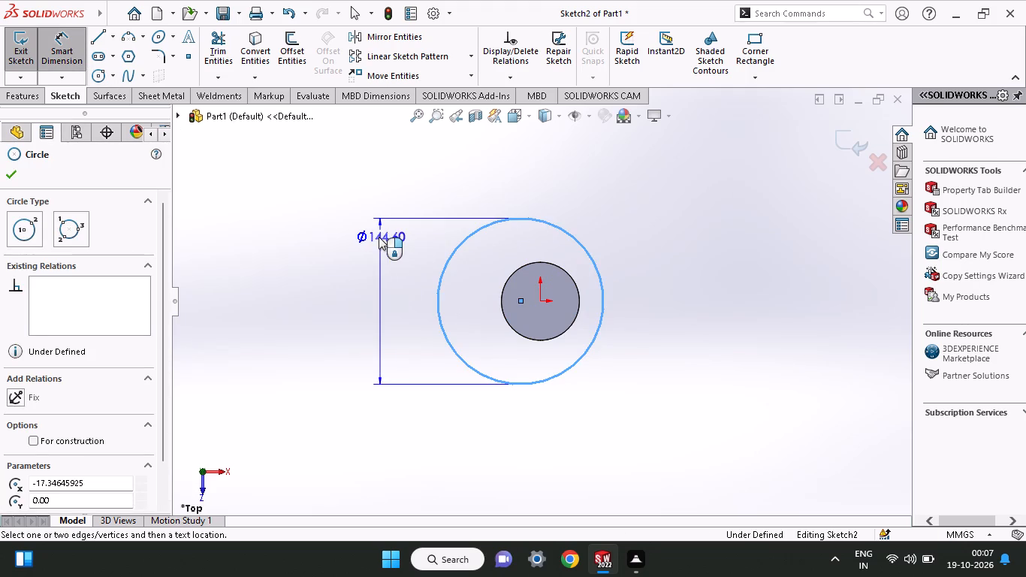
click(378, 236)
text(57)
key(shift+plus)
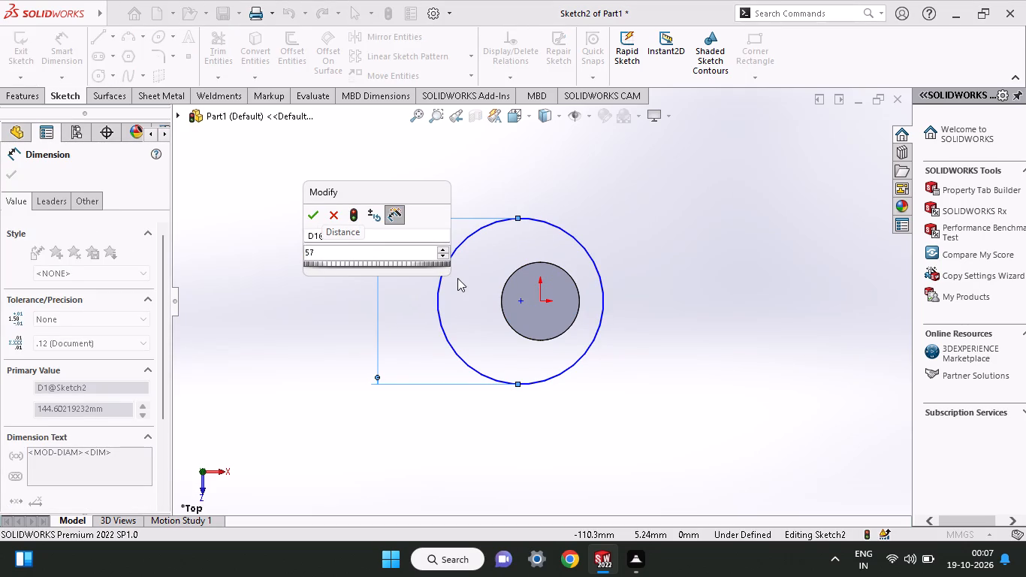
text(57)
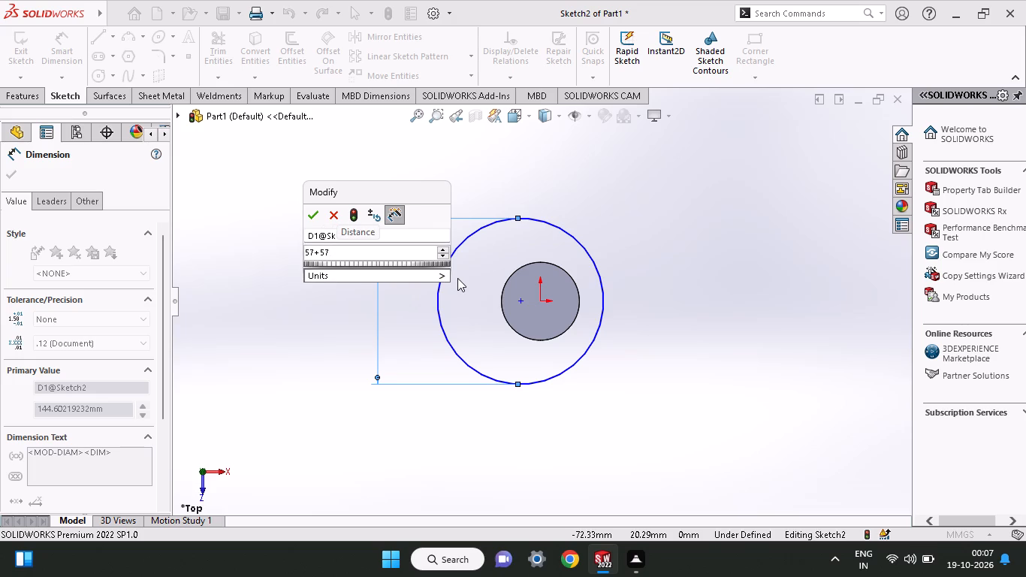
key(Return)
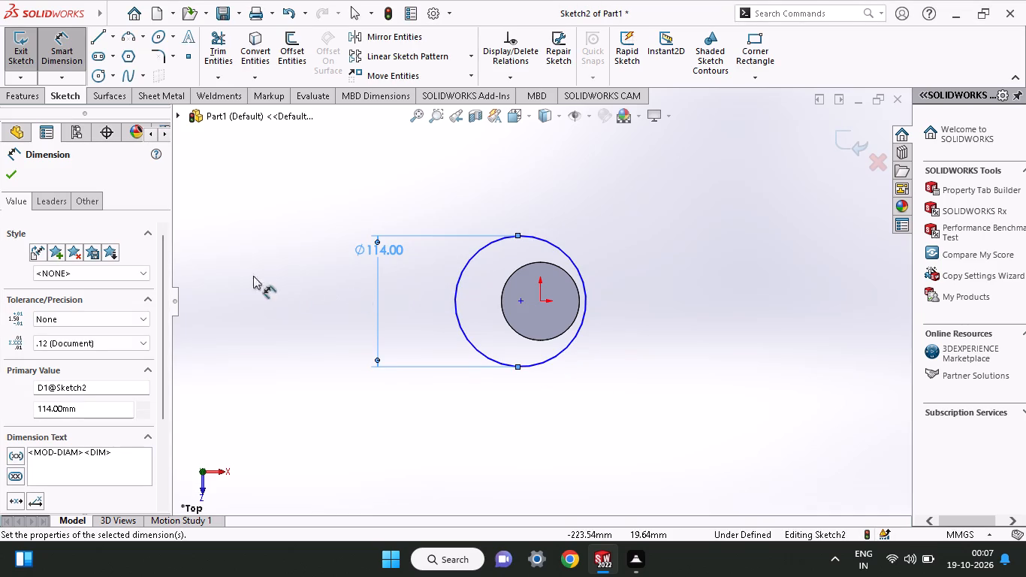
click(14, 170)
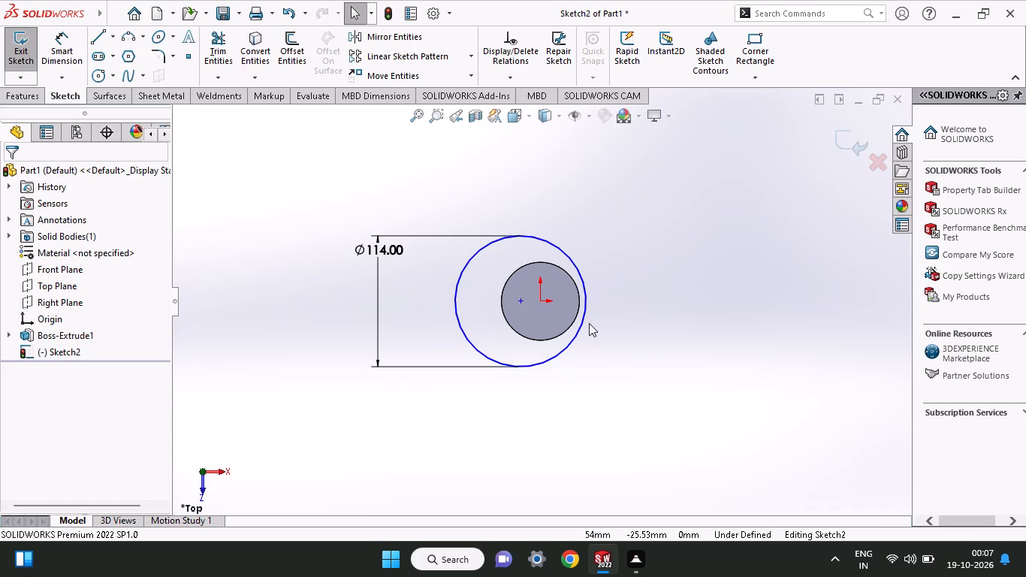
Make the 114 mm circle tangent to the cylindrical body's circular edge.
shift+click(580, 321)
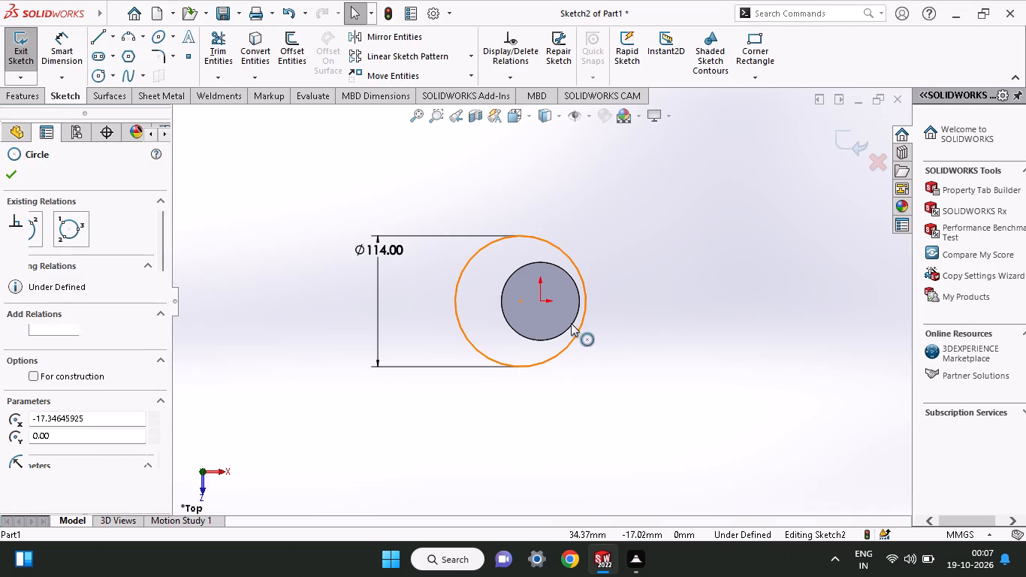
shift+click(571, 323)
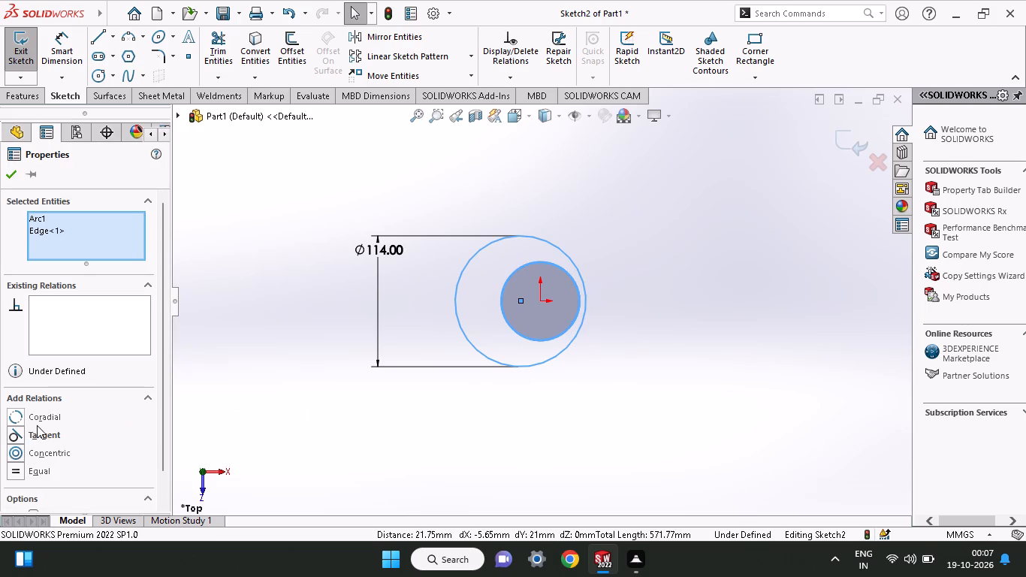
click(37, 437)
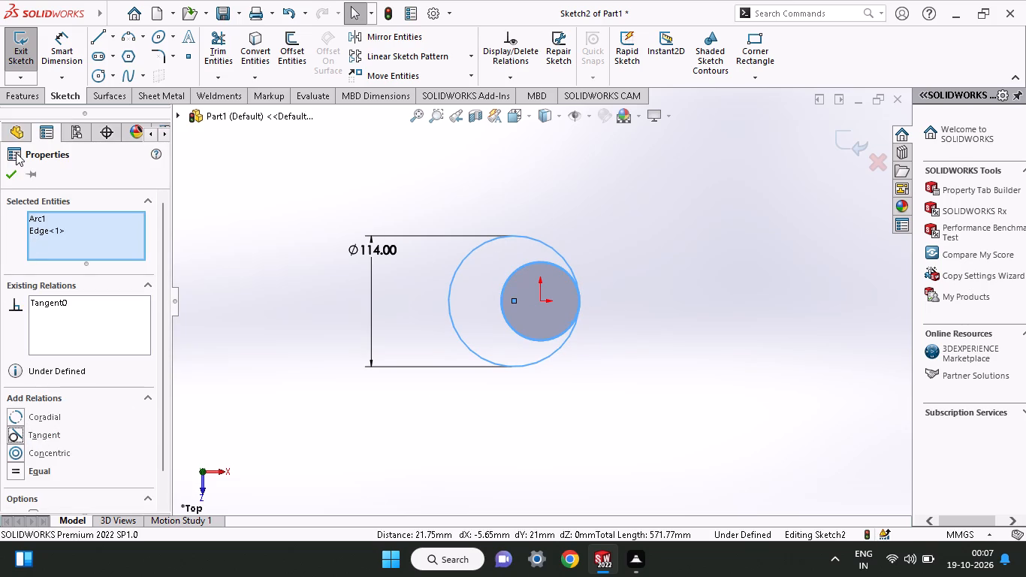
click(11, 177)
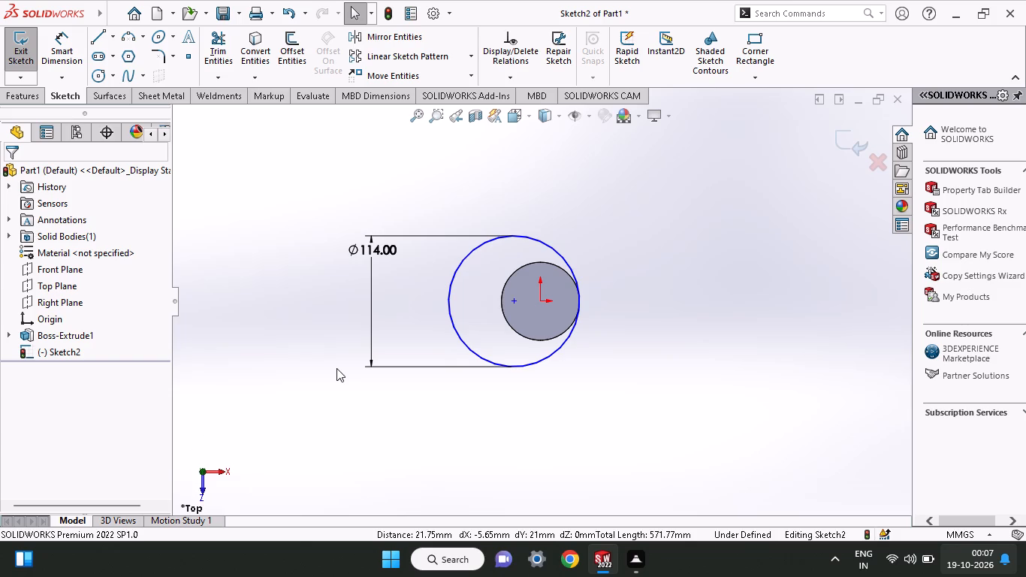
Sketch a corner rectangle from the origin up and to the right, about 56 mm wide and 95 mm high.
click(754, 50)
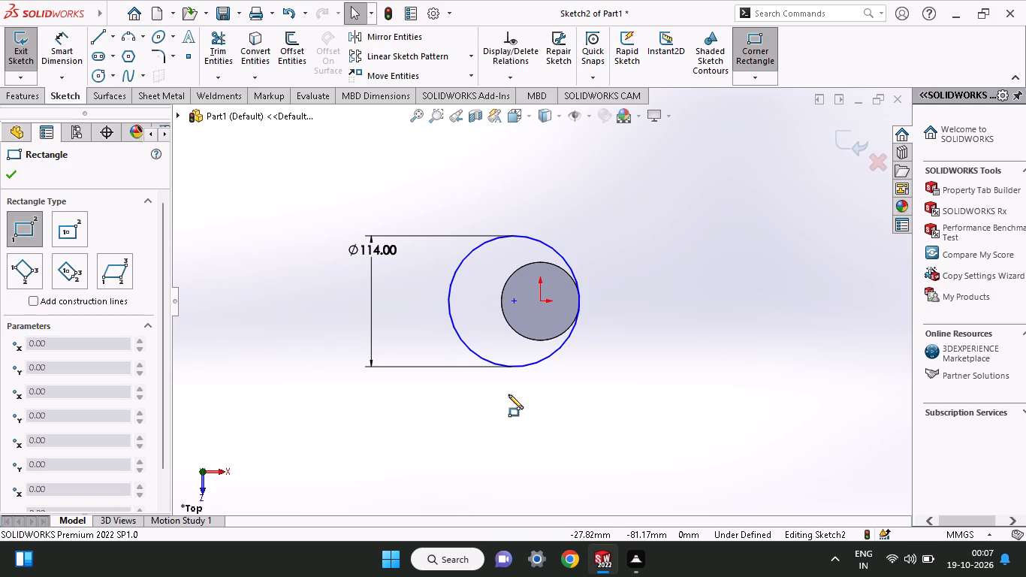
click(542, 300)
click(605, 192)
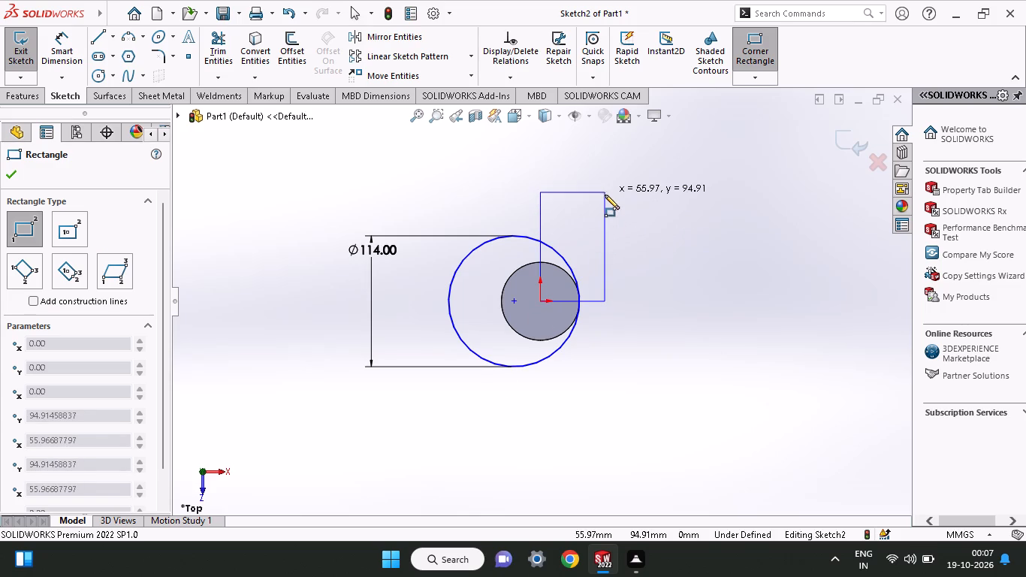
right_click(621, 238)
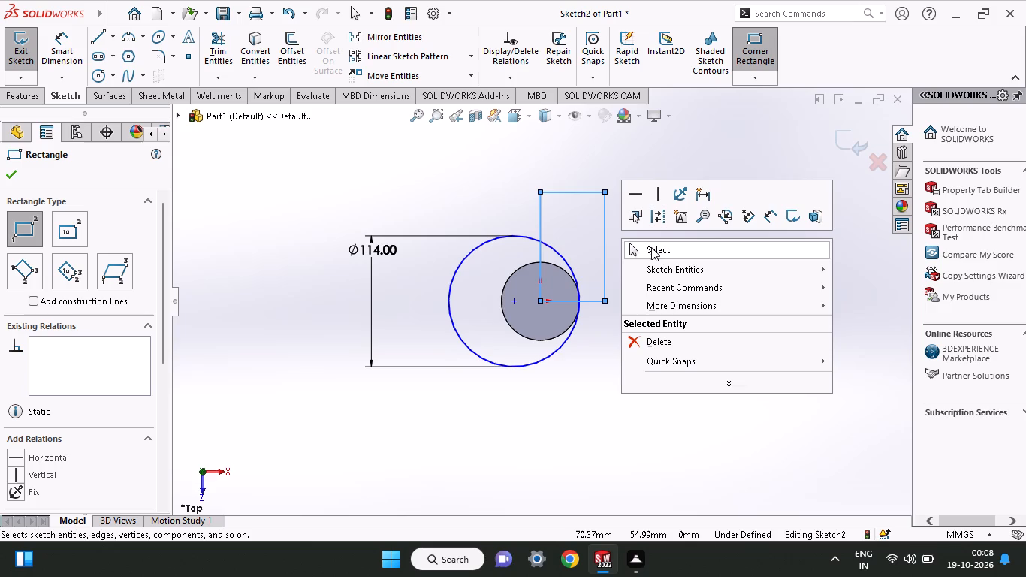
click(686, 252)
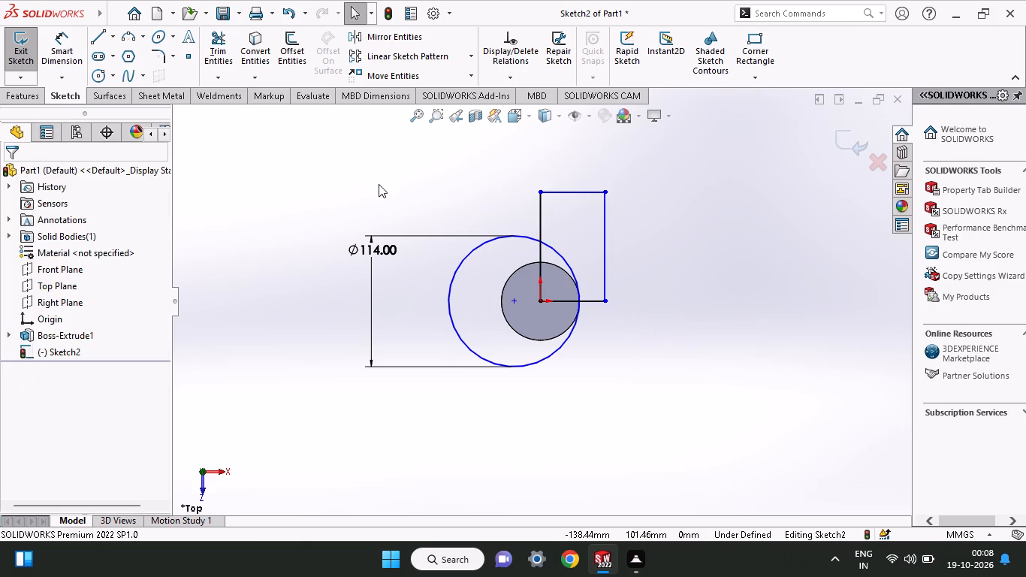
Power-trim the circle and rectangle down to the upper-right arc and the two lines joining its ends to the origin.
click(214, 41)
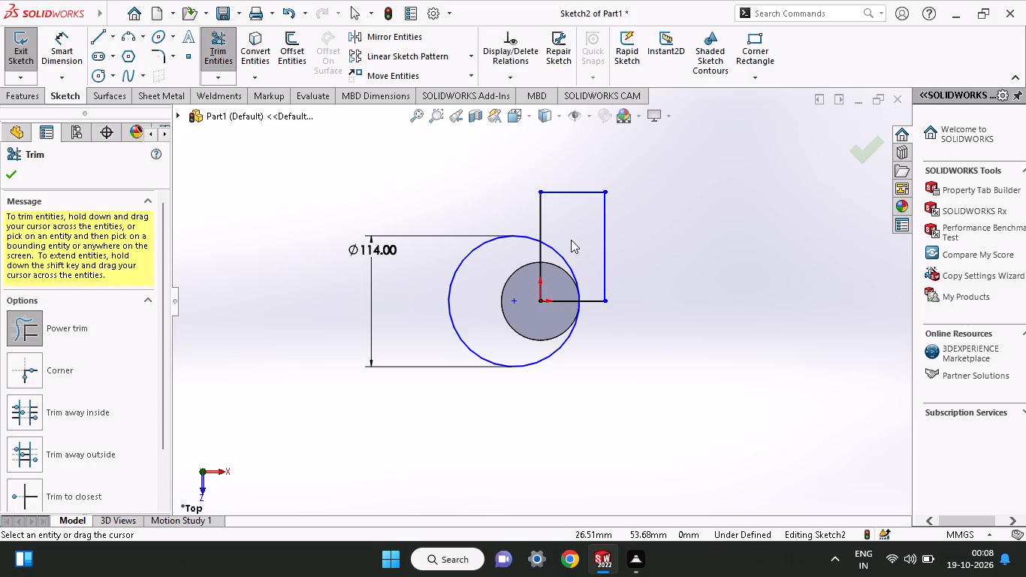
drag(571, 240, 516, 186)
drag(548, 215, 563, 185)
drag(563, 185, 573, 140)
drag(486, 267, 500, 183)
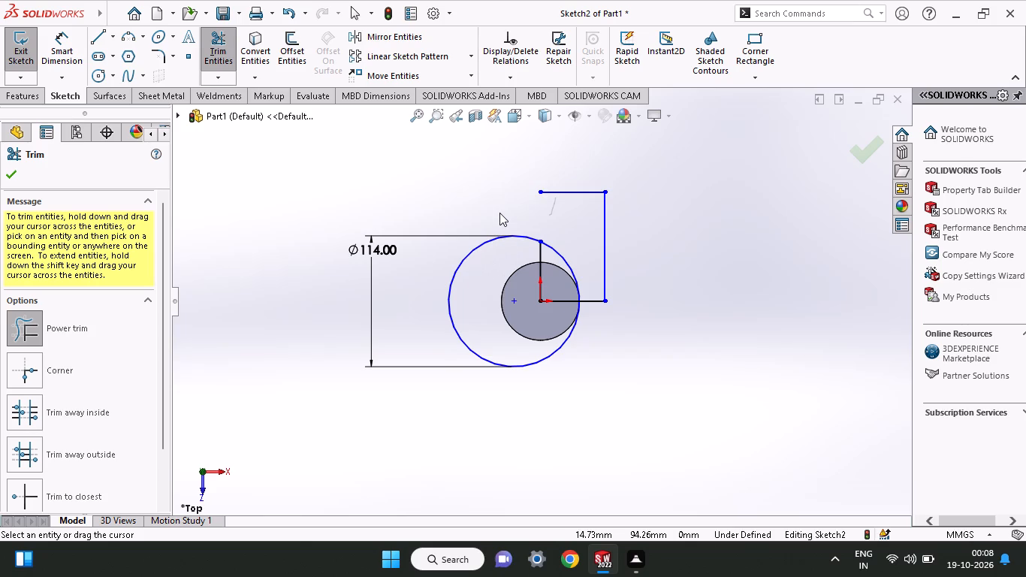
drag(497, 207, 497, 267)
drag(559, 216, 690, 269)
drag(603, 274, 596, 342)
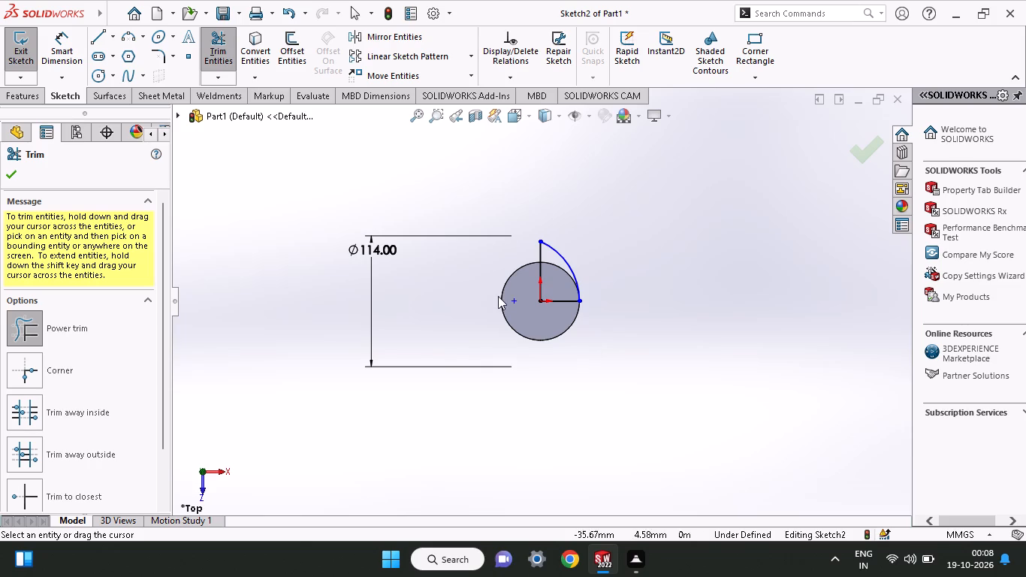
Sketch a horizontal line about 56 mm long leftward from the arc's upper endpoint.
click(94, 38)
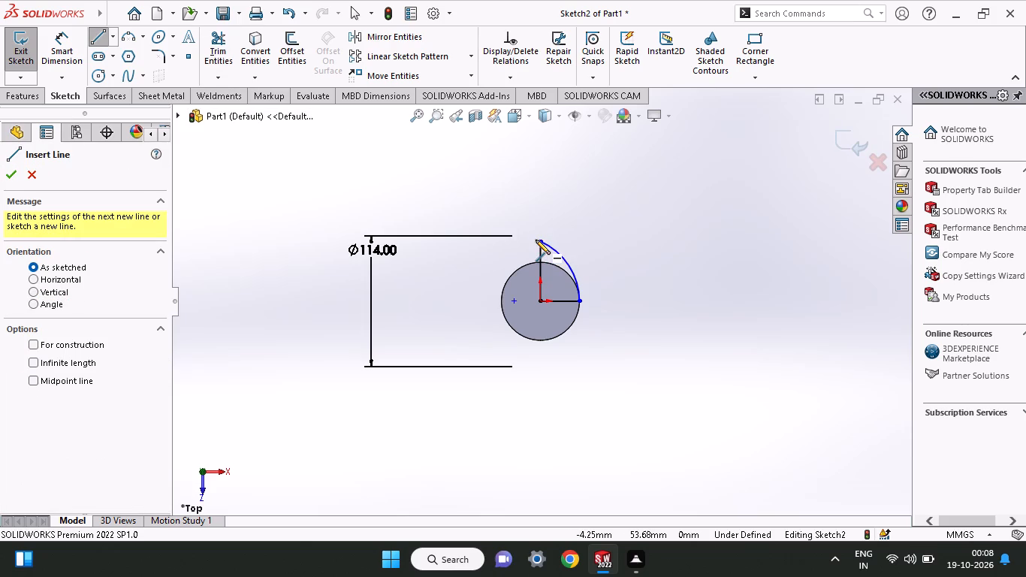
click(542, 244)
click(476, 241)
right_click(443, 180)
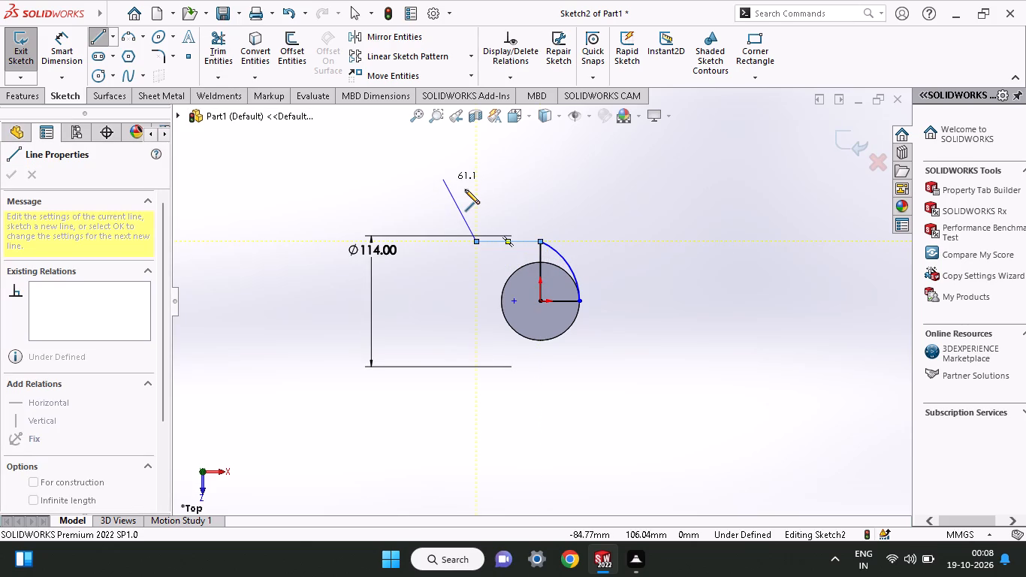
click(472, 192)
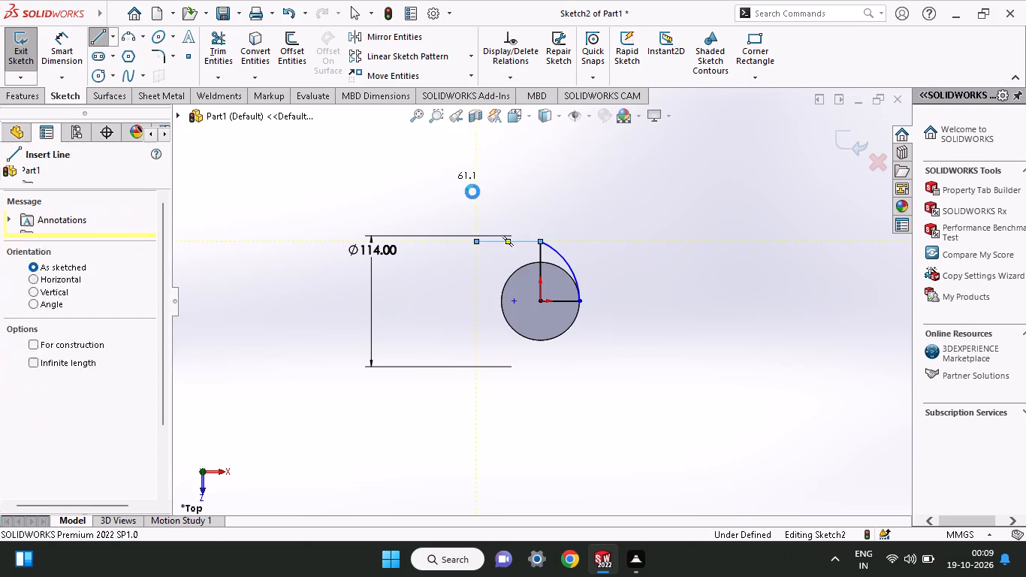
Delete the vertical and horizontal lines that run from the origin to the arc's ends.
click(539, 258)
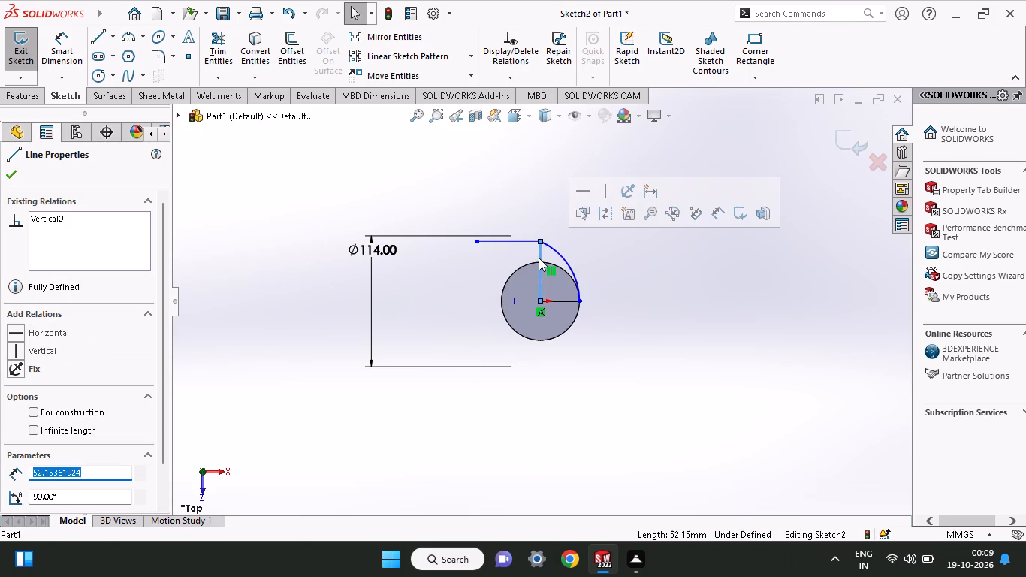
right_click(497, 180)
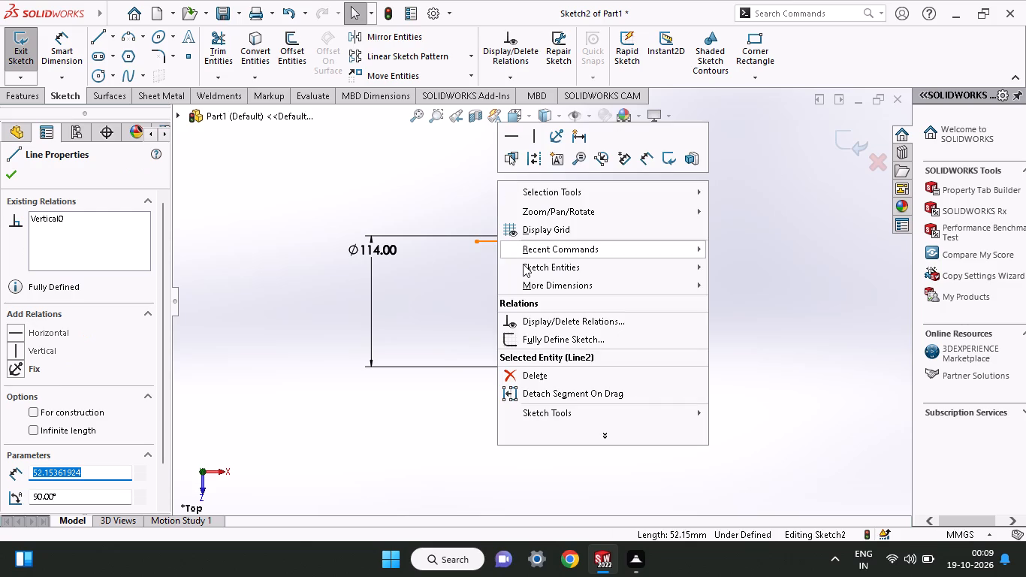
click(535, 372)
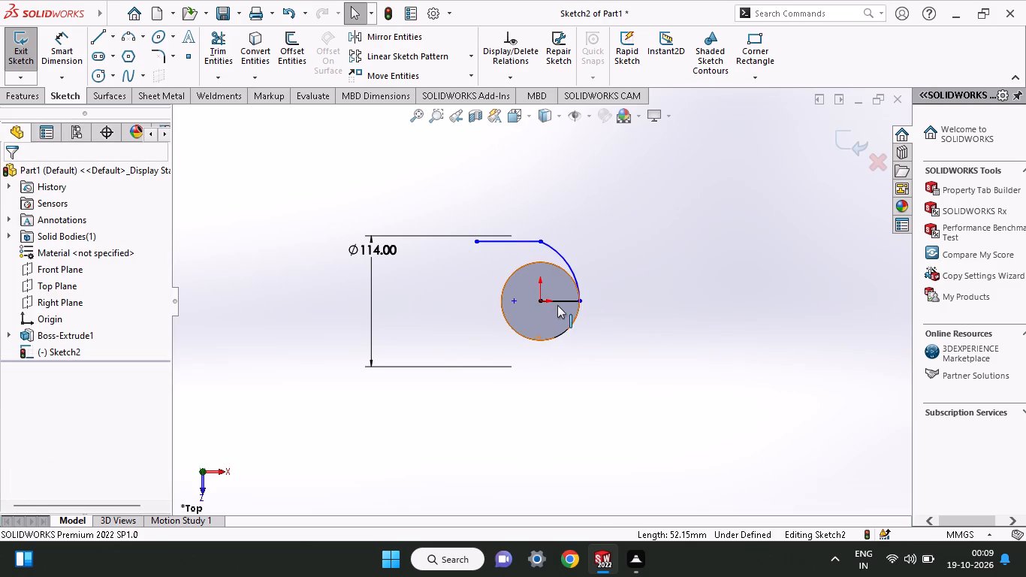
click(563, 303)
right_click(468, 322)
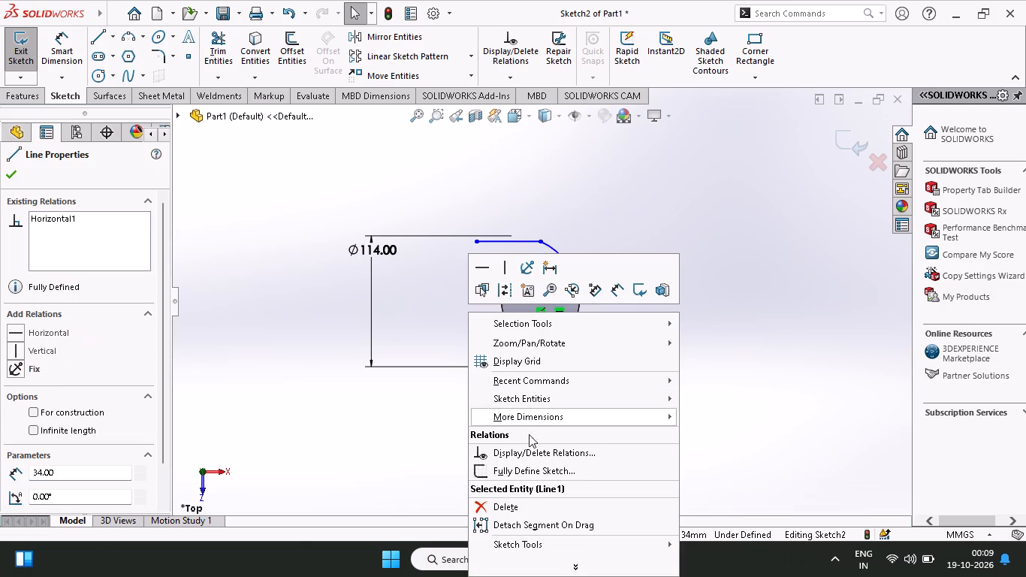
click(522, 502)
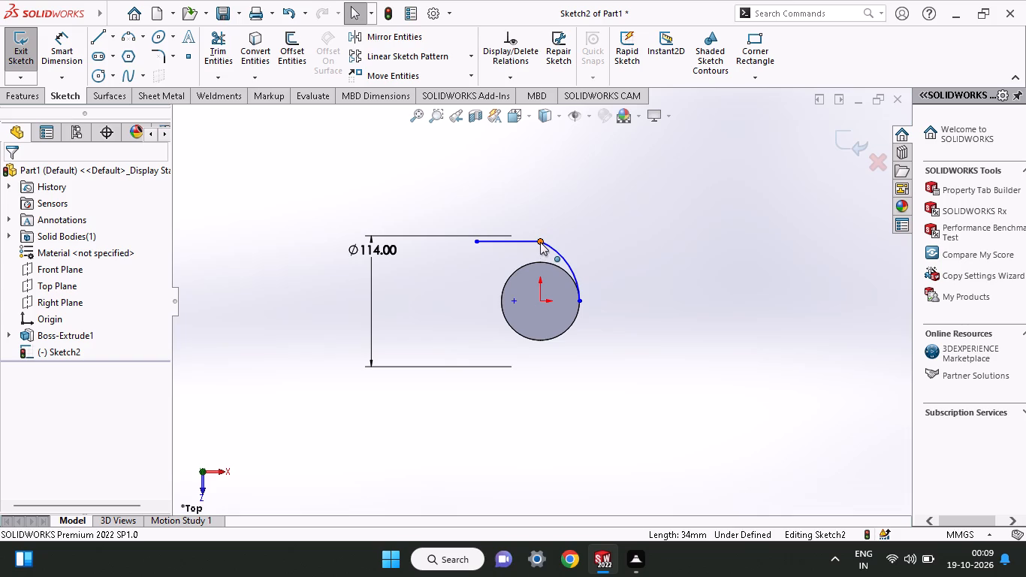
Add a tangent relation at the point joining the horizontal line and the arc.
click(540, 242)
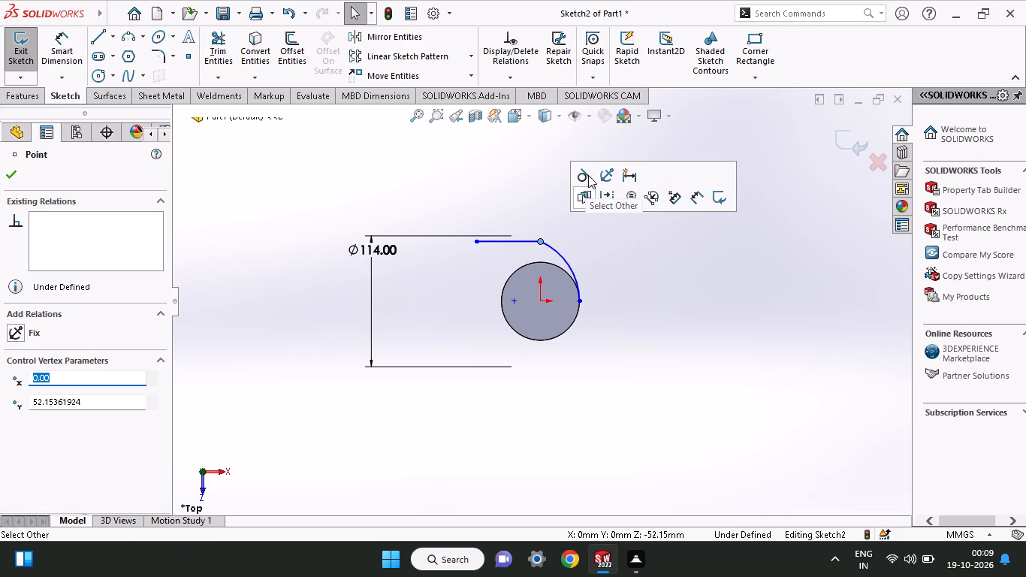
click(588, 175)
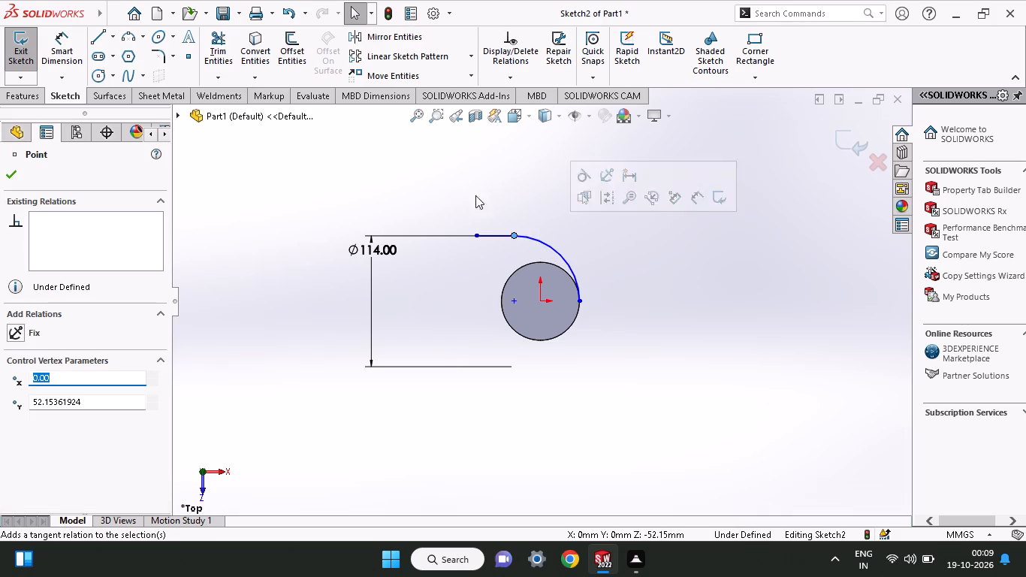
click(437, 195)
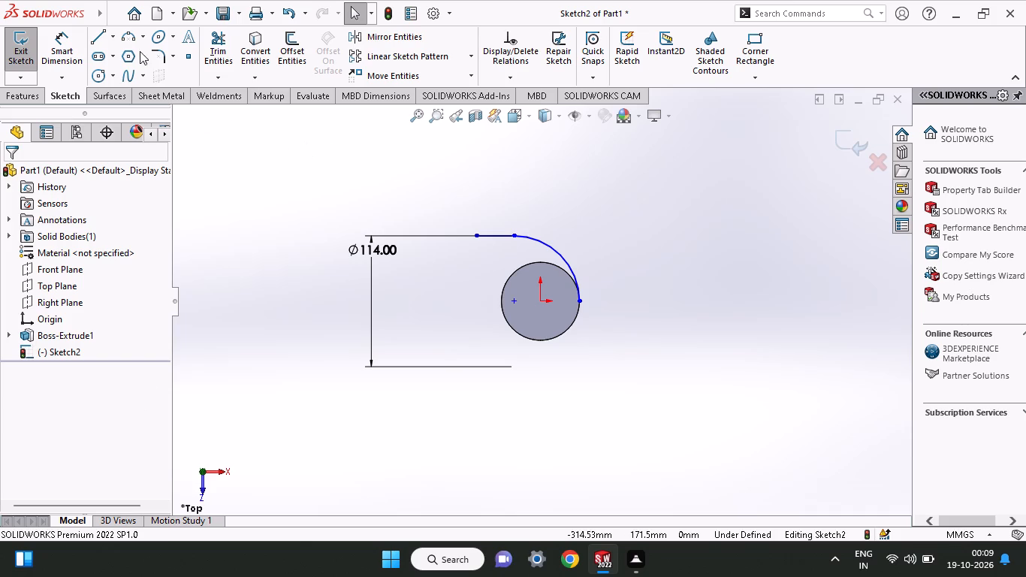
Sketch a corner rectangle from the origin, about 70 mm wide and 67 mm high, overlapping the arc.
click(762, 53)
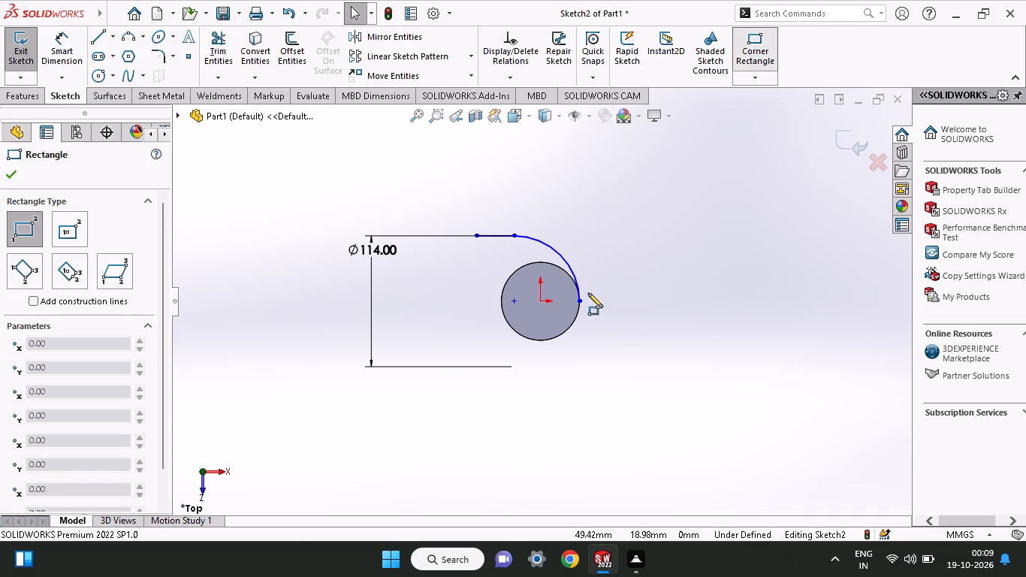
click(543, 300)
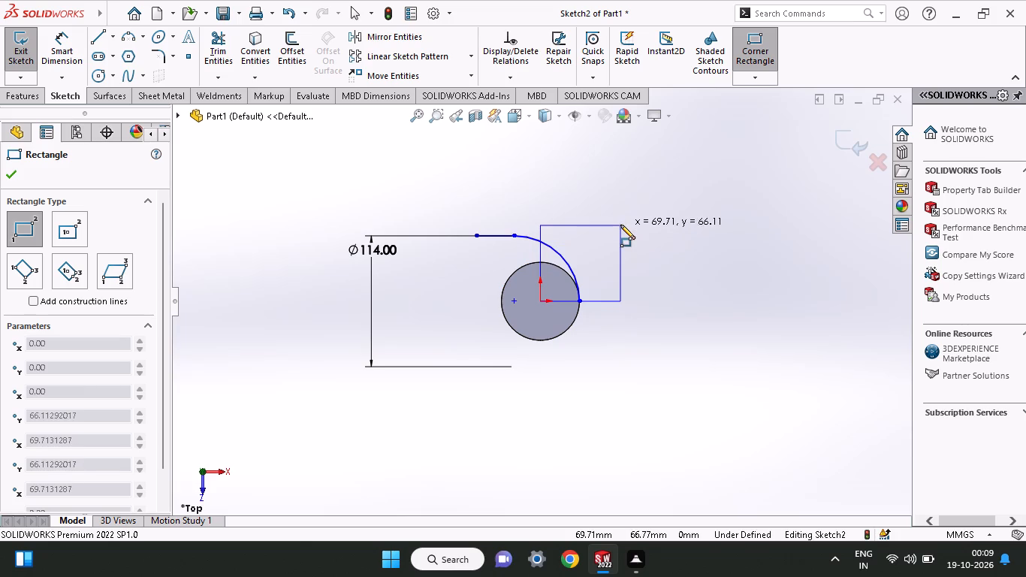
click(620, 223)
right_click(669, 275)
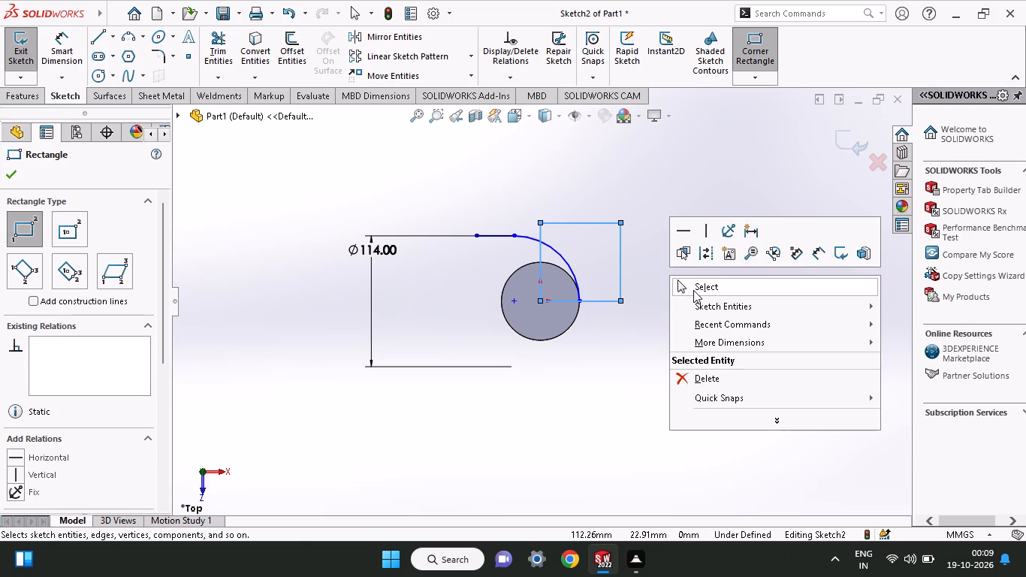
click(693, 290)
Power-trim the rectangle, arc and upper horizontal line down to the arc right of the origin's vertical and the two lines joining it to the origin.
click(214, 41)
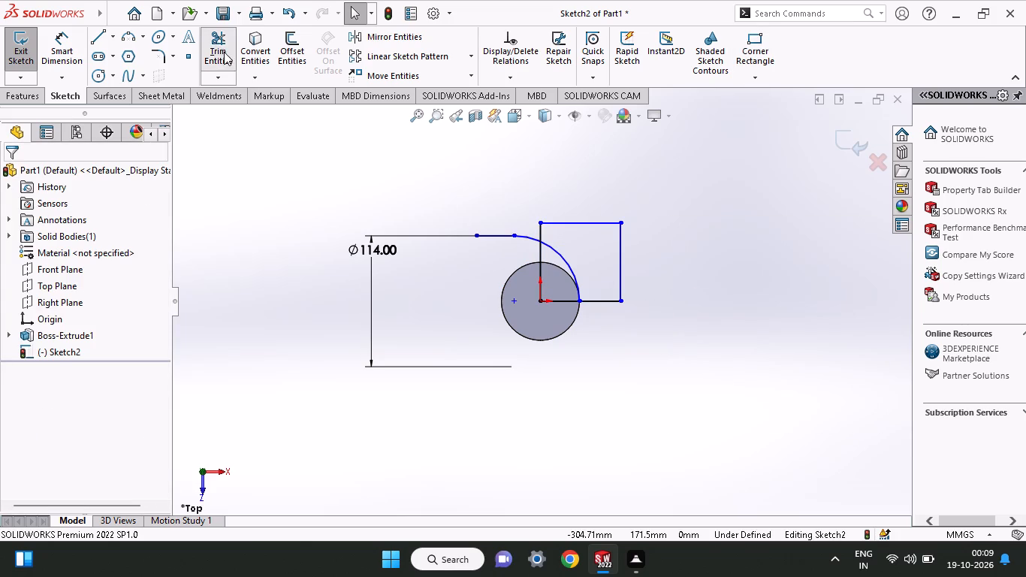
drag(515, 207, 581, 207)
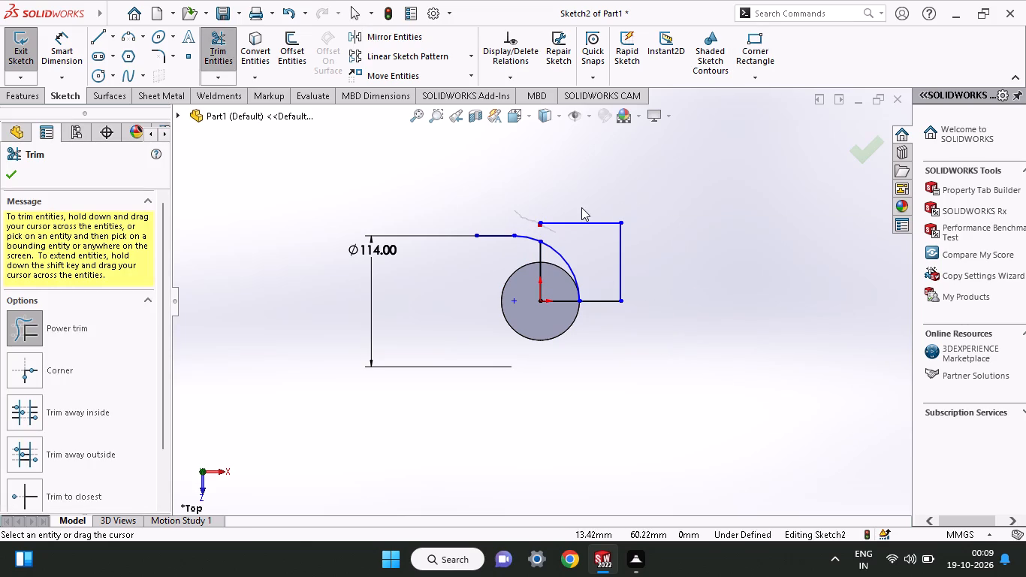
drag(581, 207, 638, 270)
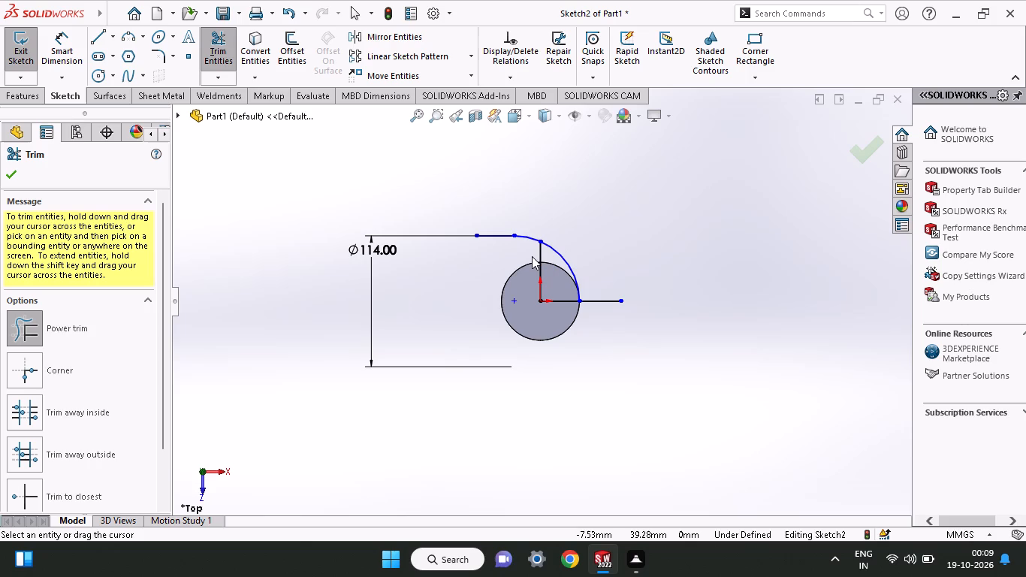
drag(524, 246, 537, 213)
drag(501, 255, 515, 210)
drag(547, 317, 562, 294)
drag(585, 332, 585, 325)
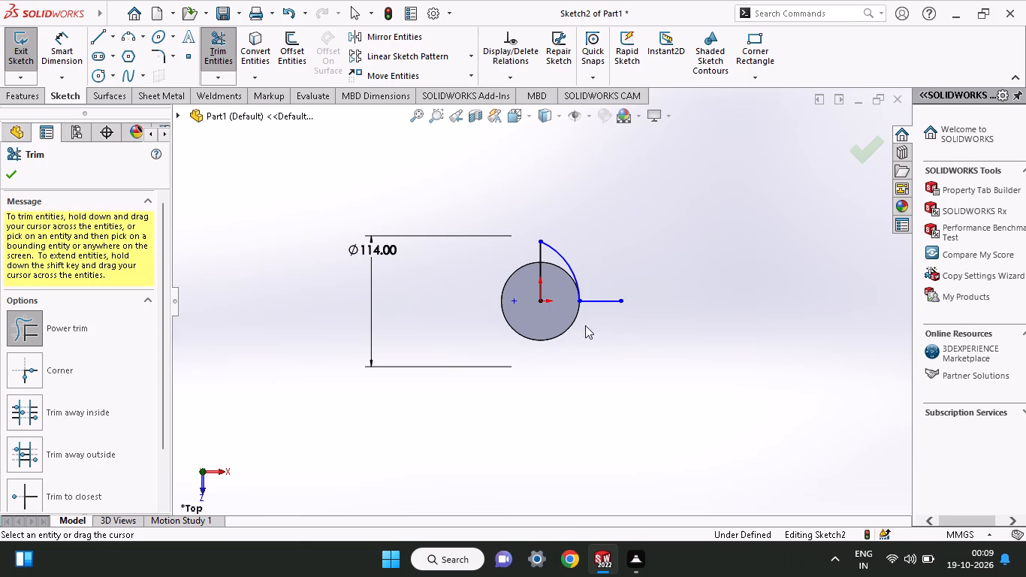
drag(585, 325, 587, 291)
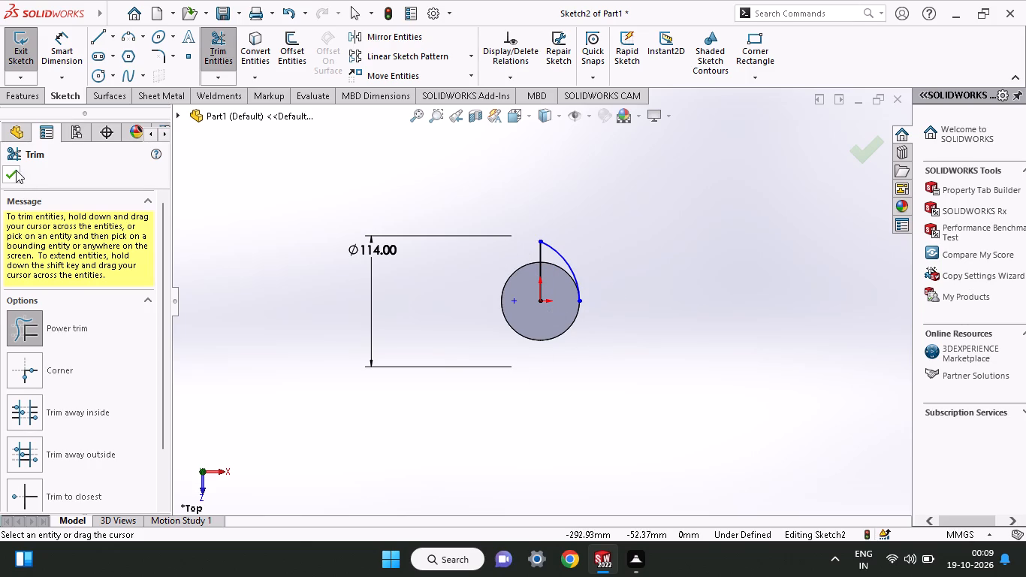
click(16, 170)
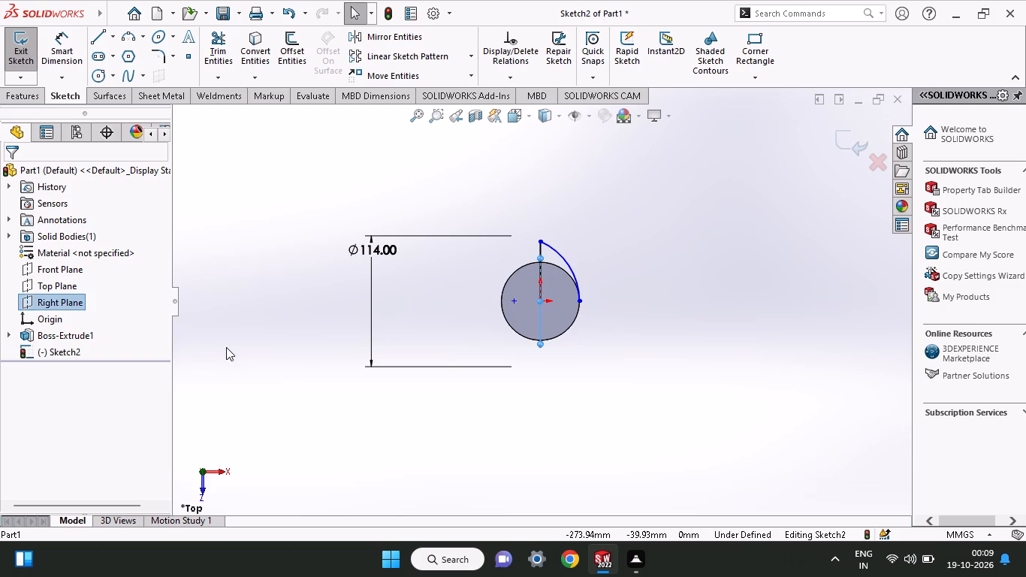
In a new Right Plane sketch, draw a vertical line up from the profile's outer endpoint and a second one back down past that endpoint.
right_click(65, 301)
click(76, 279)
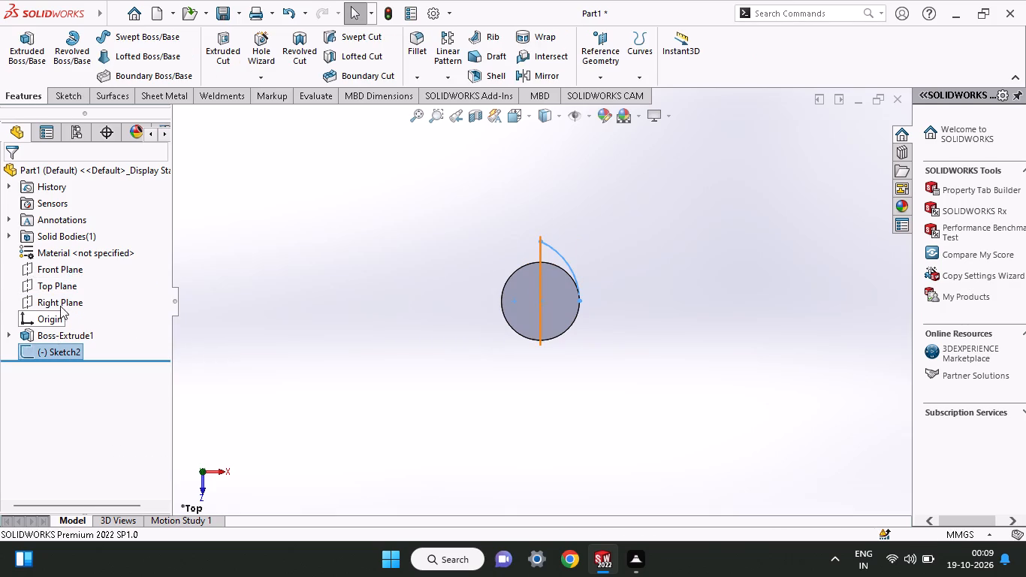
click(61, 301)
click(74, 278)
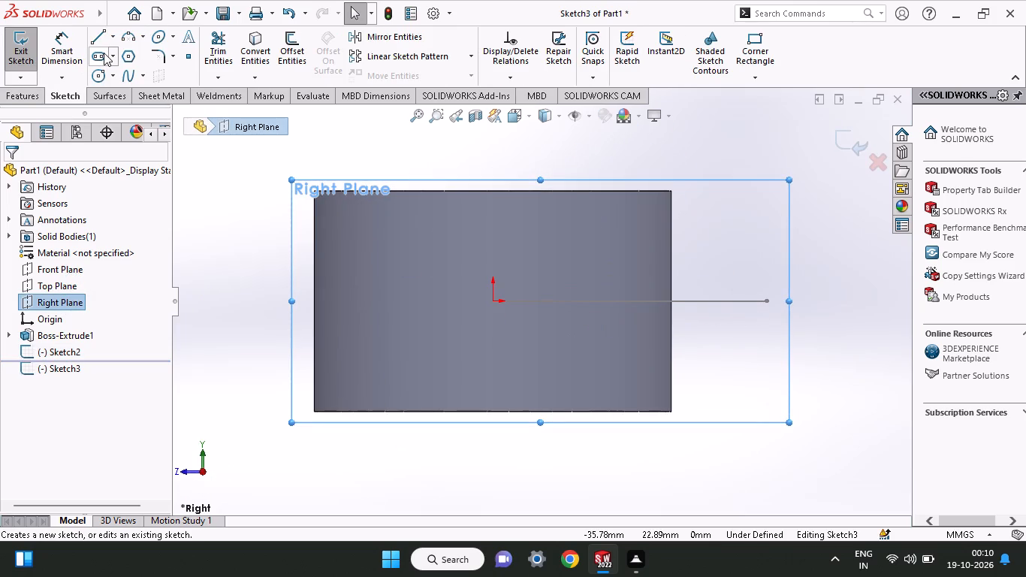
click(99, 32)
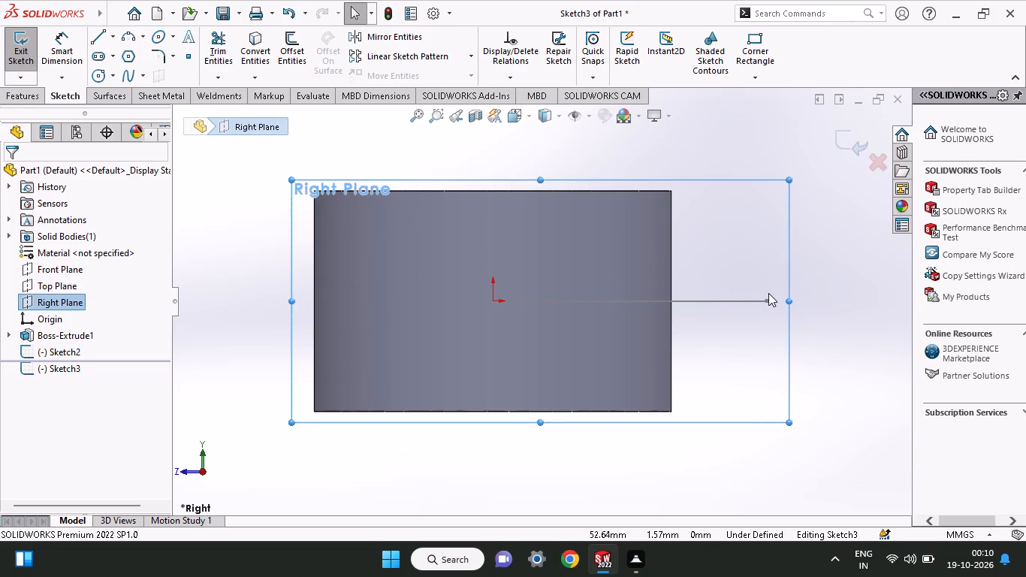
click(95, 37)
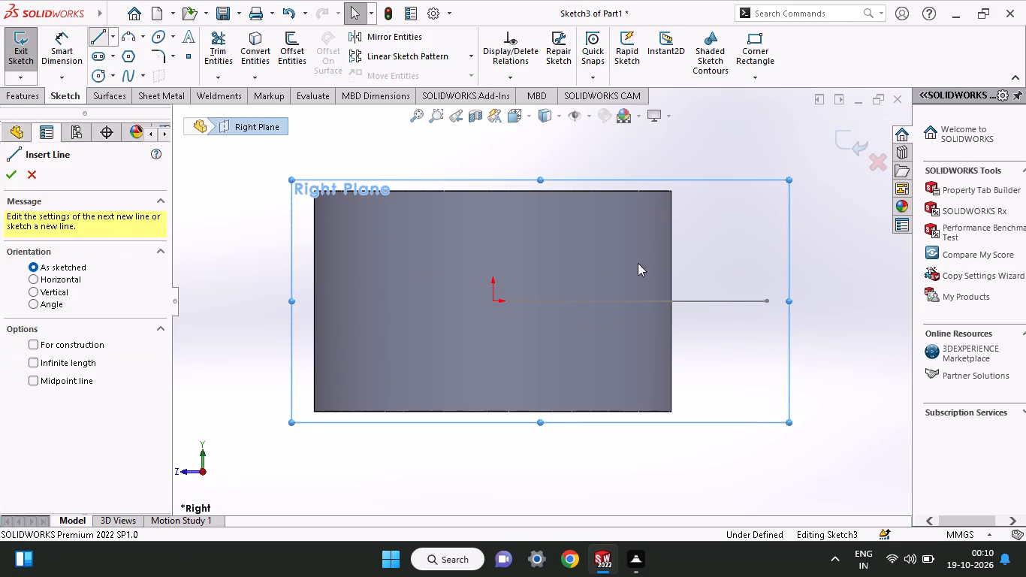
click(768, 304)
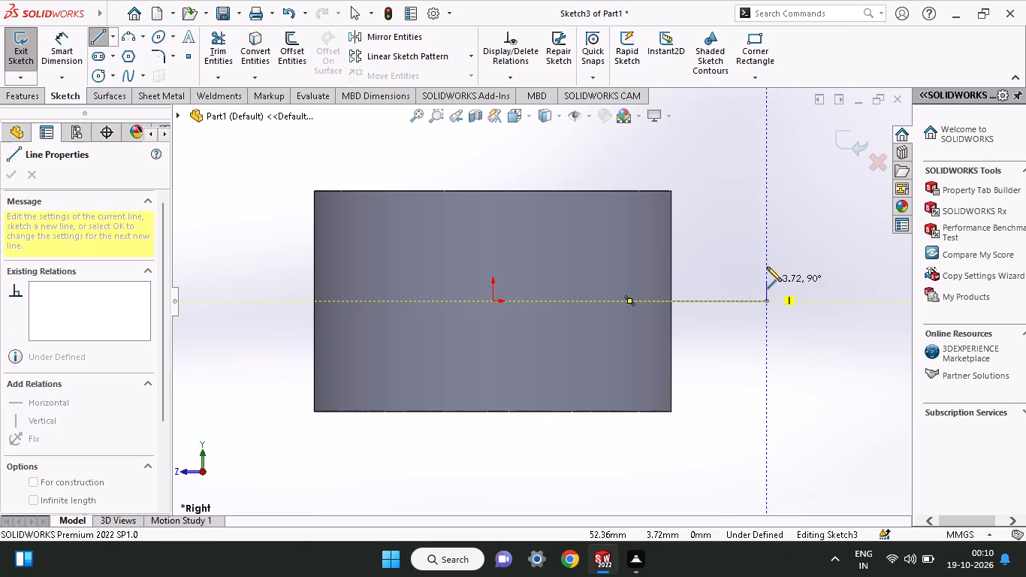
click(767, 213)
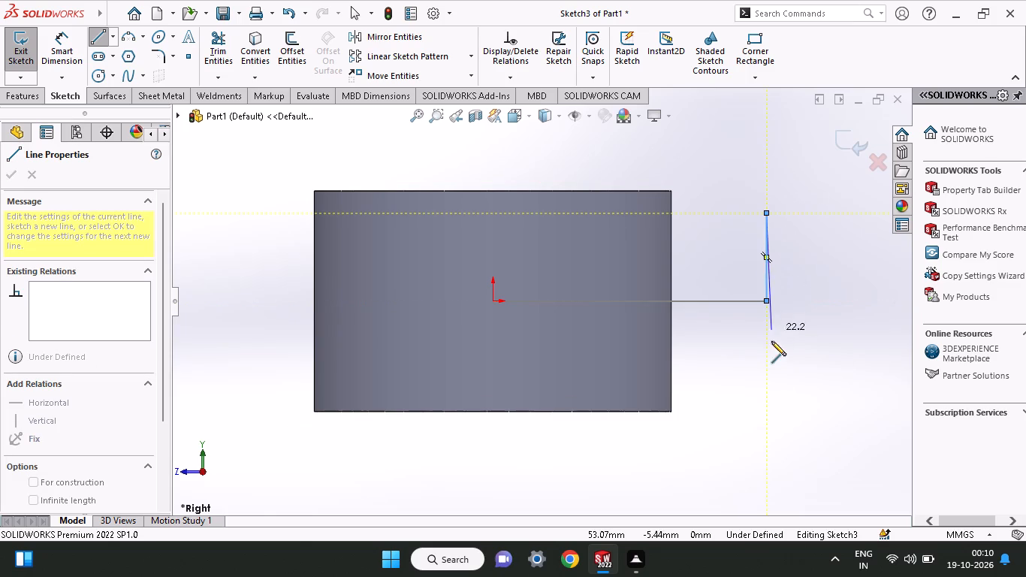
click(764, 376)
right_click(789, 315)
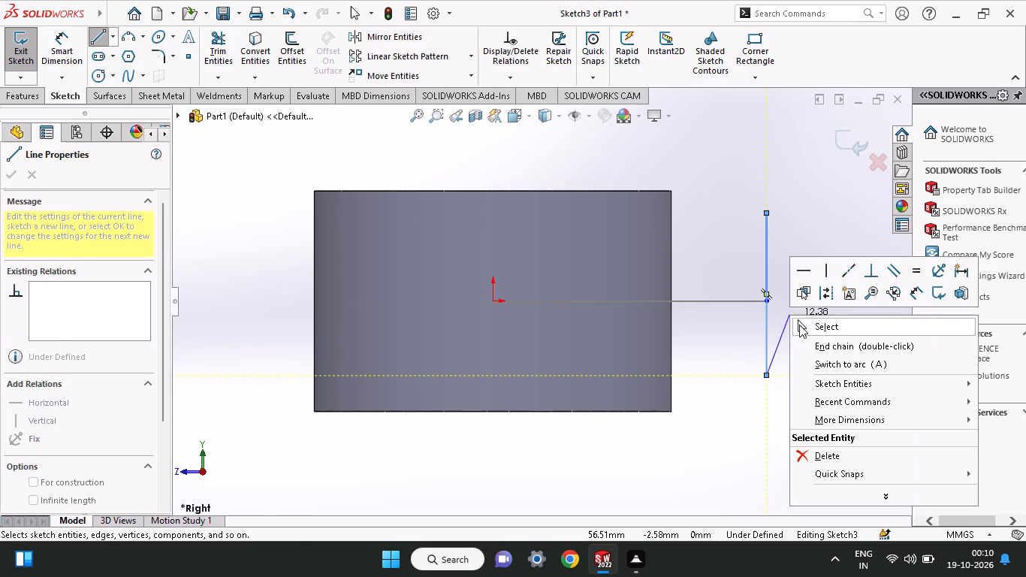
click(799, 325)
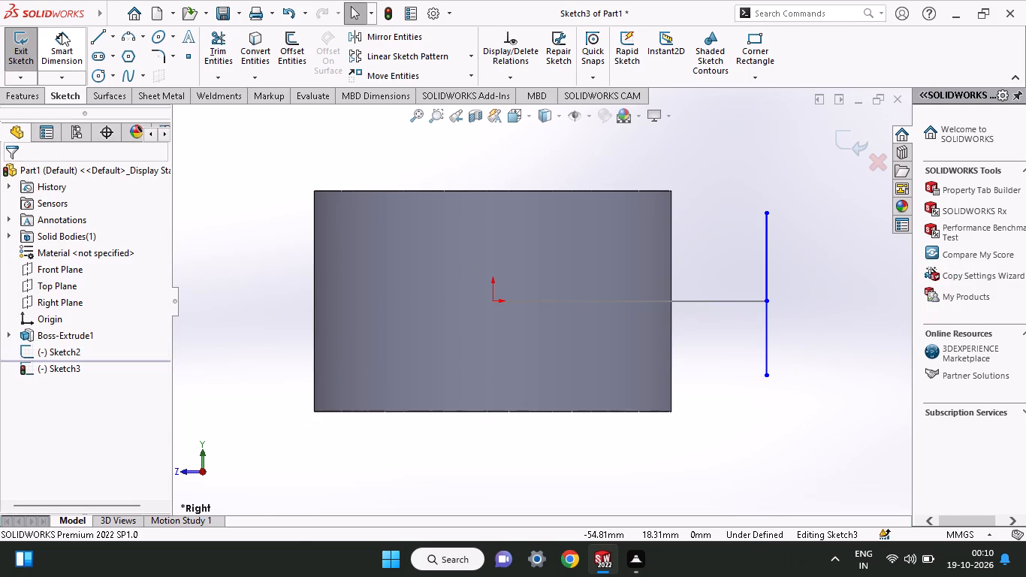
Activate Smart Dimension to size the vertical lines.
click(63, 32)
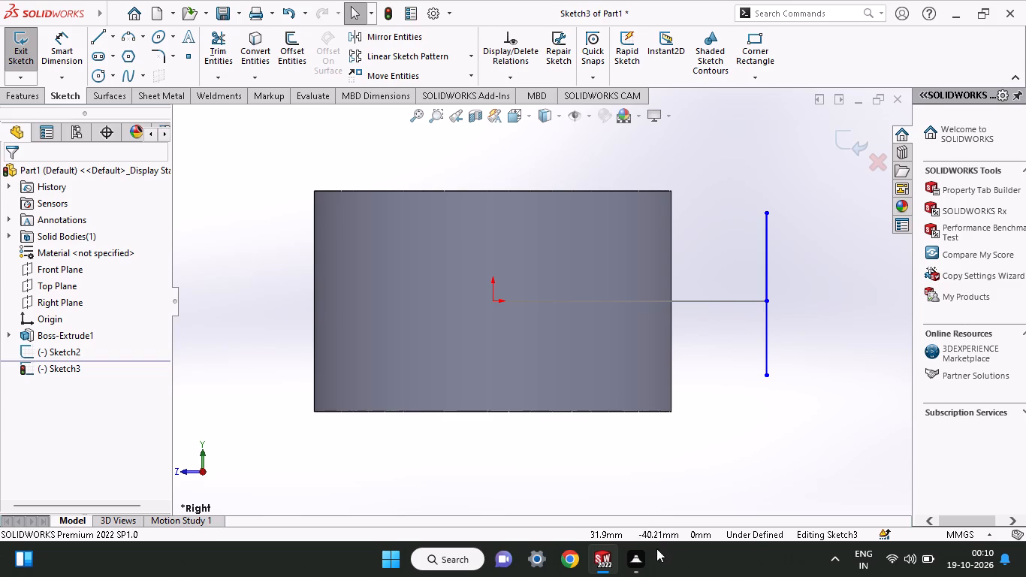
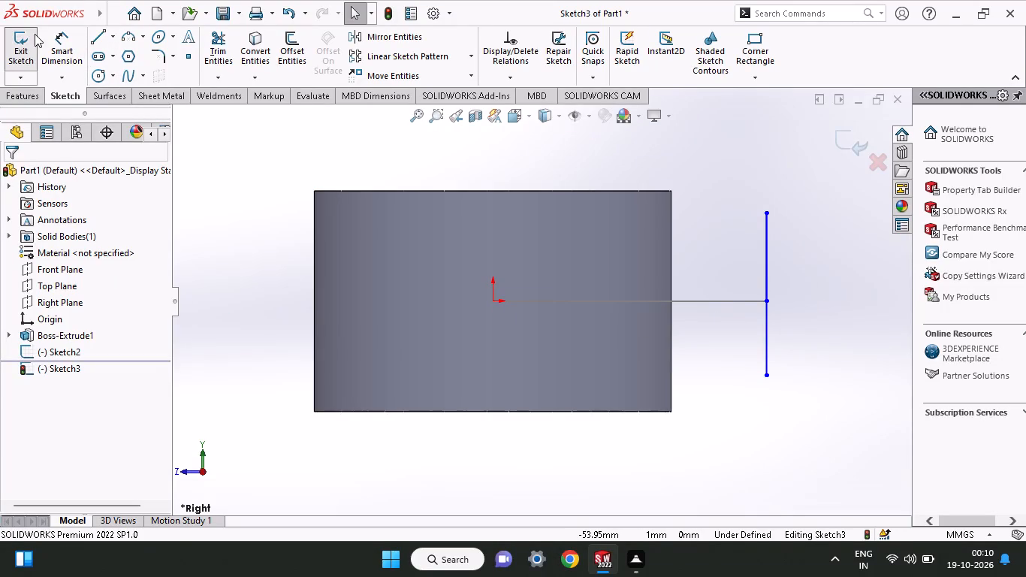
Dimension the lower vertical portion, from the profile's outer endpoint down to the line's bottom end, at 19 mm.
click(65, 49)
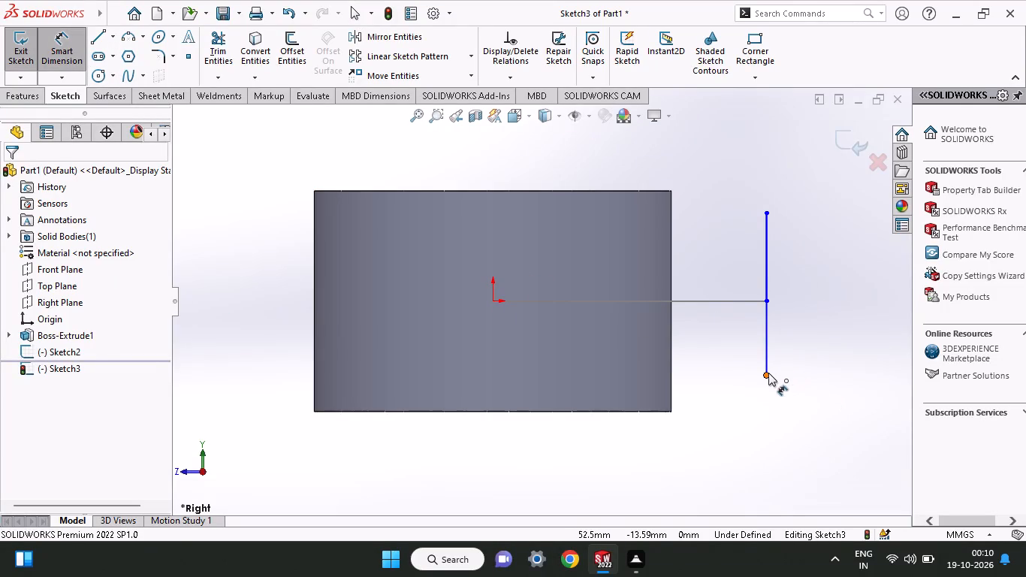
click(768, 373)
click(769, 301)
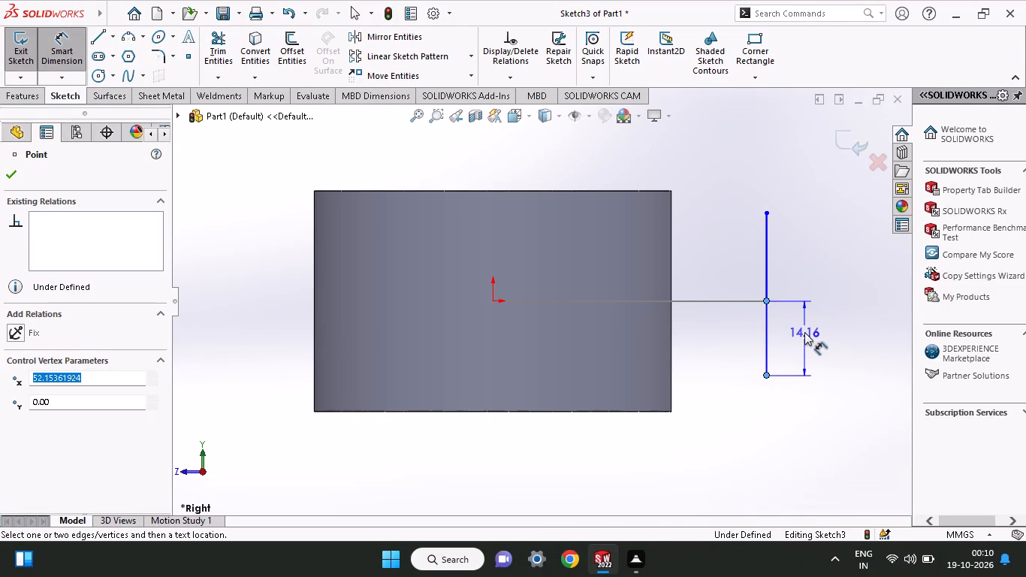
click(804, 332)
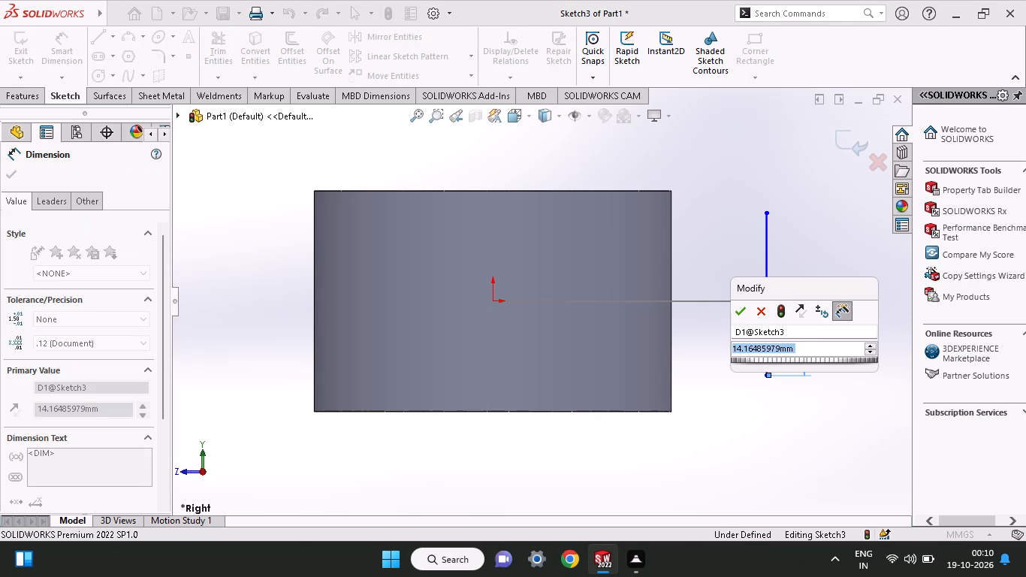
text(19)
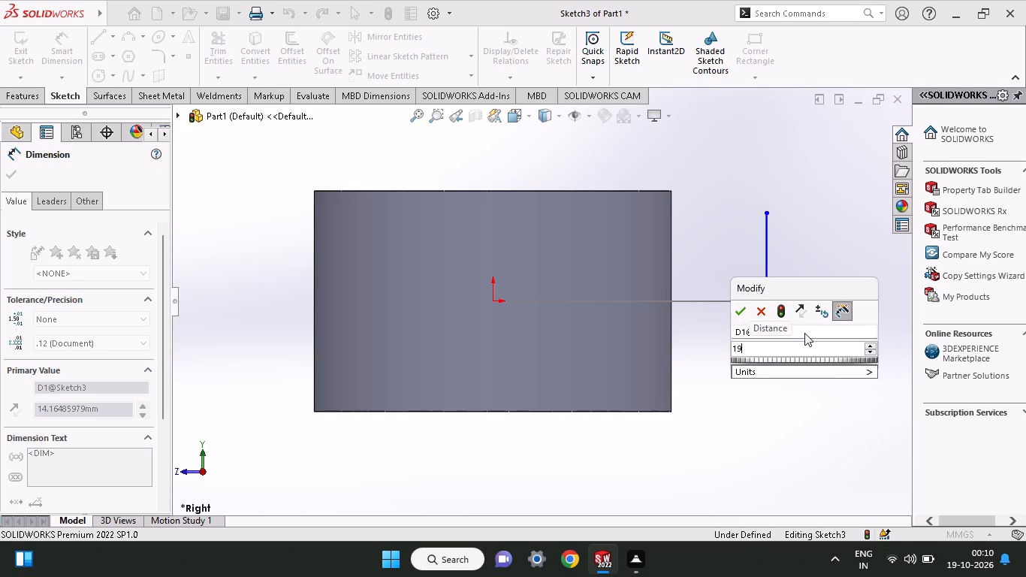
key(Return)
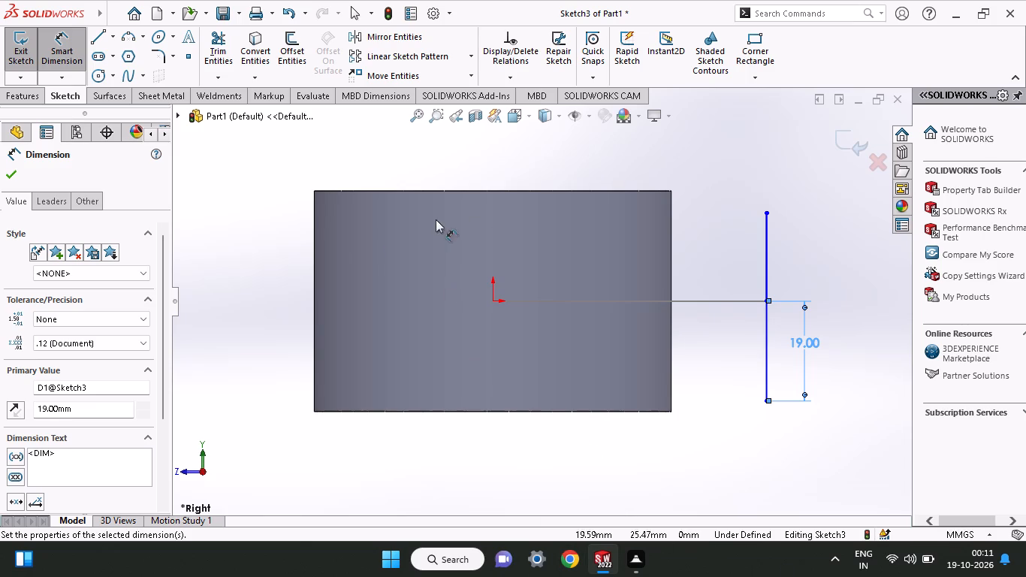
Dimension the upper vertical line above the profile's outer endpoint at 19 mm.
click(59, 48)
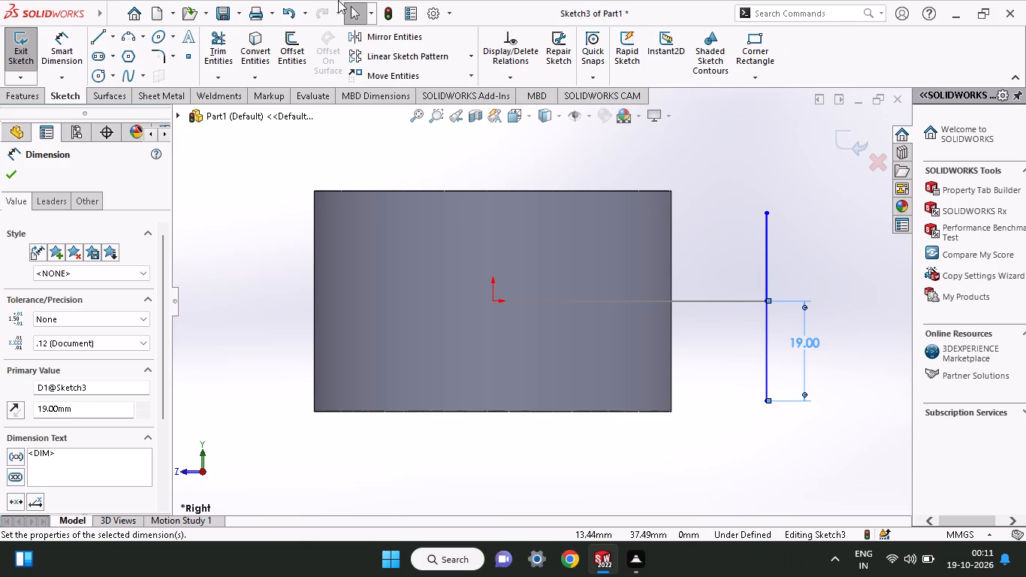
click(62, 61)
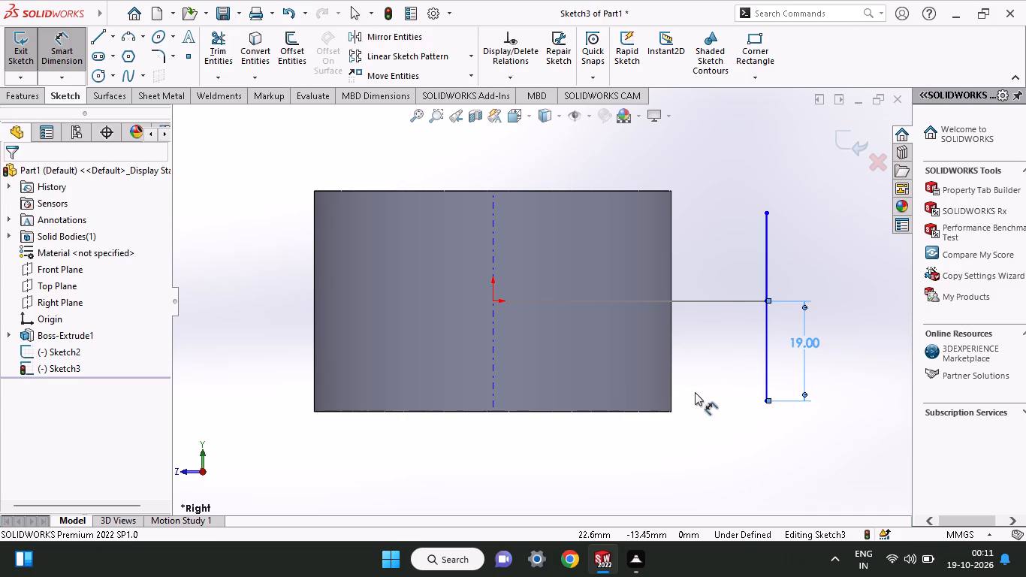
click(768, 256)
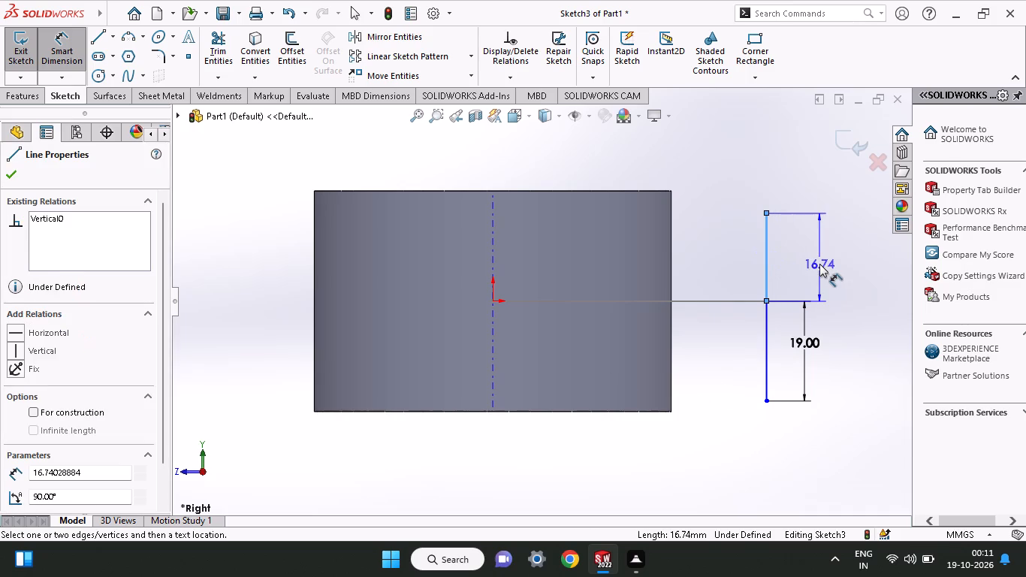
click(819, 264)
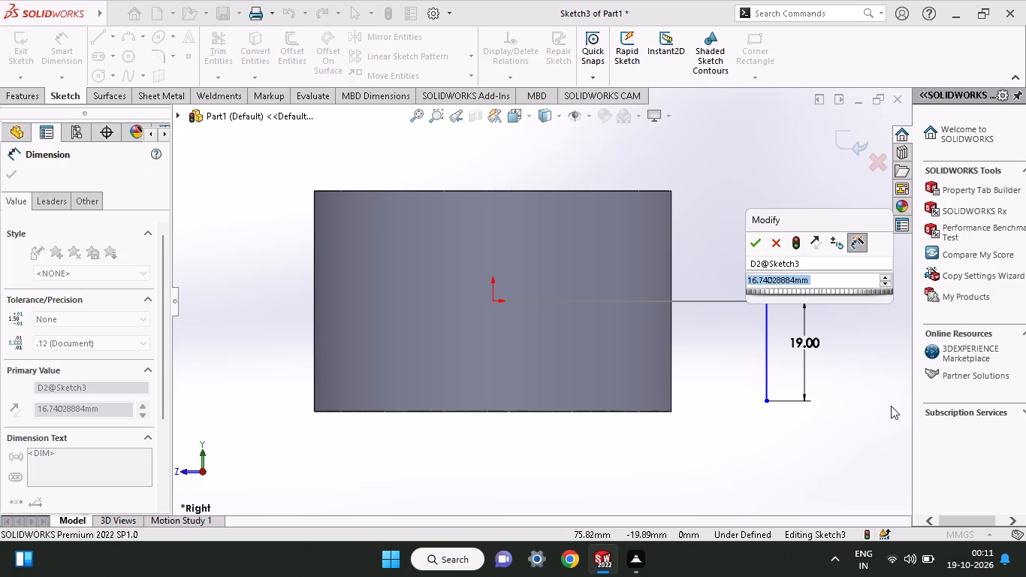
text(19)
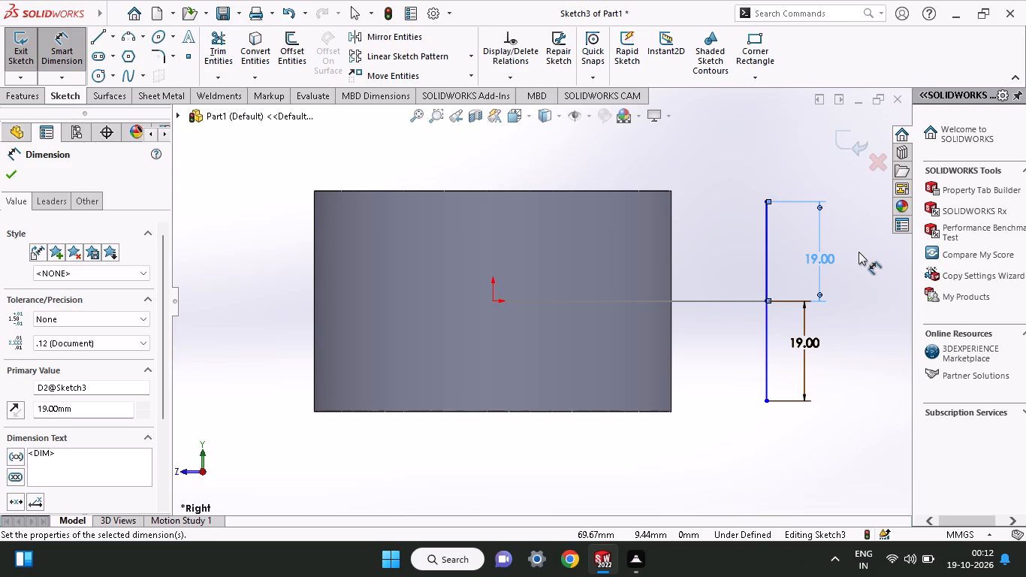
Draw a horizontal line about 26 mm long from the vertical line's bottom end inward, ending inside the cylinder.
click(97, 32)
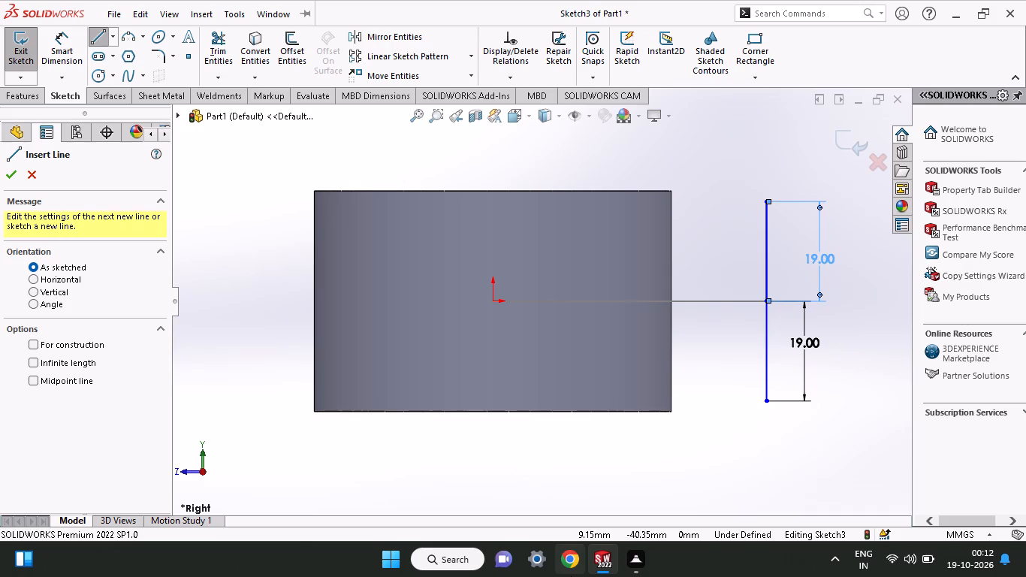
click(768, 398)
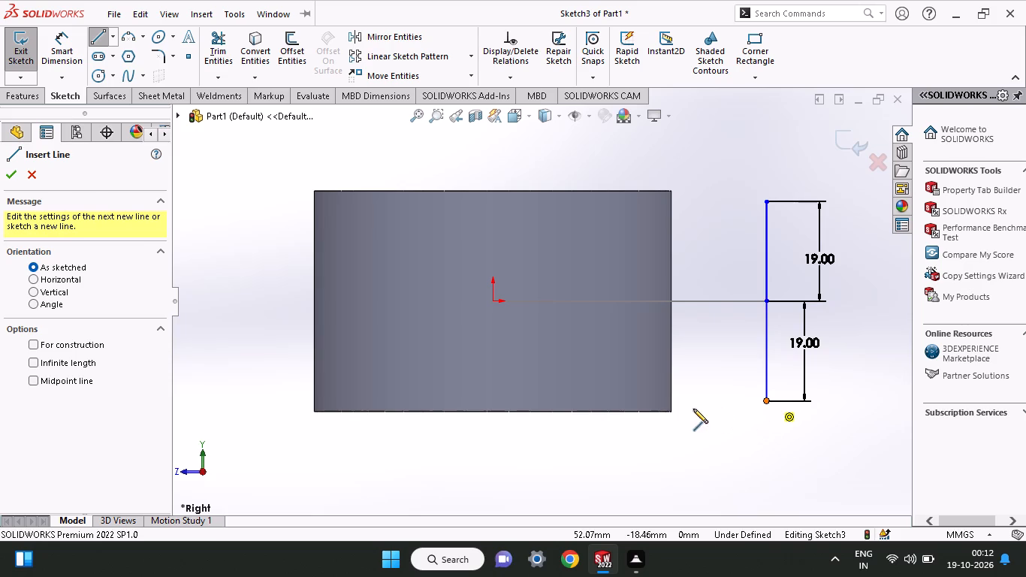
click(631, 397)
right_click(620, 348)
click(639, 359)
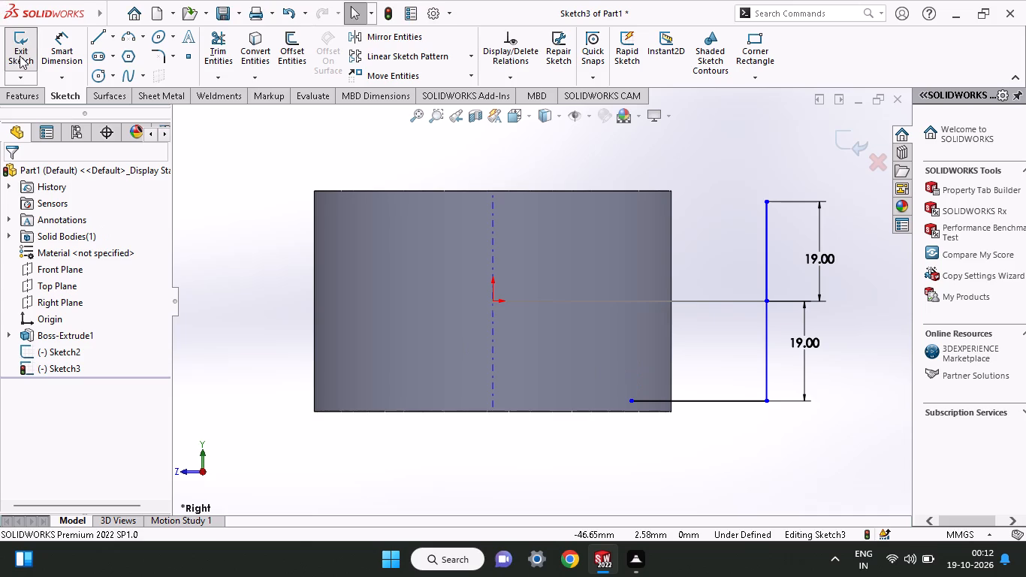
Dimension the lower horizontal line at 22.56 mm.
click(62, 44)
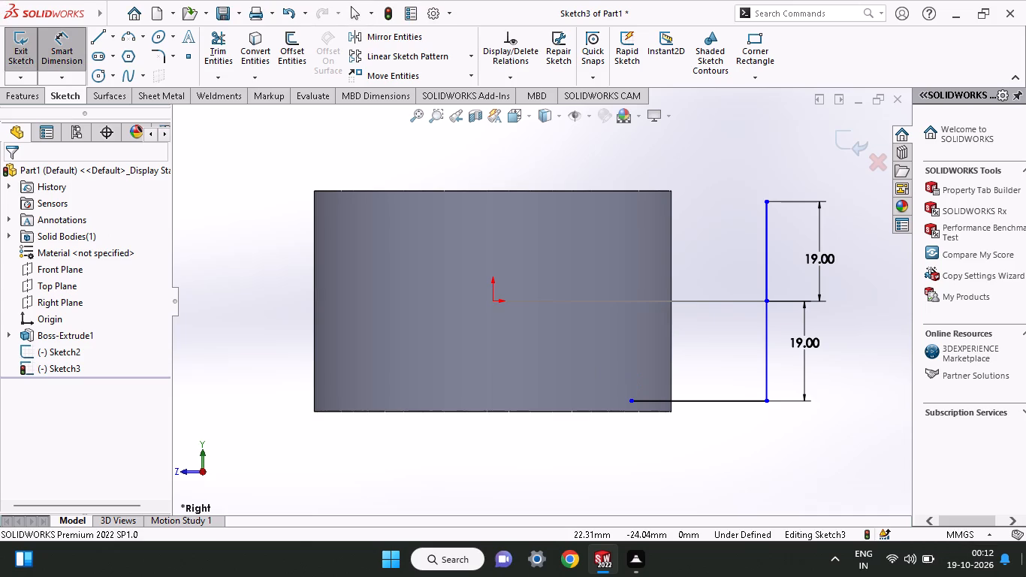
click(712, 399)
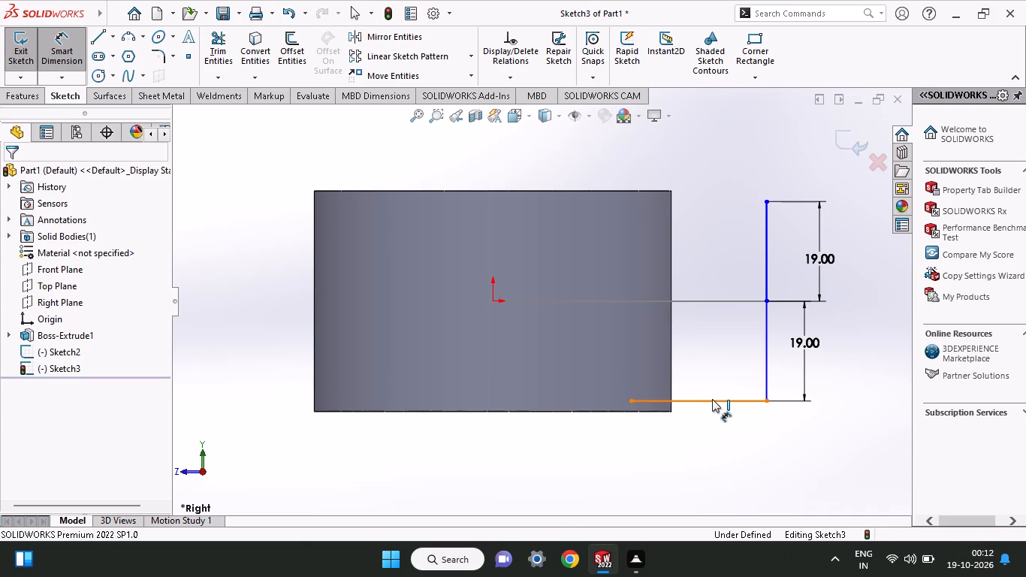
click(714, 431)
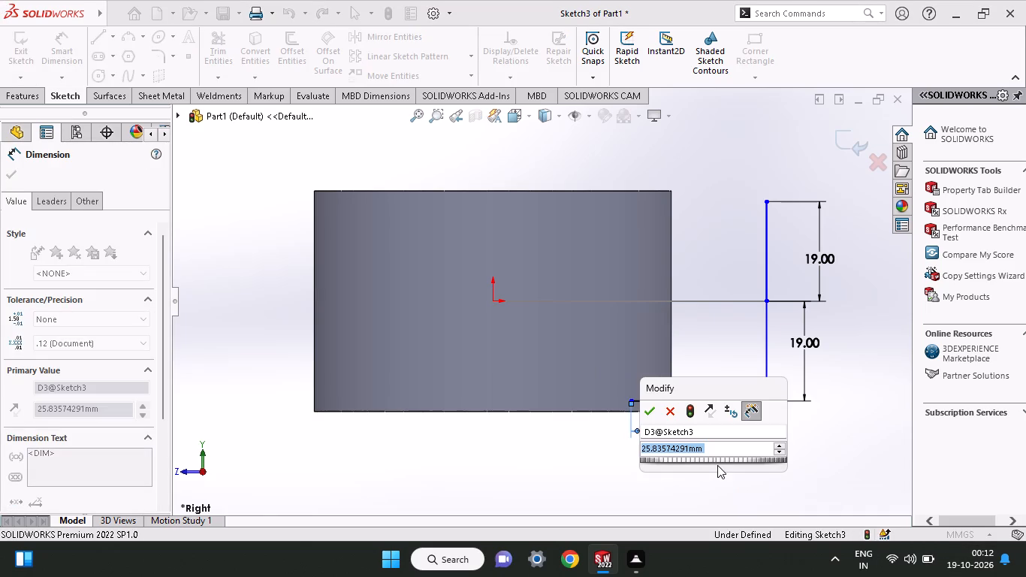
key(2)
text(2.)
key(5)
key(asterisk)
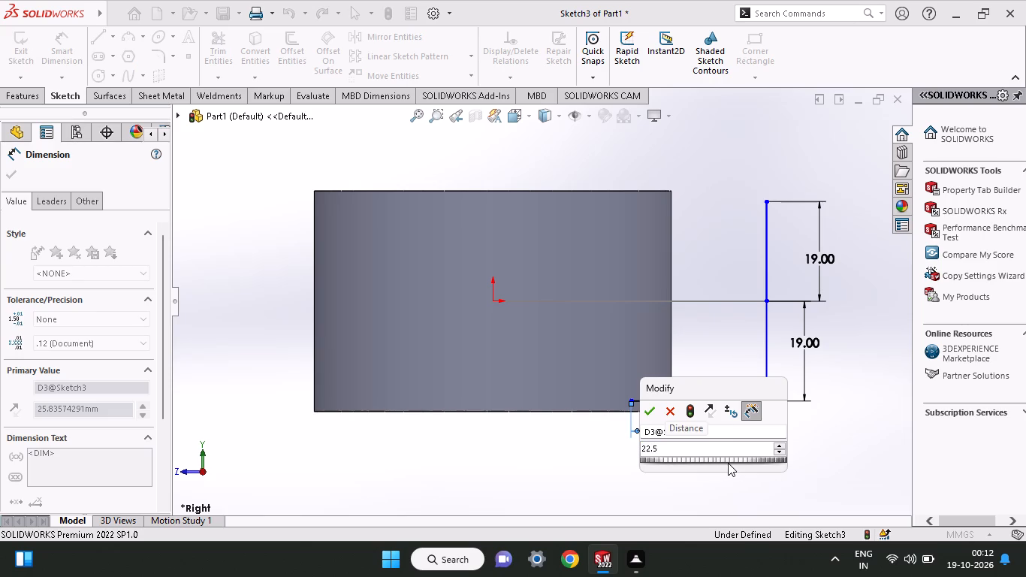
key(BackSpace)
key(6)
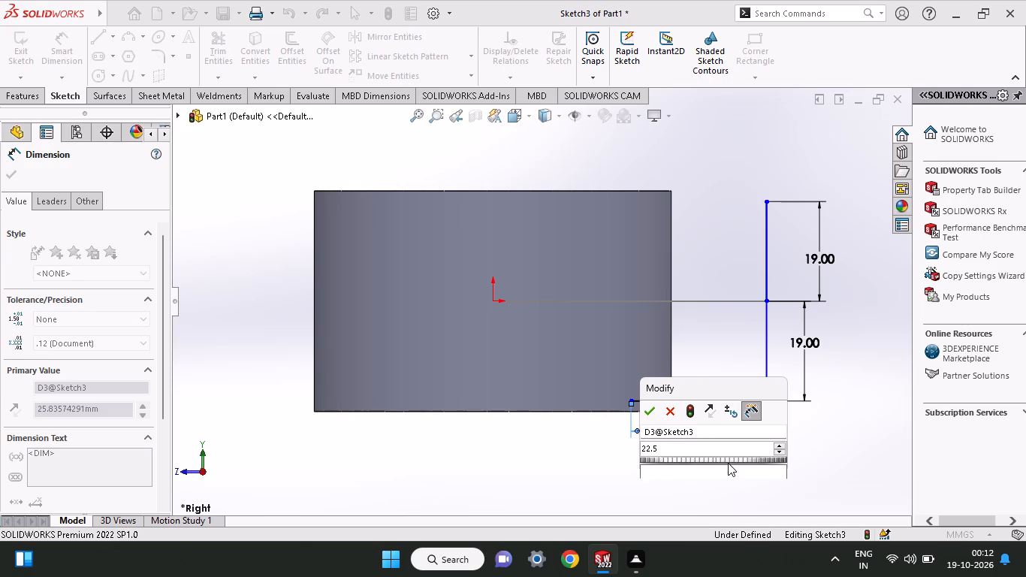
key(Return)
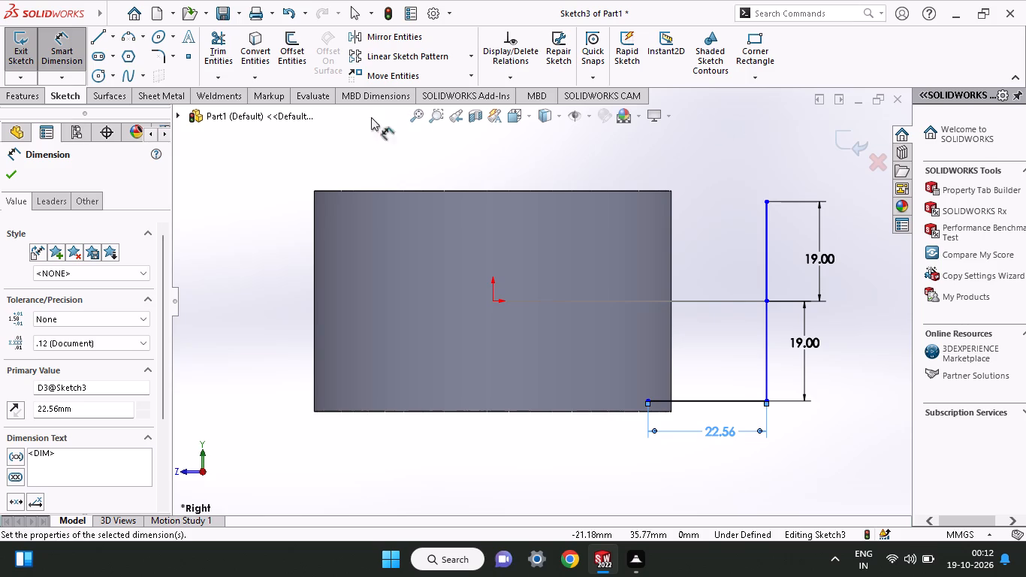
Draw a horizontal line from the vertical line's top end into the cylinder, ending directly above the lower line's inner end.
click(101, 31)
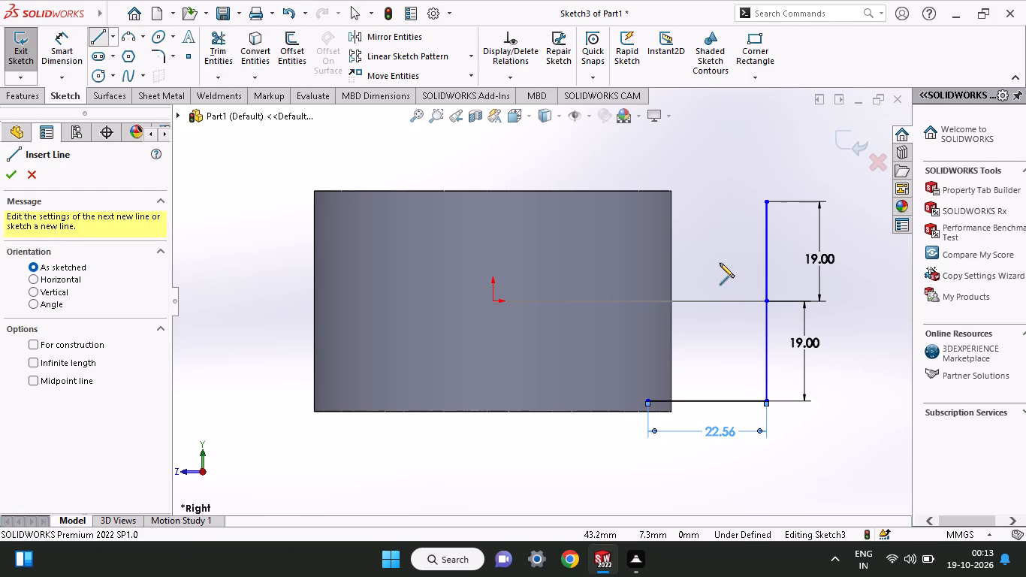
click(767, 201)
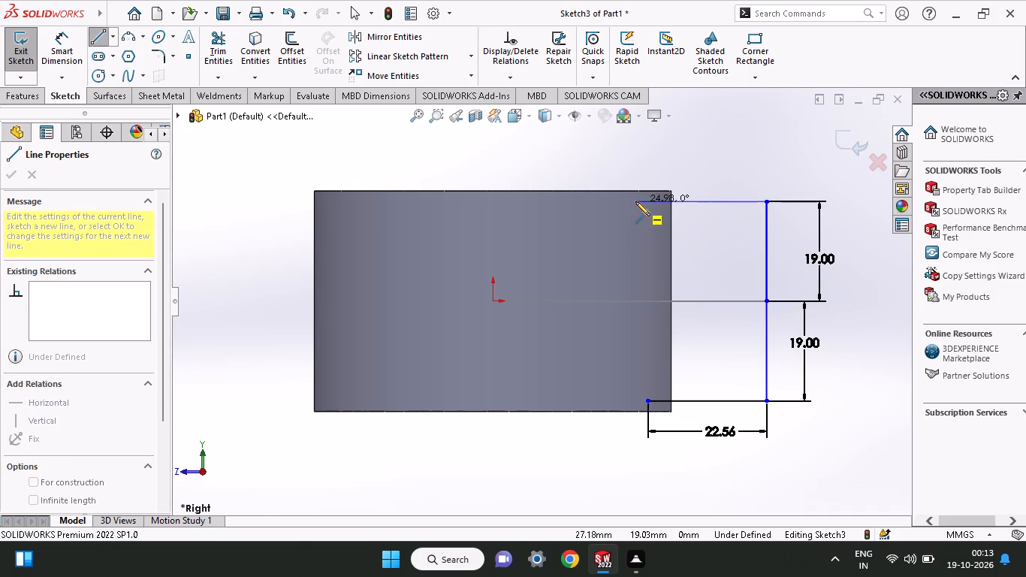
click(645, 201)
right_click(685, 159)
click(714, 171)
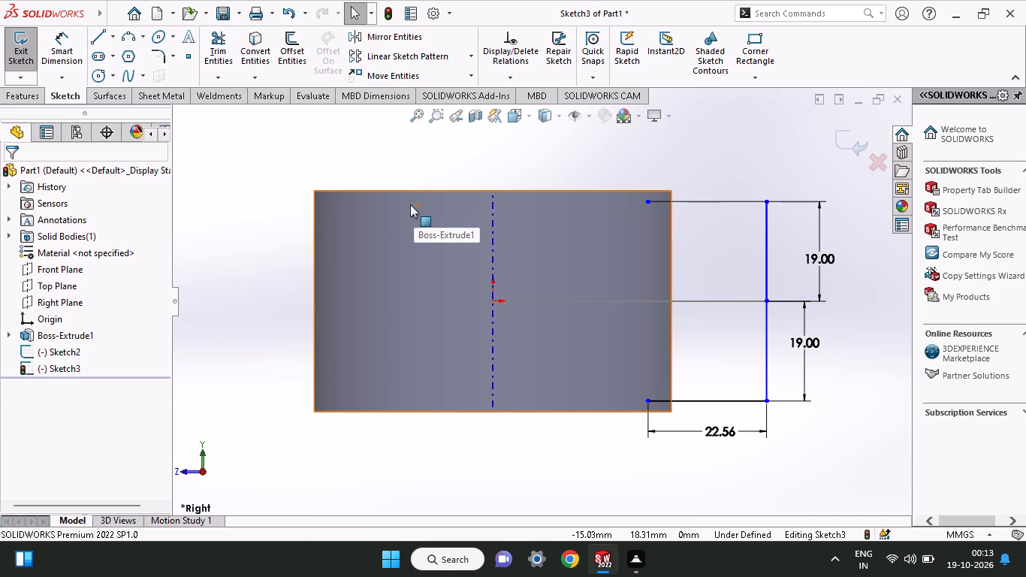
Dimension the upper horizontal line at 22.56 mm, placing the dimension above it.
click(54, 37)
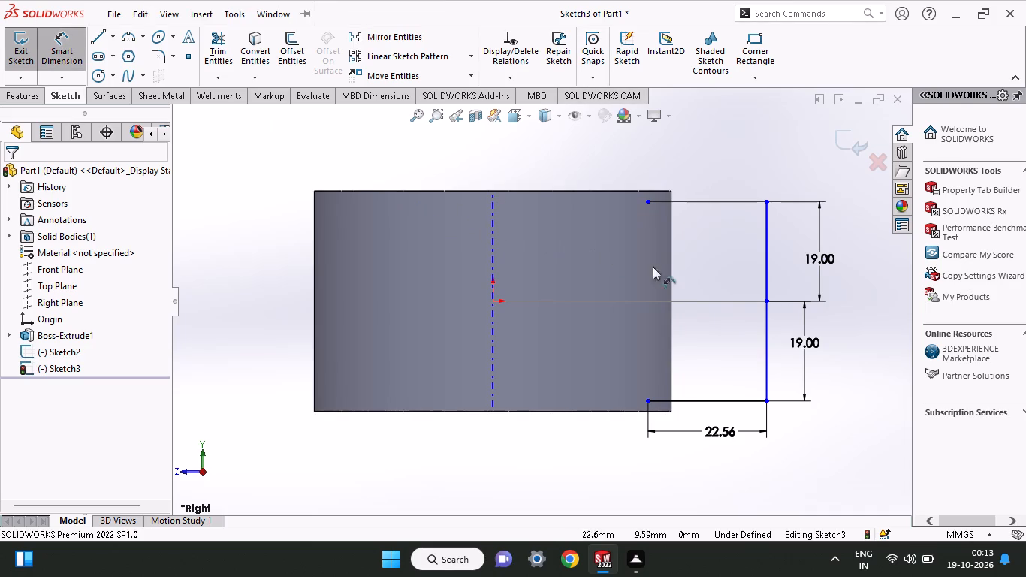
click(707, 204)
drag(715, 156, 715, 166)
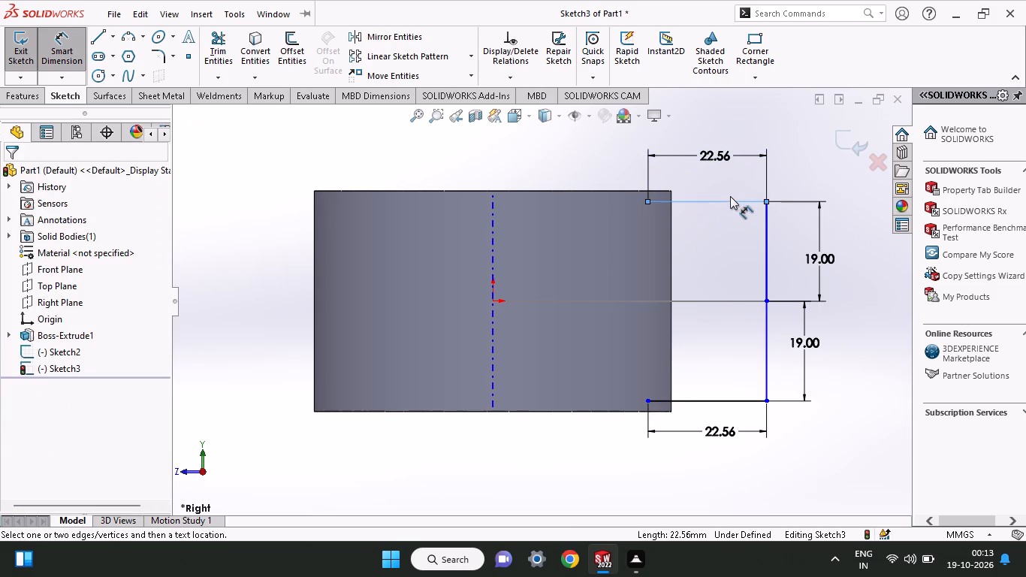
click(650, 140)
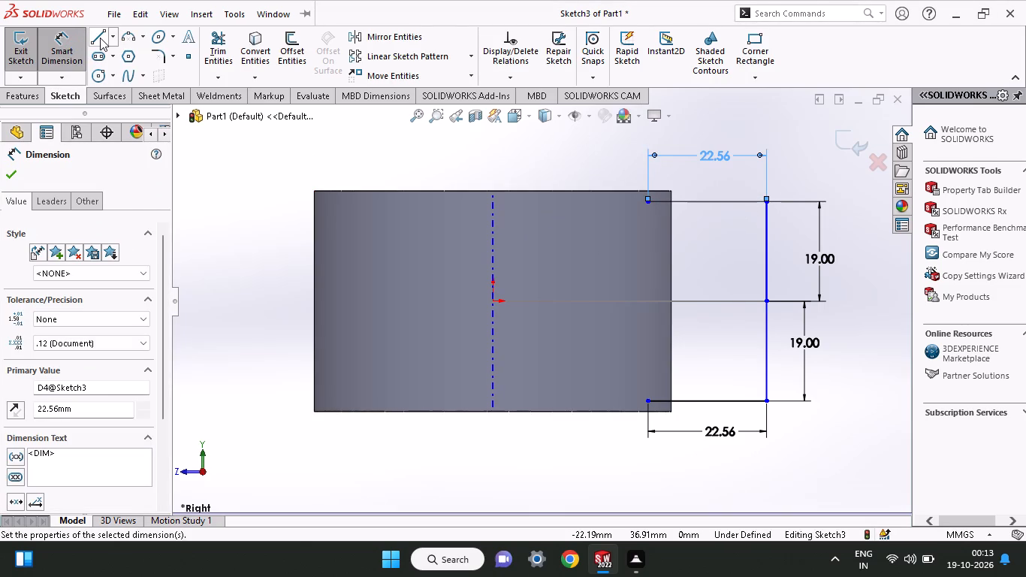
Close the rectangle with a 38 mm vertical line joining the inner ends of the upper and lower horizontal lines.
click(100, 38)
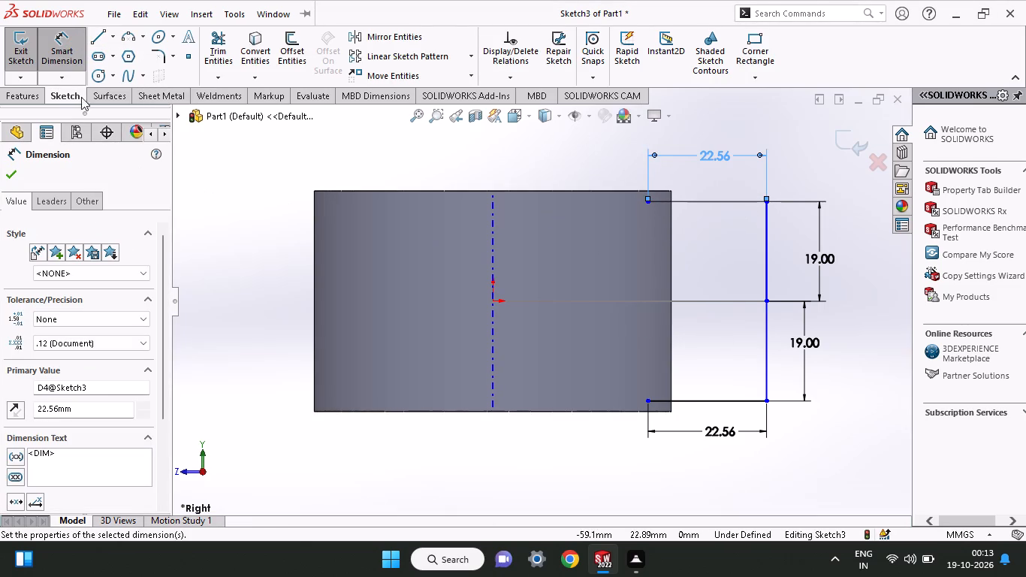
click(92, 32)
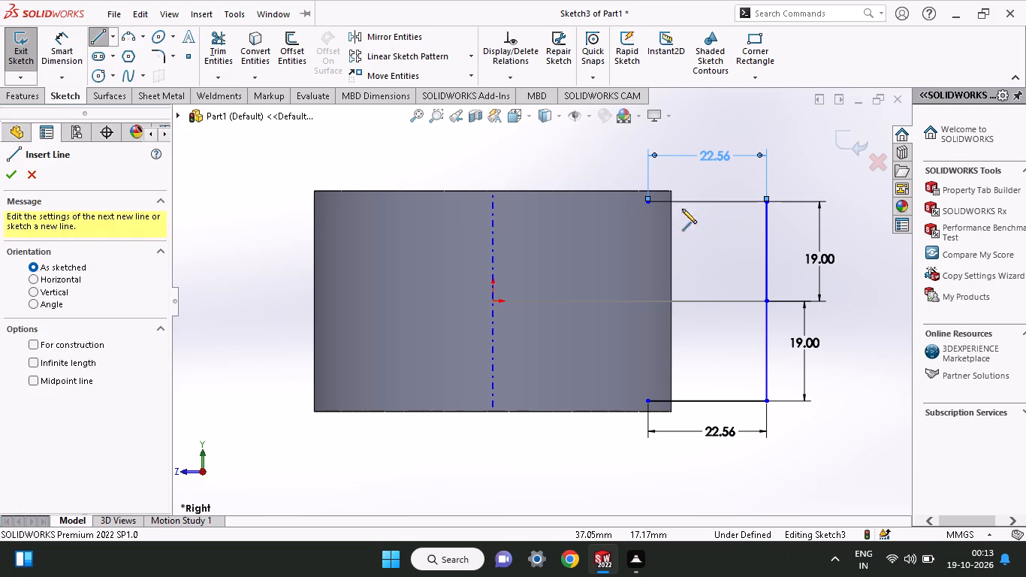
click(646, 200)
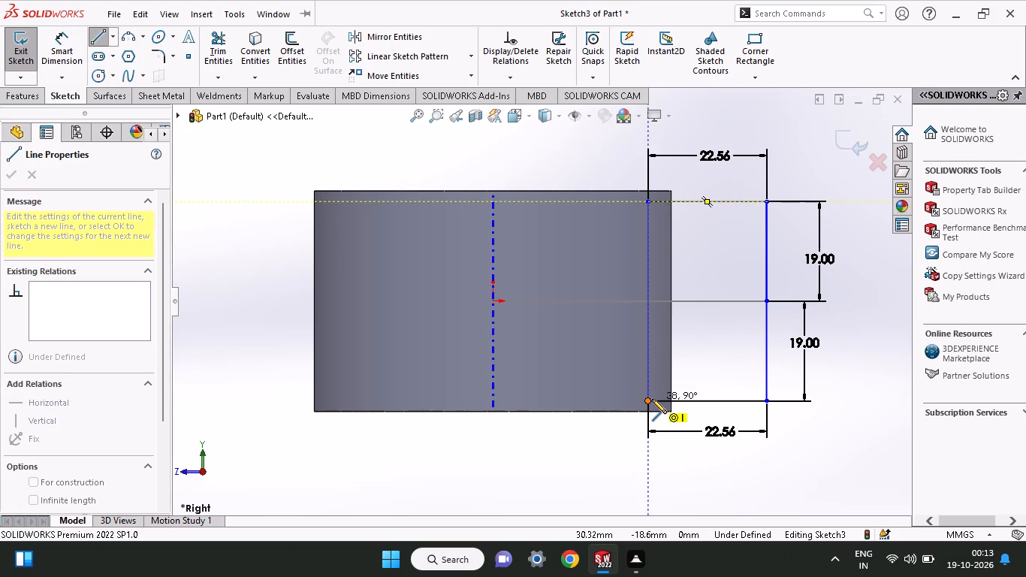
click(646, 403)
right_click(698, 354)
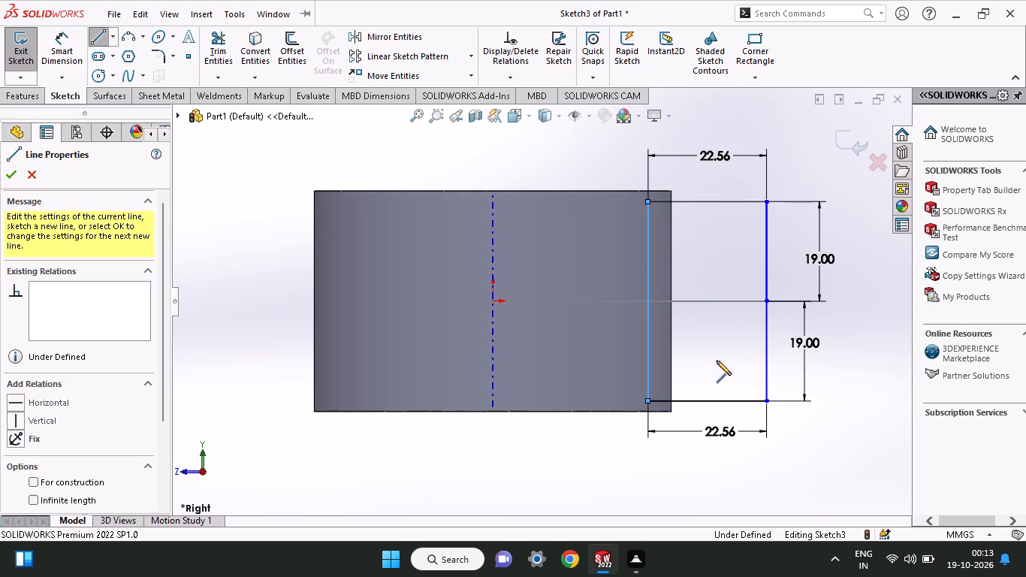
click(690, 313)
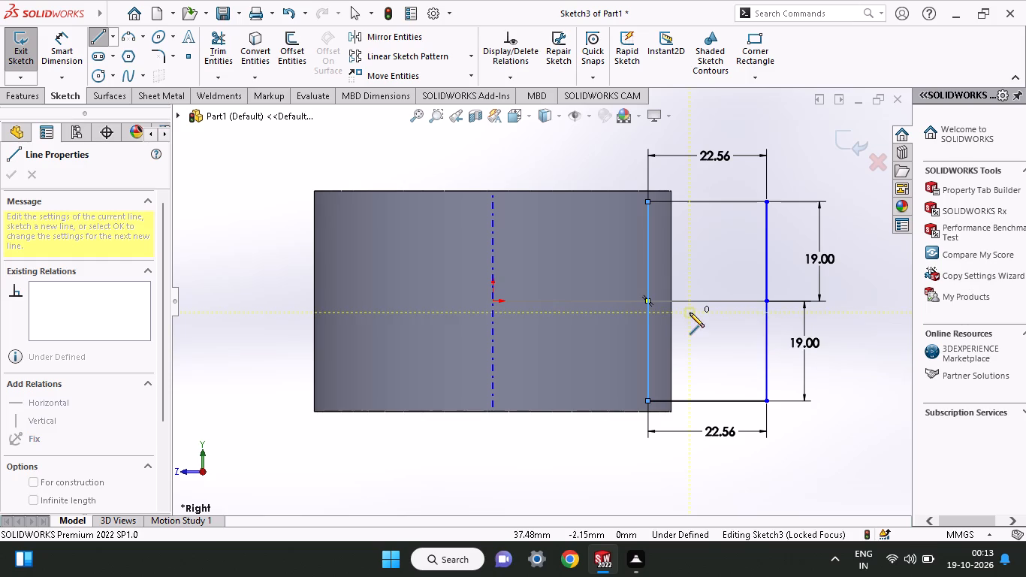
right_click(690, 313)
click(705, 322)
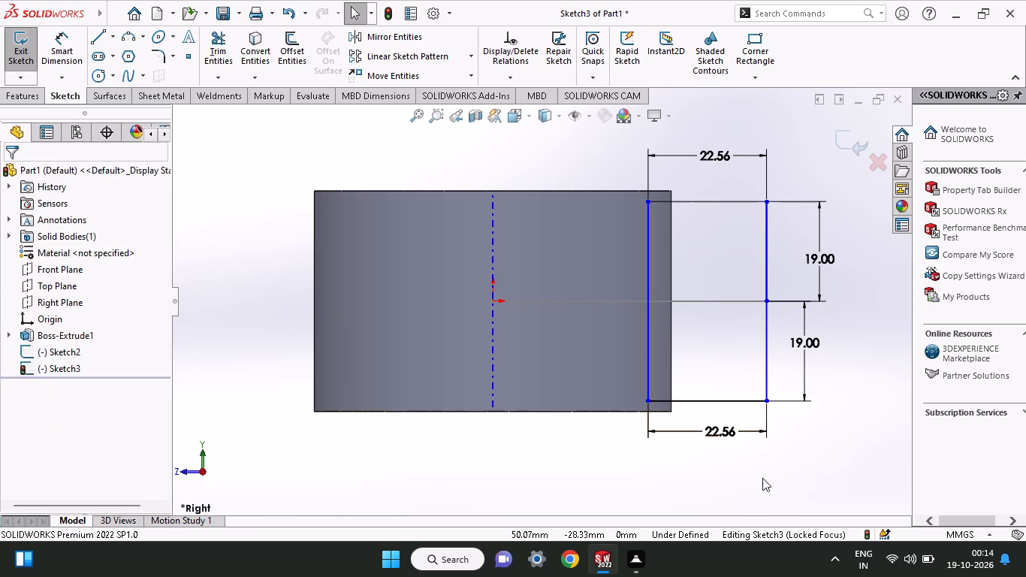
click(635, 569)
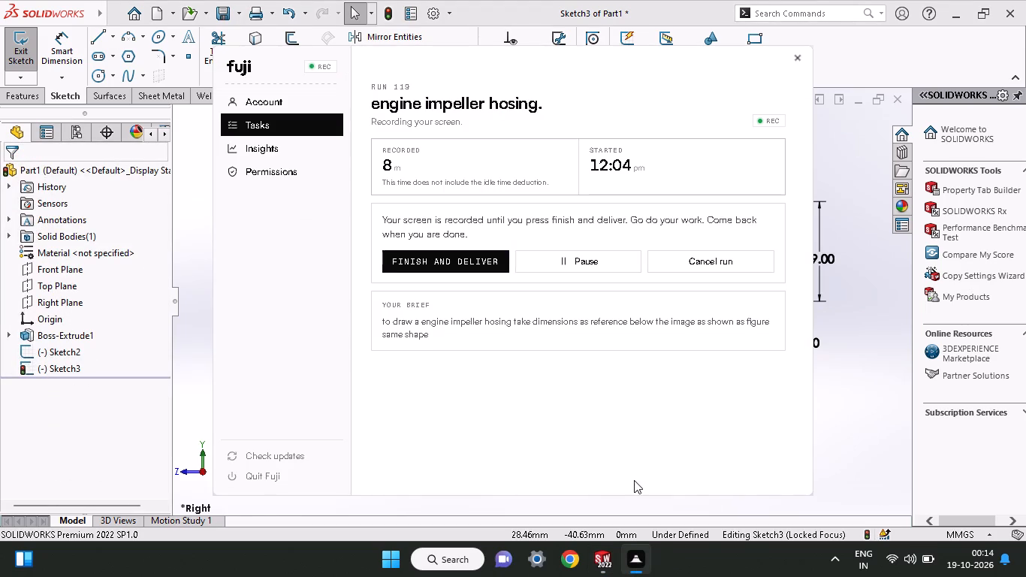
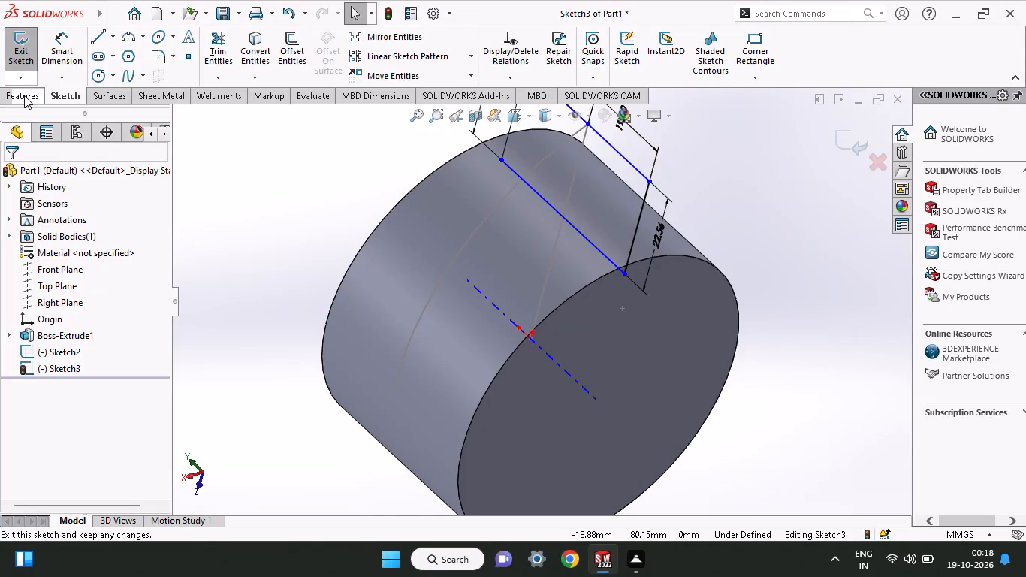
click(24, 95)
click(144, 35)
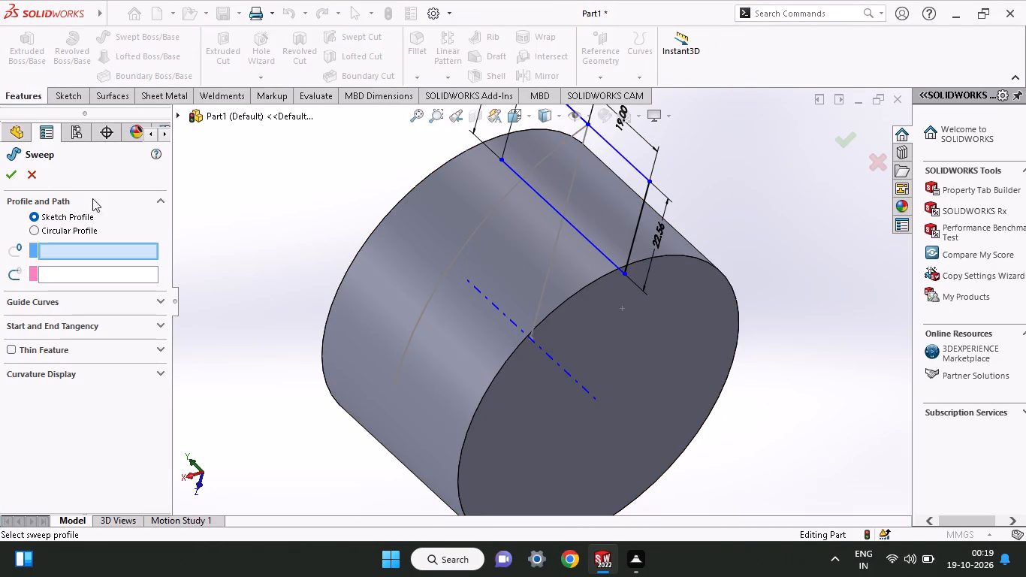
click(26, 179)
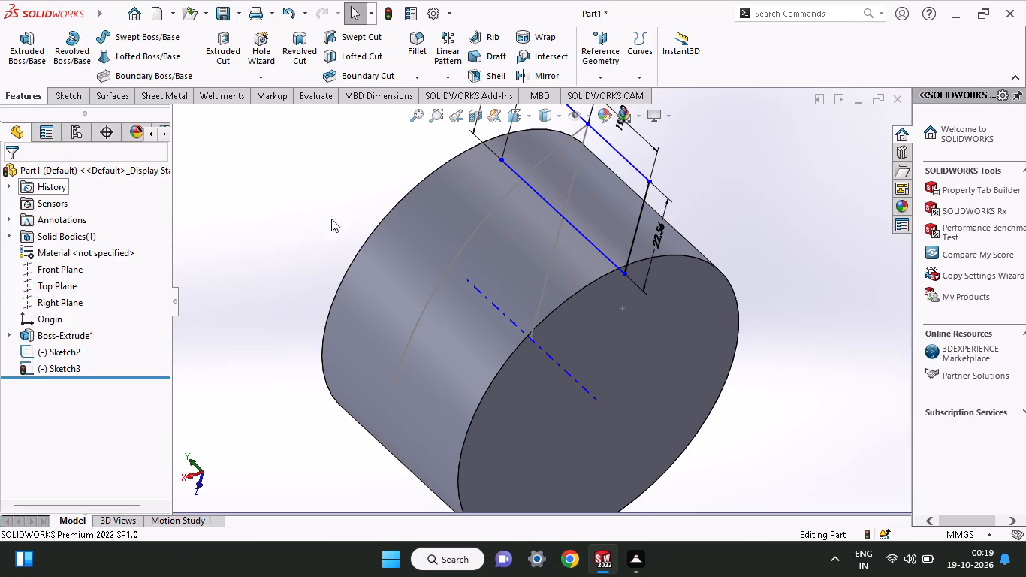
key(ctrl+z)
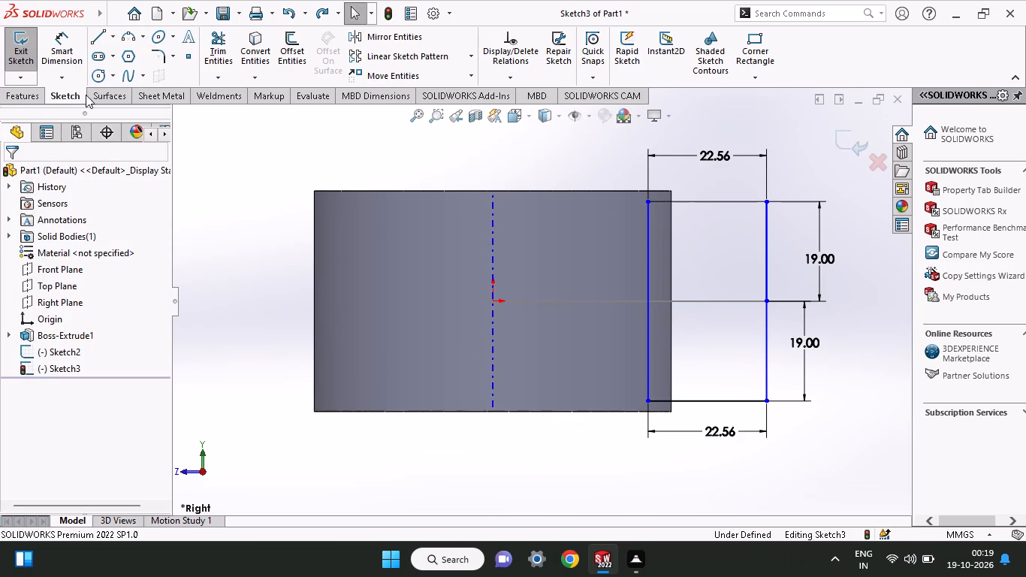
Fillet all four corners of the 22.56 × 38 mm rectangle with a 7 mm radius.
click(157, 55)
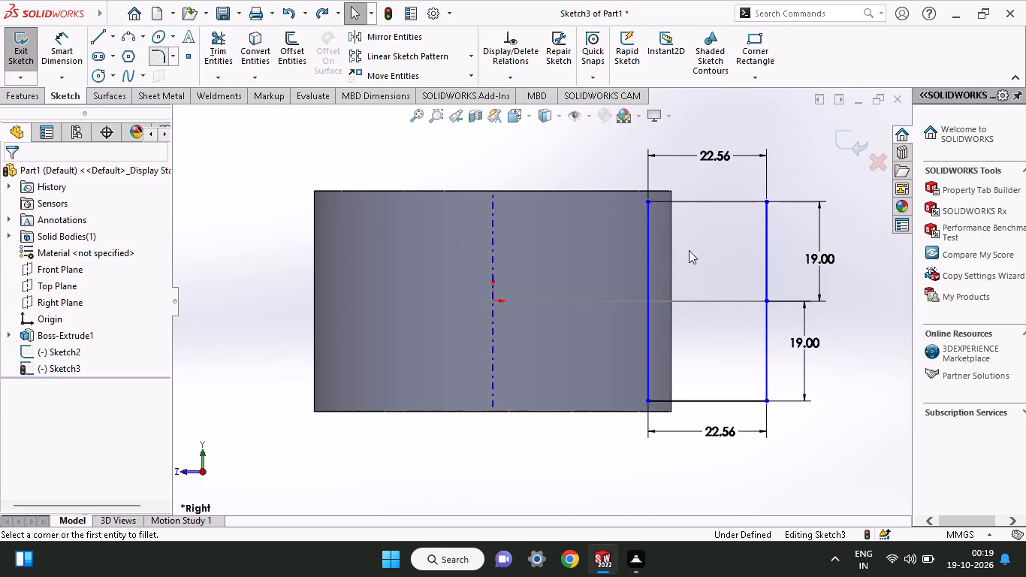
click(648, 227)
click(664, 200)
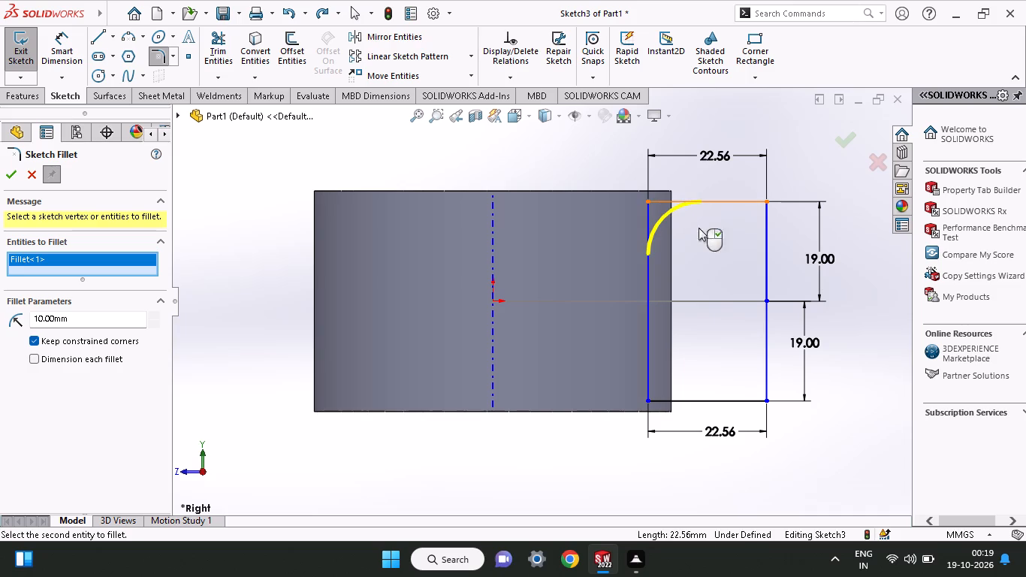
click(769, 203)
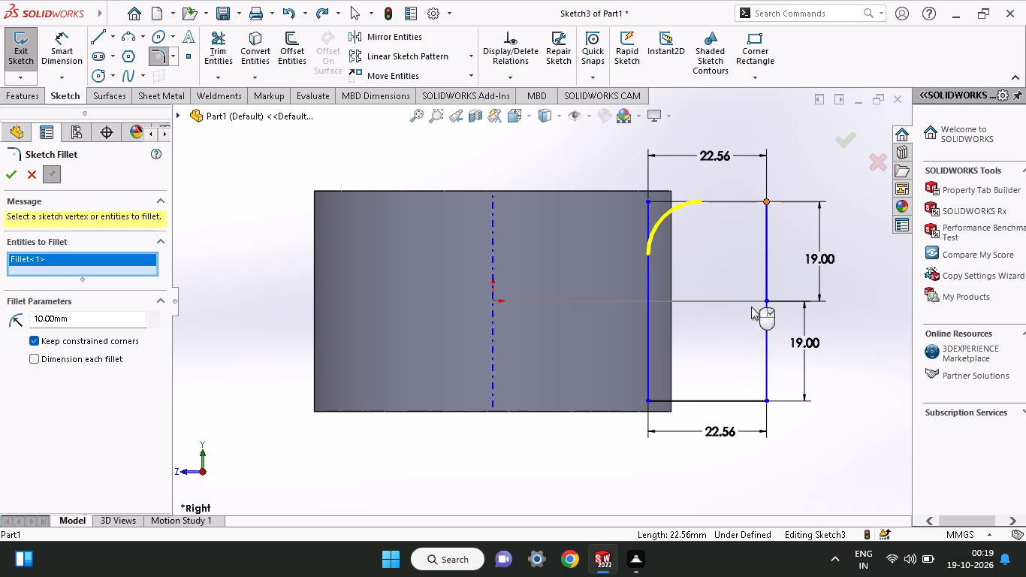
click(765, 227)
click(754, 201)
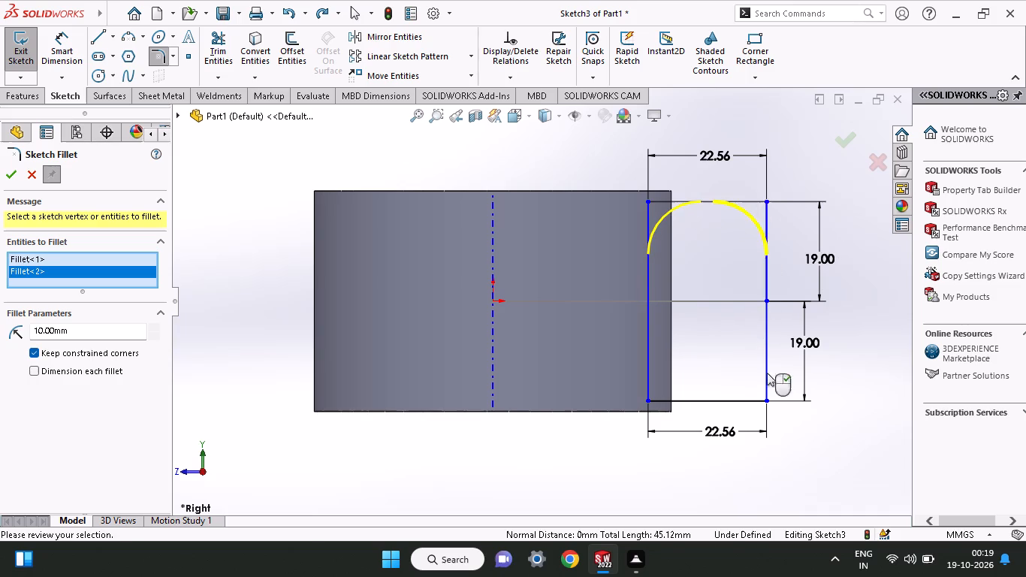
click(766, 376)
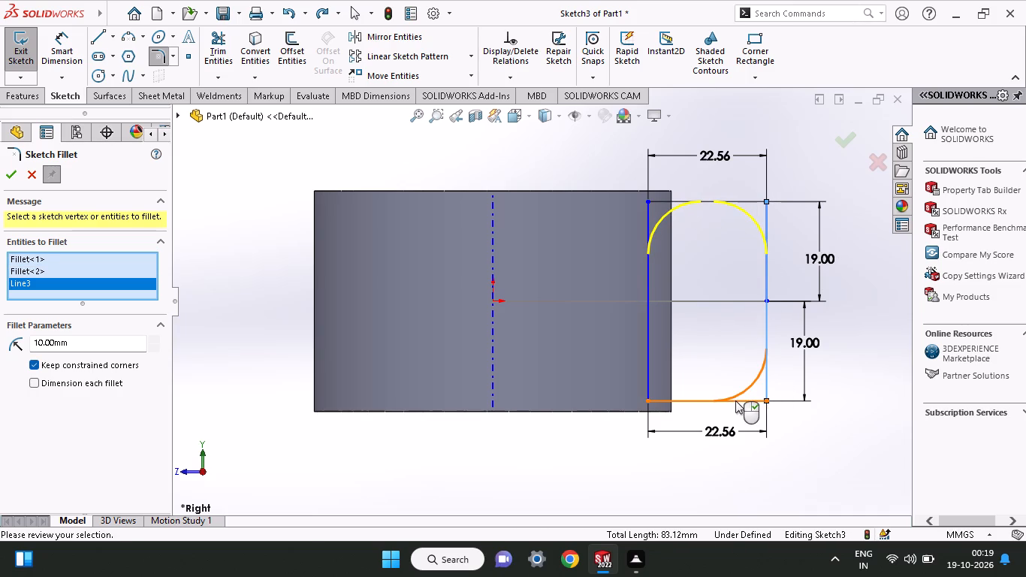
click(735, 400)
click(650, 367)
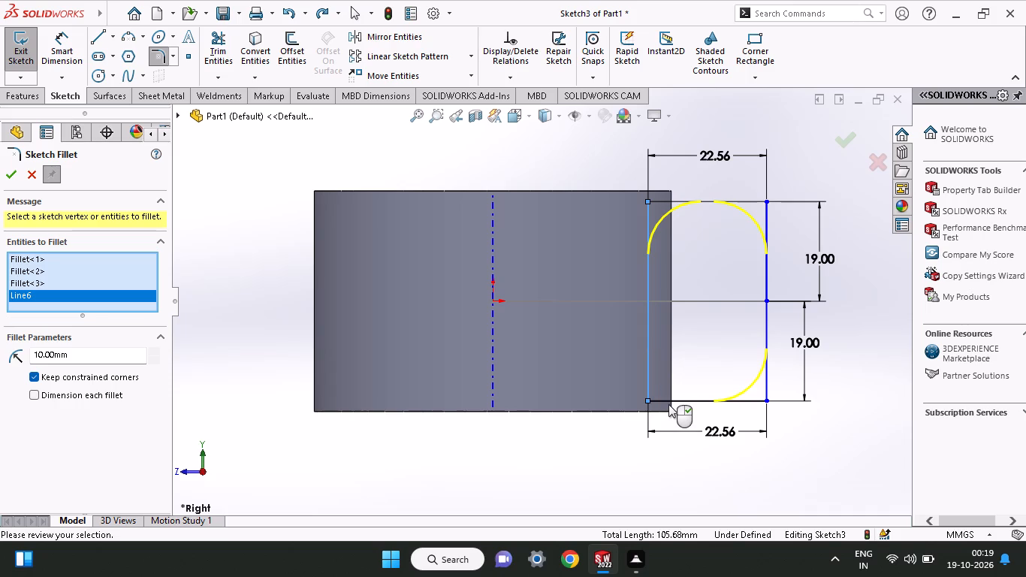
click(668, 404)
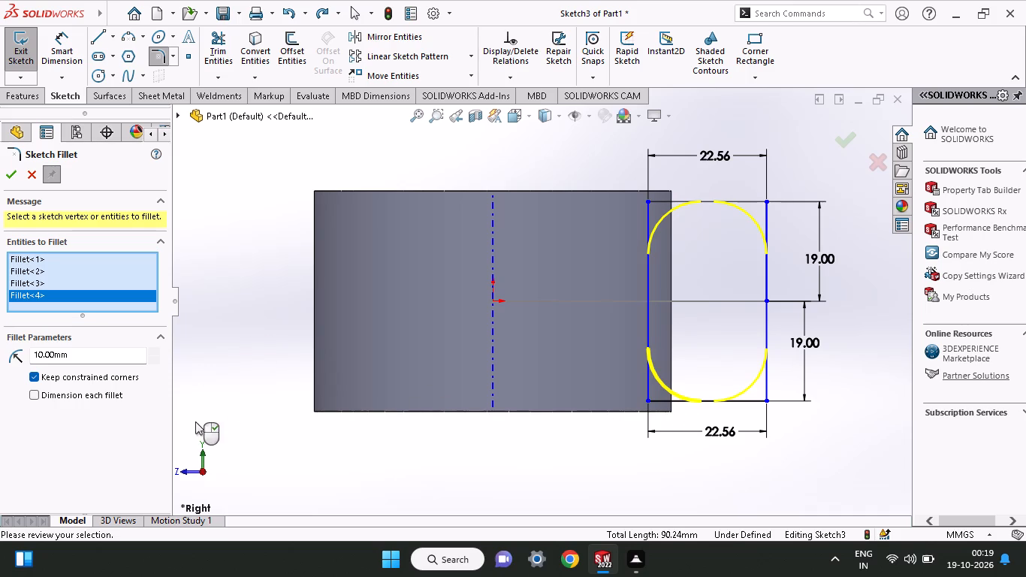
drag(77, 352, 0, 358)
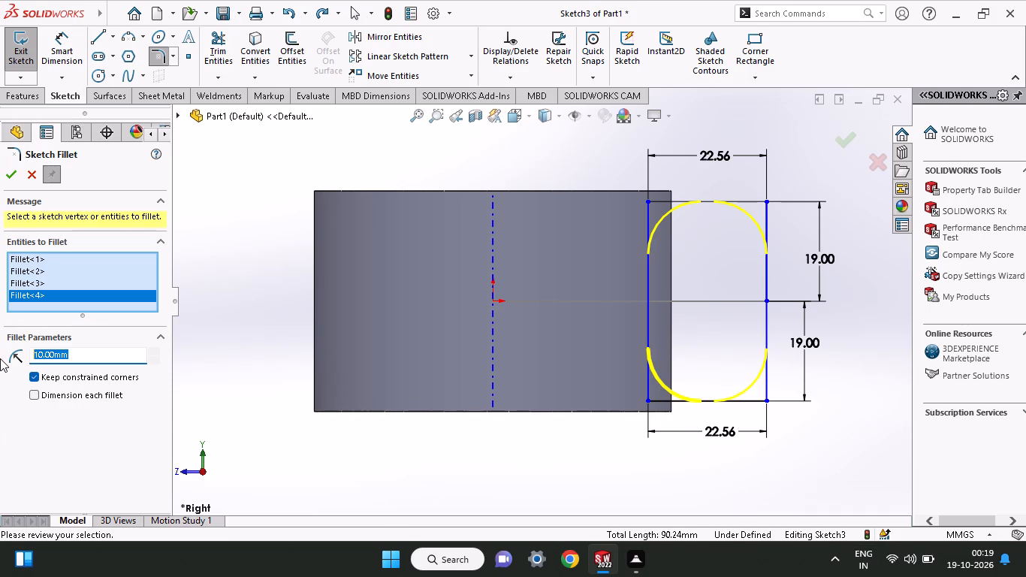
key(7)
key(Return)
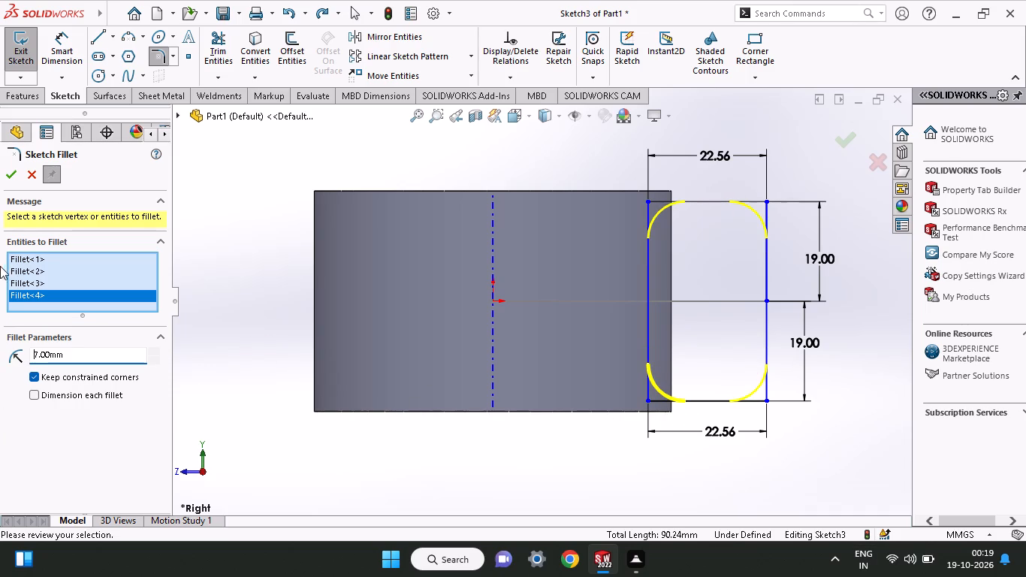
click(4, 173)
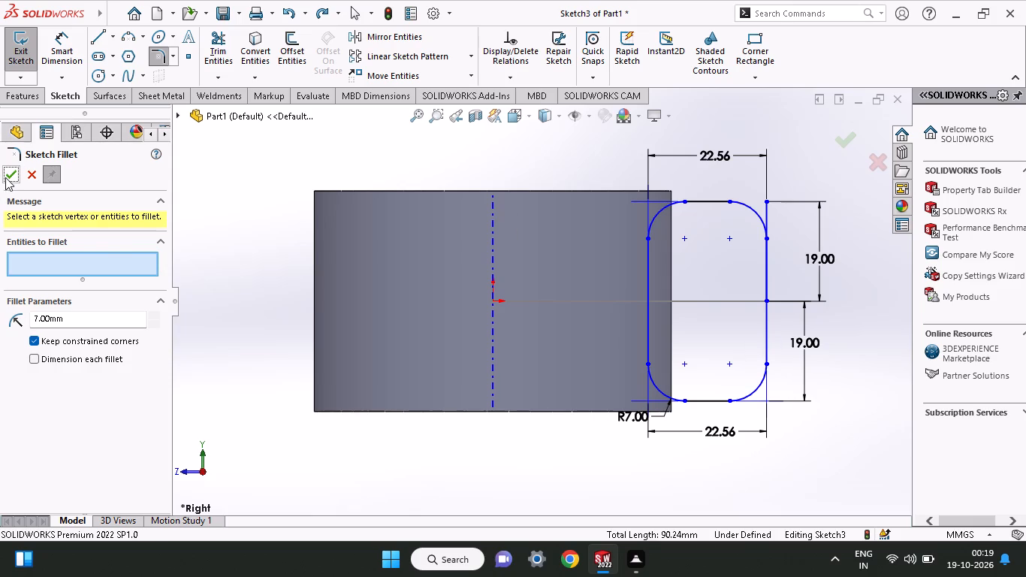
click(5, 177)
Power-trim the leftover line stub beyond the fillet at the rectangle's upper outer corner.
click(223, 51)
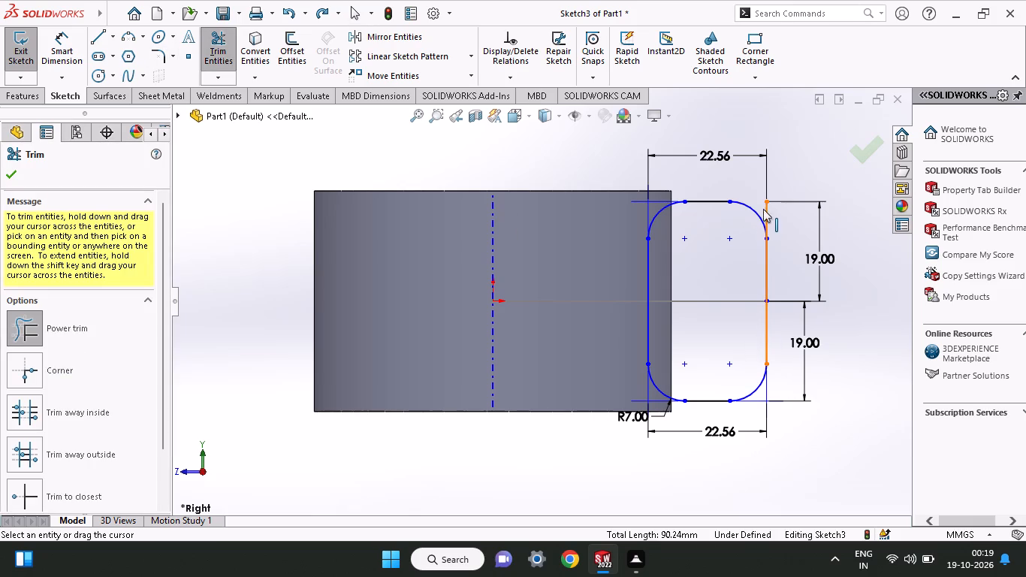
drag(753, 185, 779, 218)
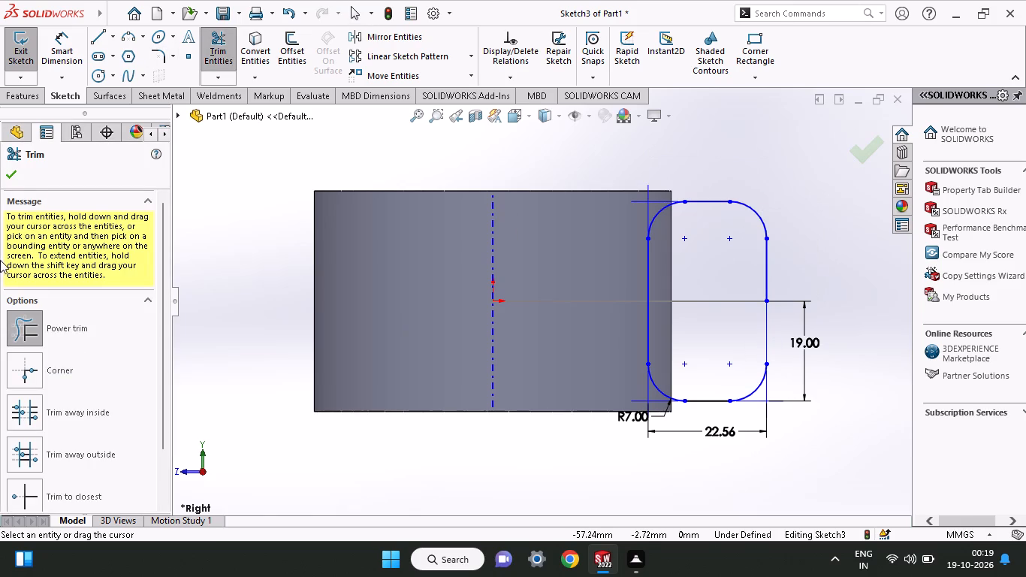
click(0, 175)
click(4, 174)
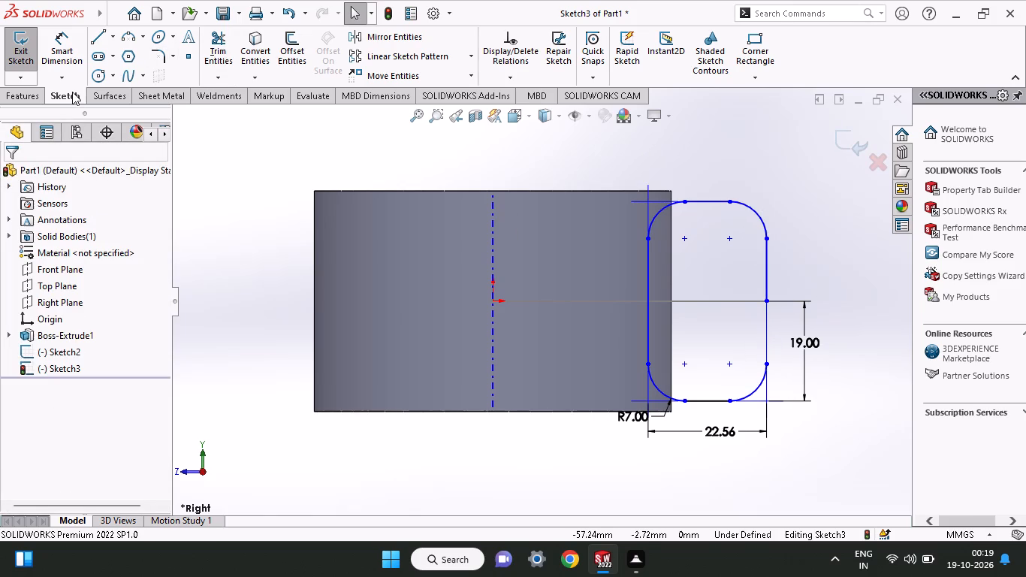
Start a Swept Boss/Base using the rounded rectangle's closed loop as the sketch profile.
click(10, 94)
click(137, 31)
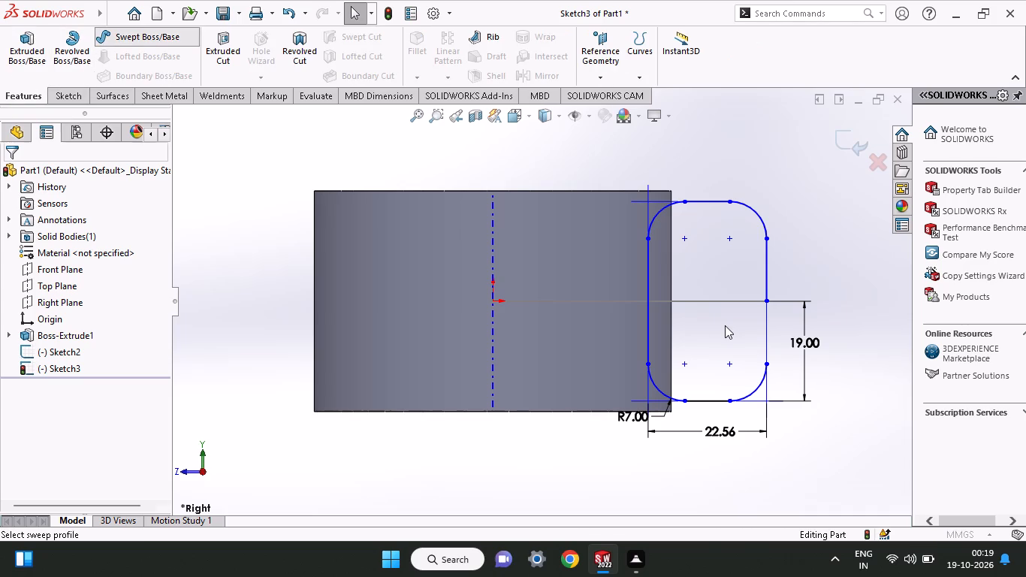
middle_drag(720, 395, 683, 295)
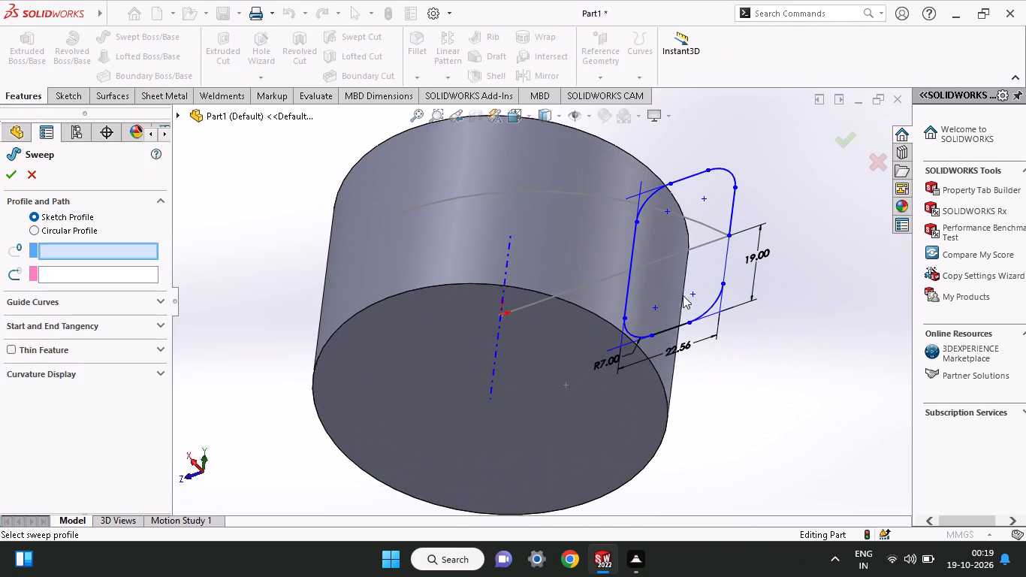
click(711, 313)
click(711, 307)
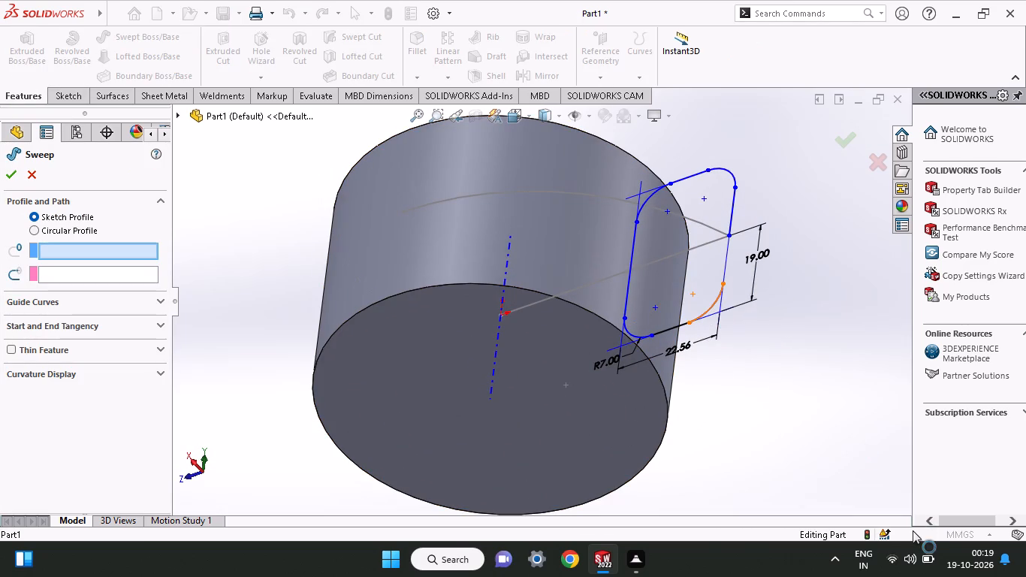
click(635, 311)
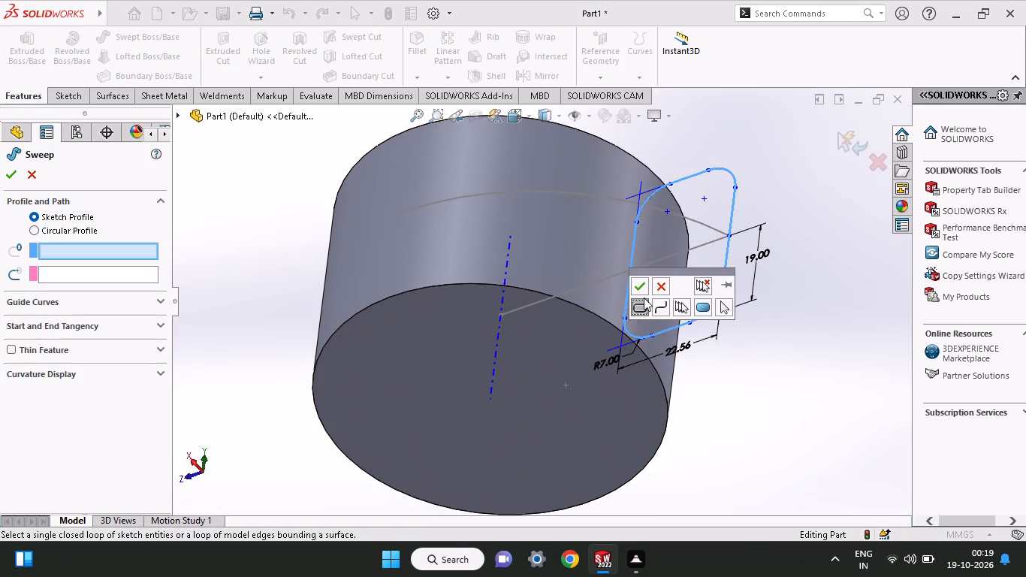
click(641, 290)
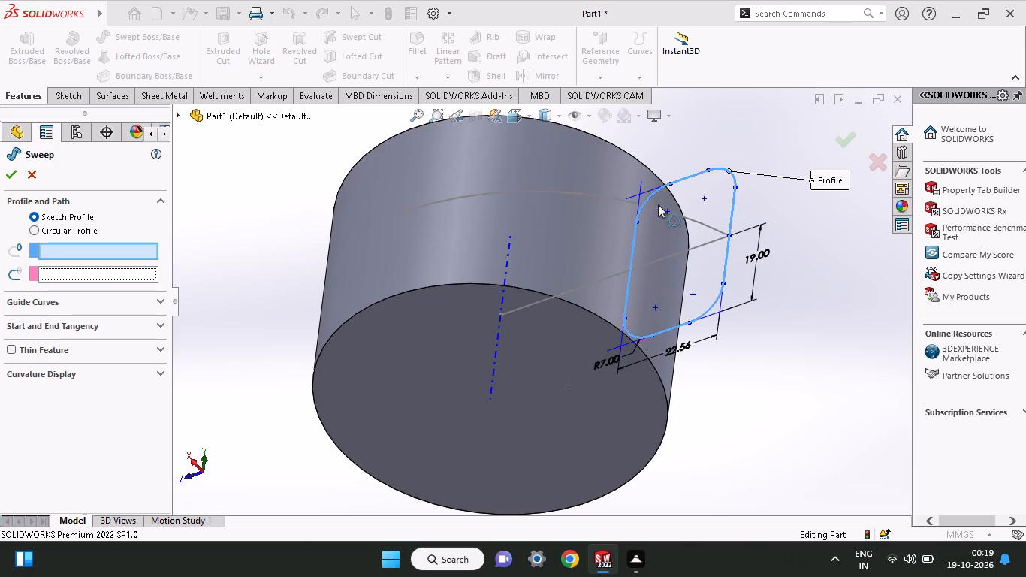
Set the Top Plane arc sketch, Sketch2, as the sweep path and create the swept boss around the cylinder.
middle_drag(765, 282, 643, 259)
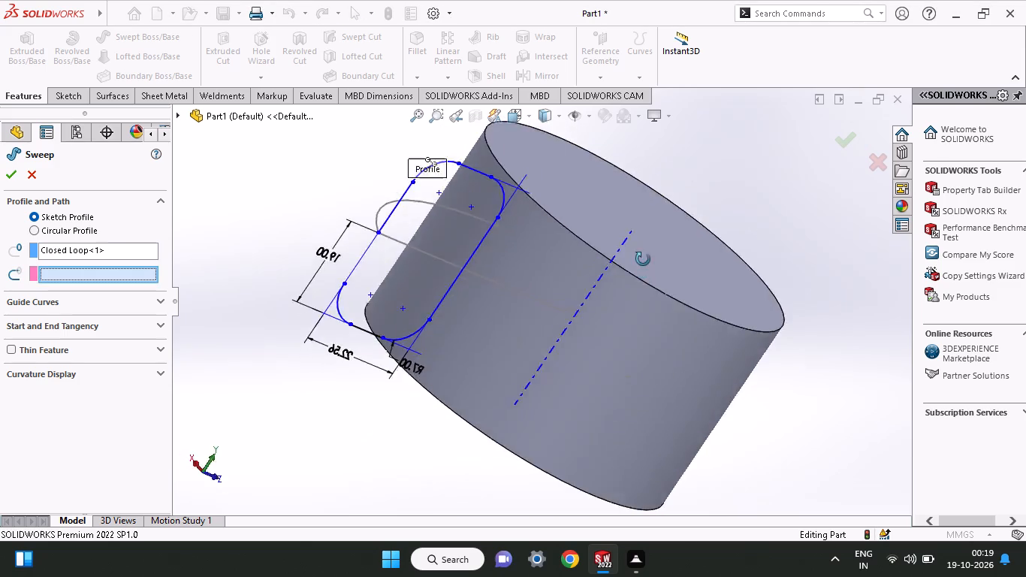
middle_drag(643, 259, 756, 275)
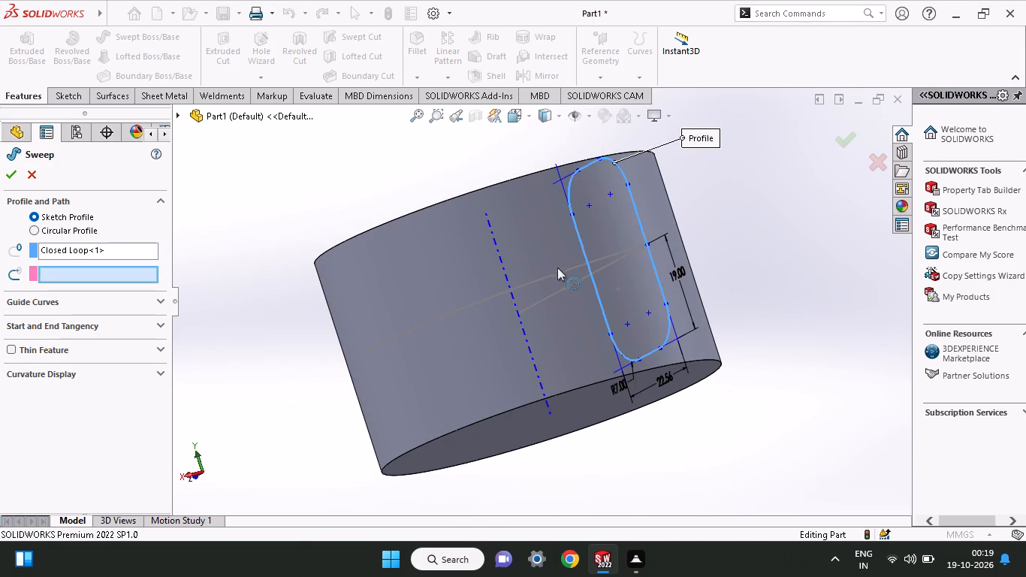
click(560, 271)
click(565, 271)
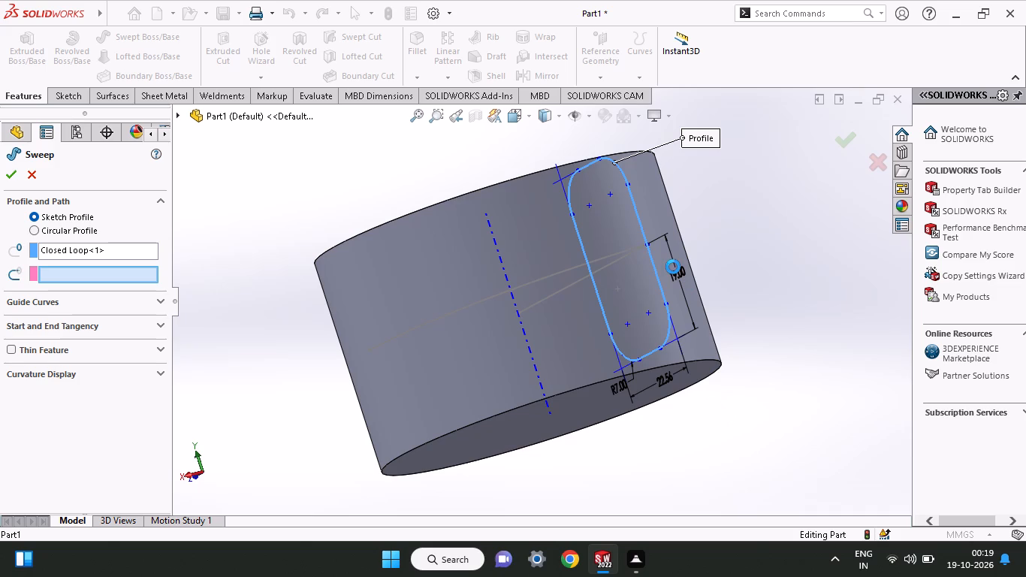
middle_drag(503, 268, 530, 391)
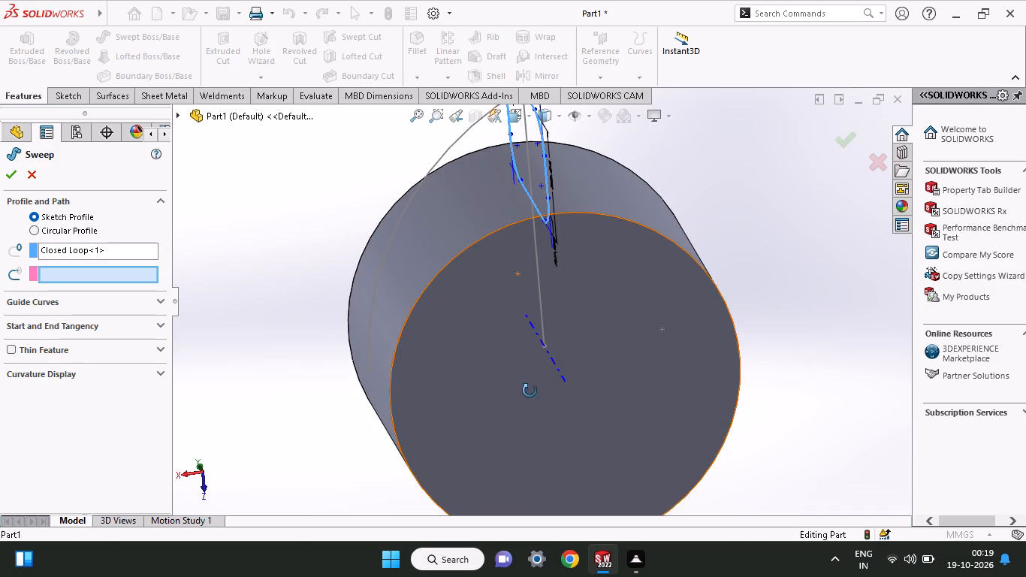
middle_drag(530, 391, 525, 414)
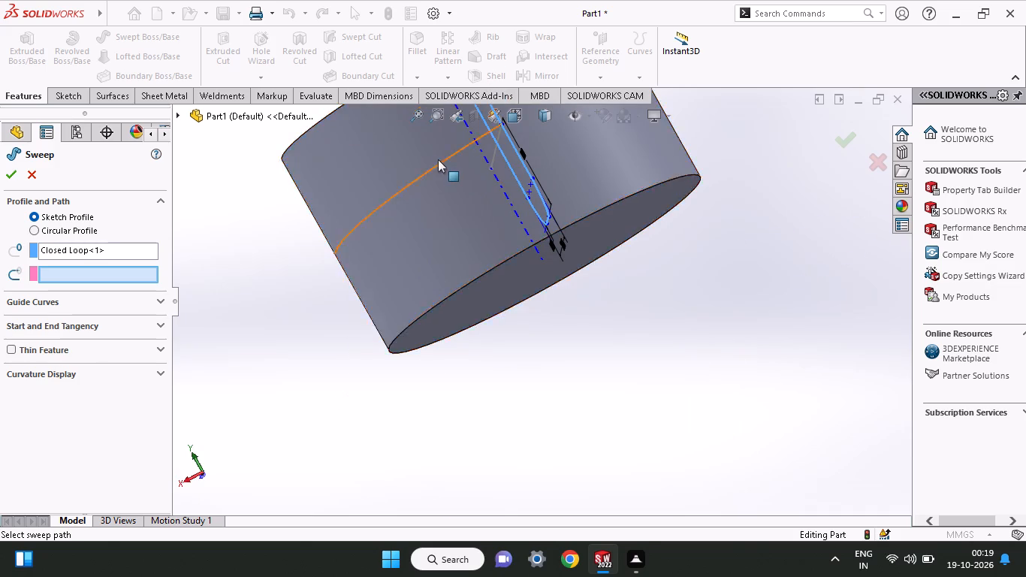
click(446, 160)
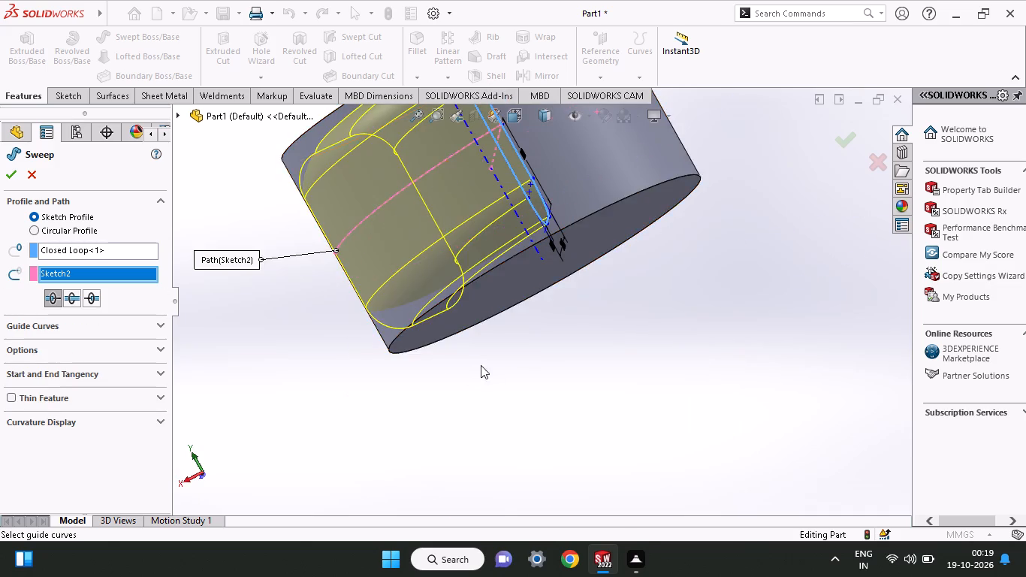
middle_drag(477, 365, 475, 576)
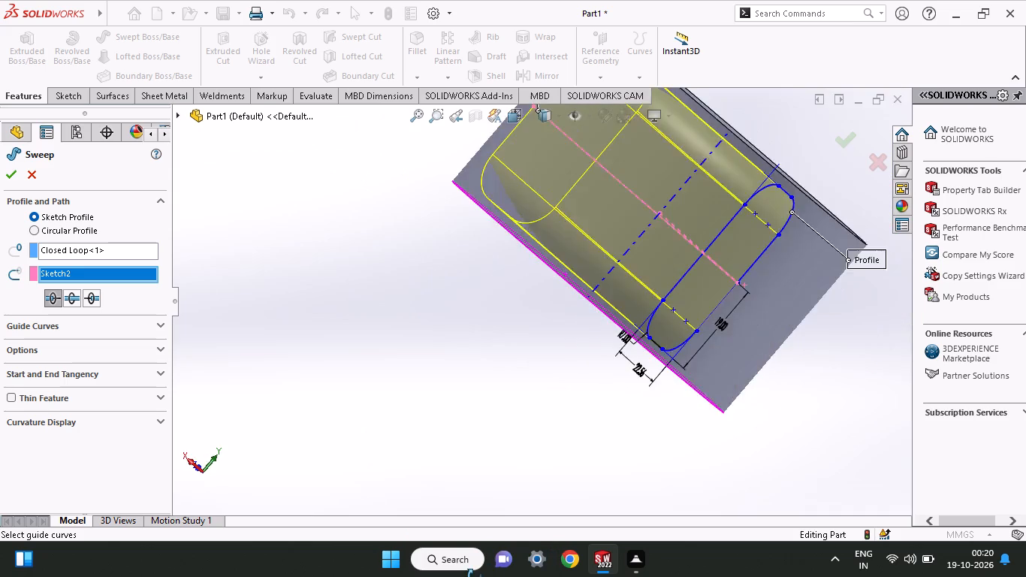
middle_drag(475, 576, 452, 547)
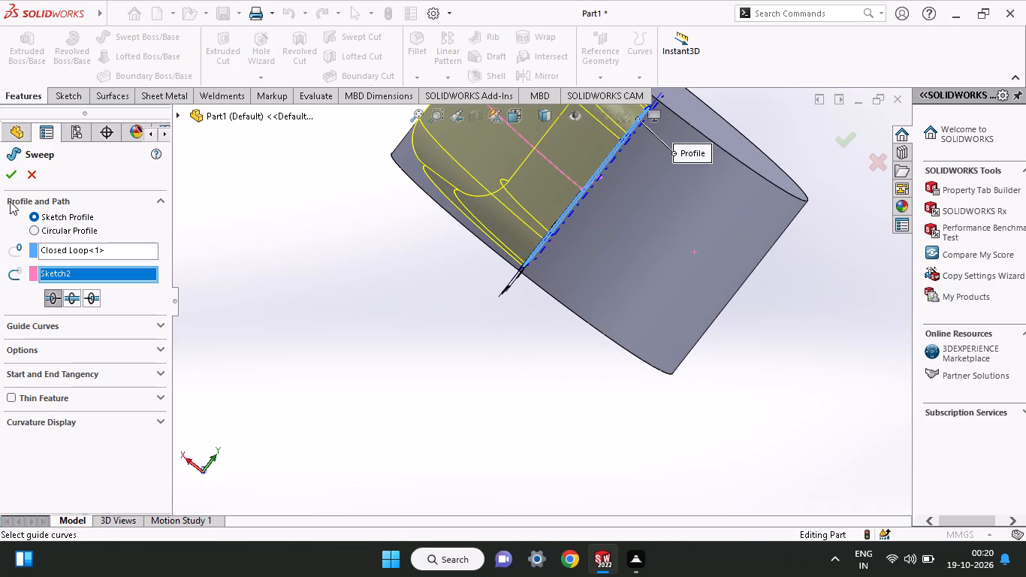
click(88, 292)
click(55, 304)
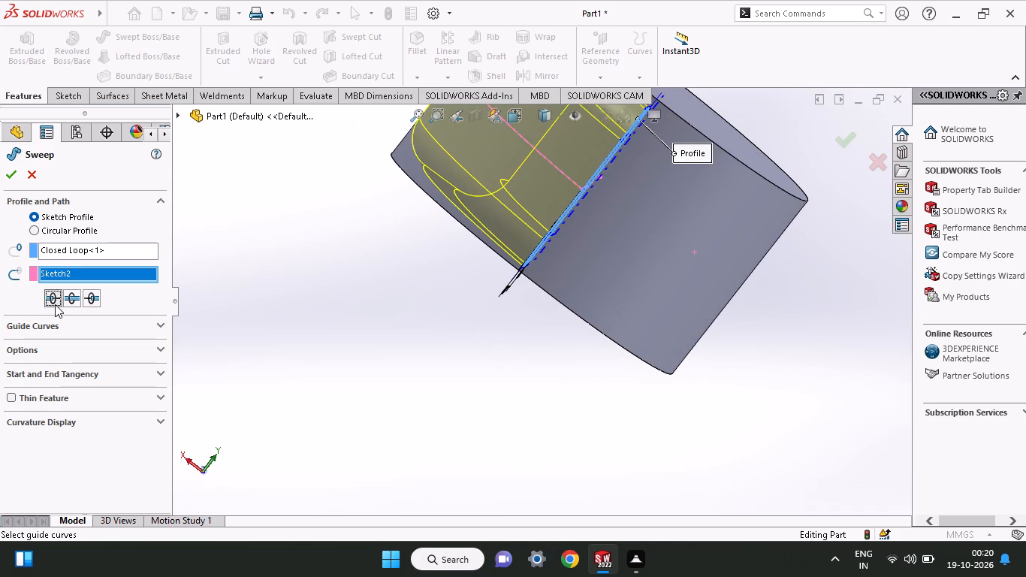
click(4, 175)
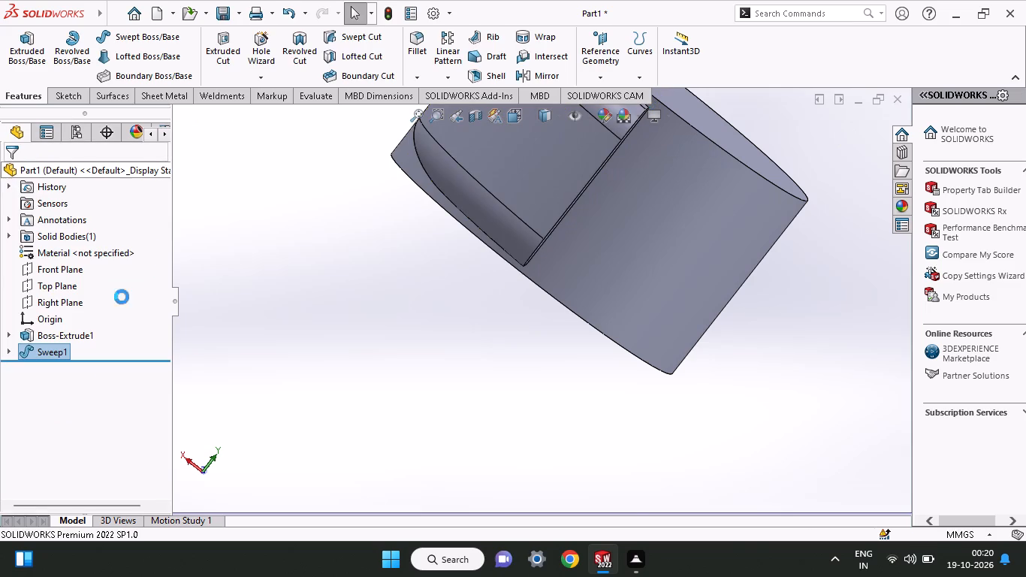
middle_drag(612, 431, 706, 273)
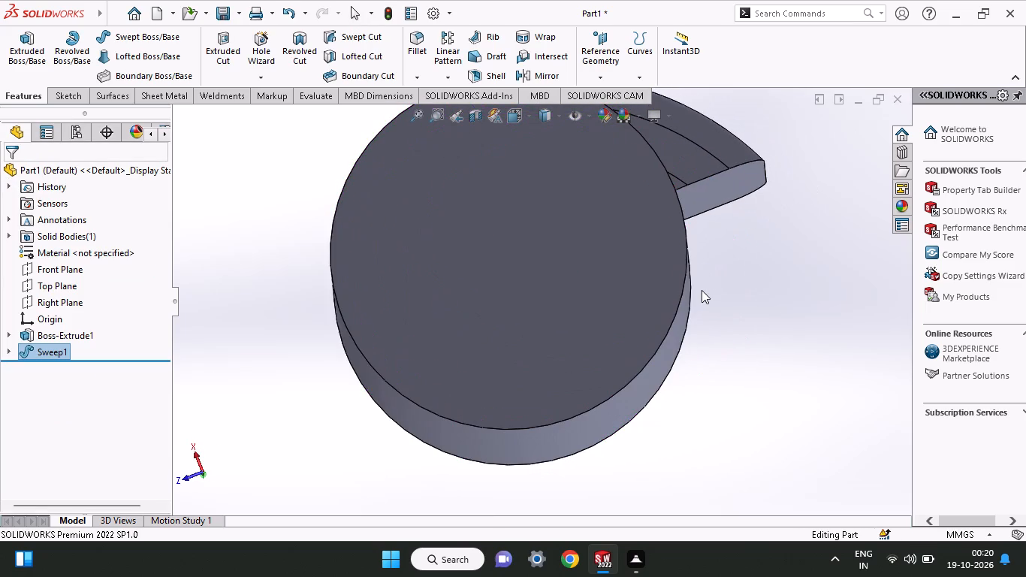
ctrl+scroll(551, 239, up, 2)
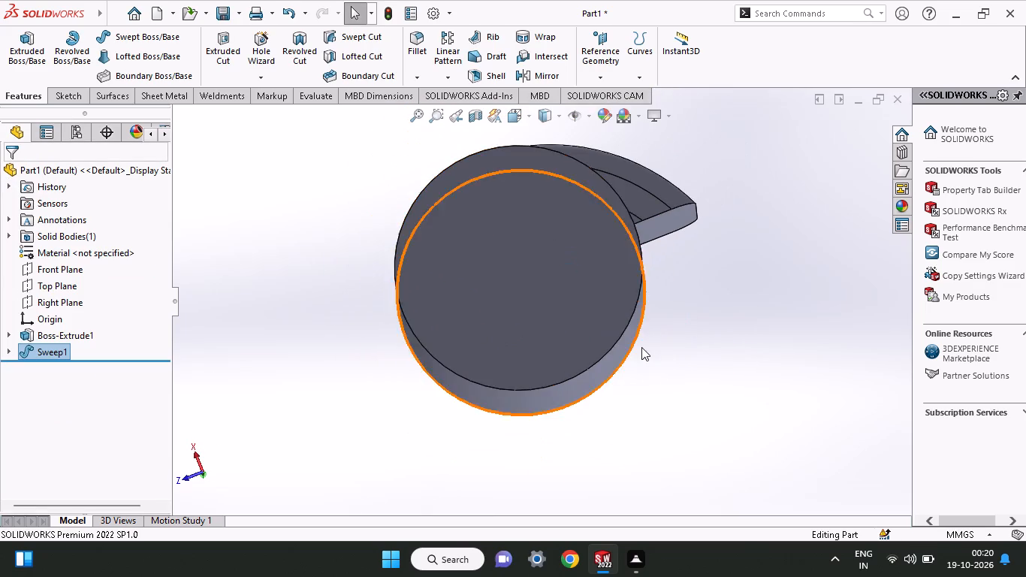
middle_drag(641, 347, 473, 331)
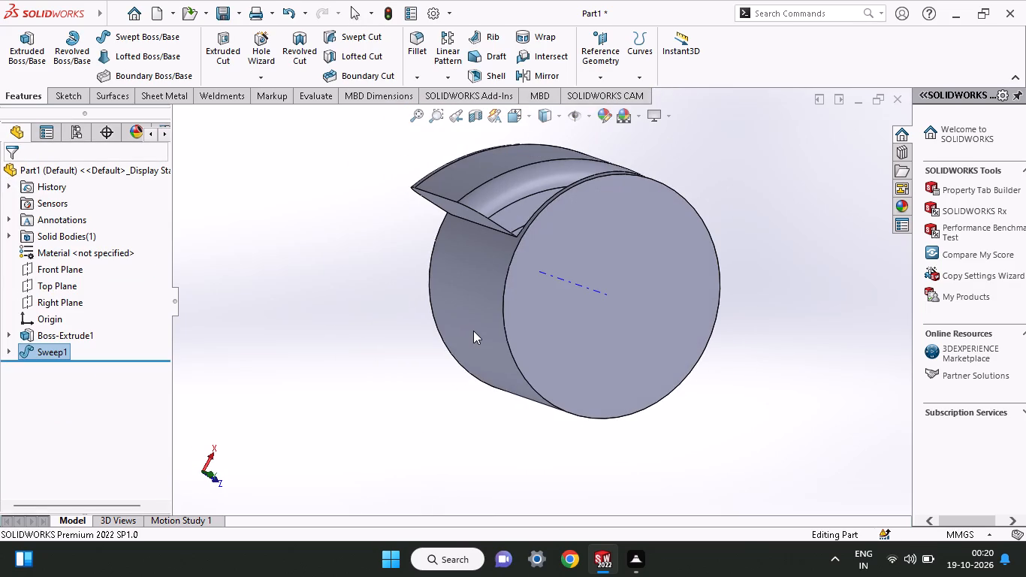
Start a sketch on the Top Plane and draw a circle about 119 mm in diameter, centred level with the origin about 11 mm away.
click(65, 290)
click(79, 266)
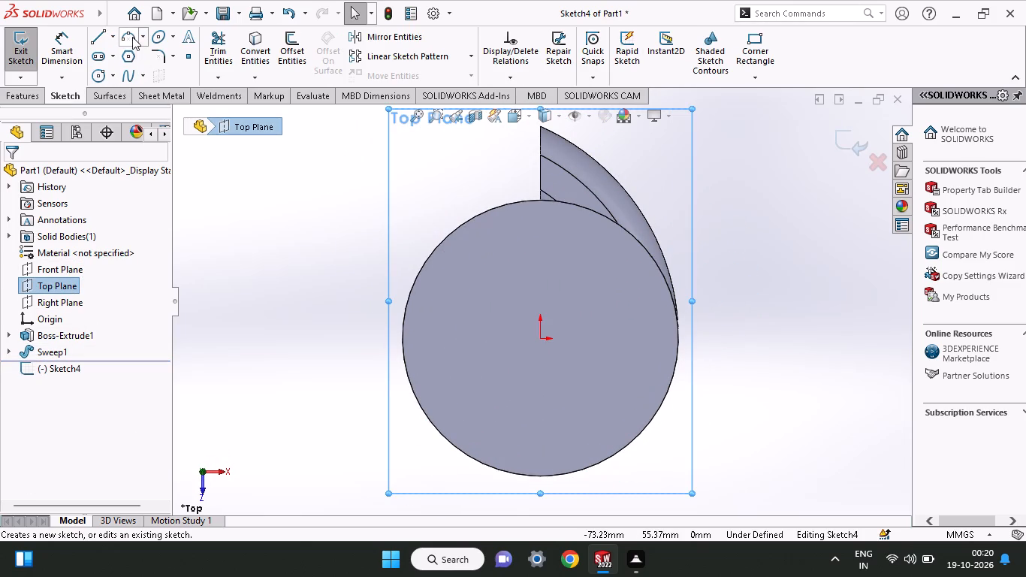
click(101, 74)
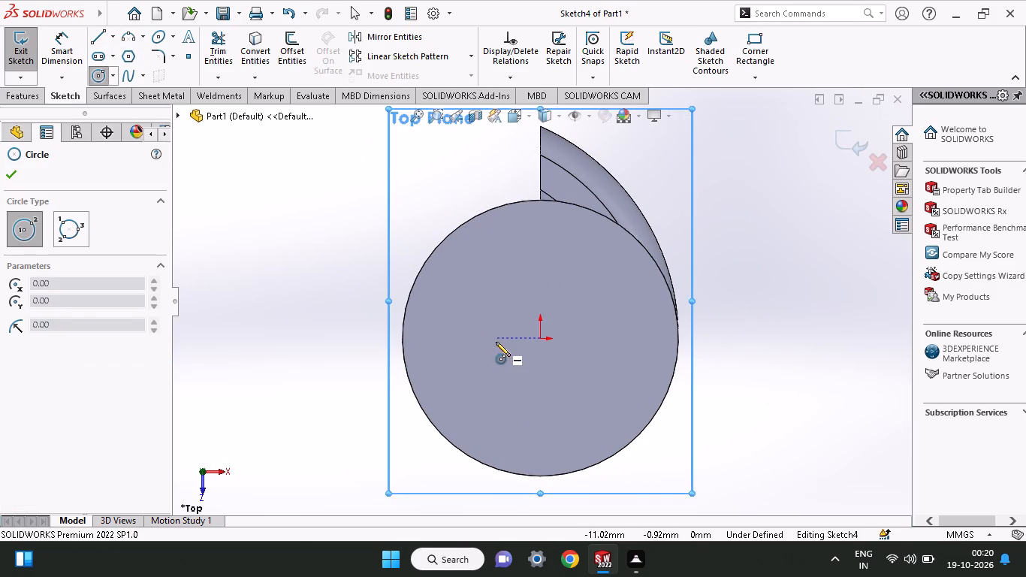
click(496, 342)
click(727, 409)
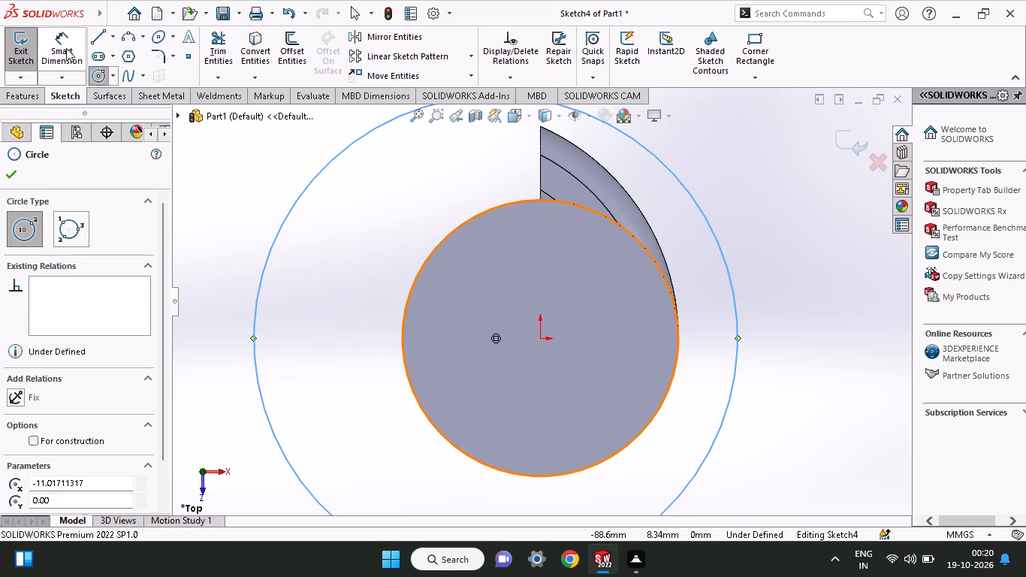
Dimension the circle's diameter as 57+57, giving 114 mm.
click(52, 43)
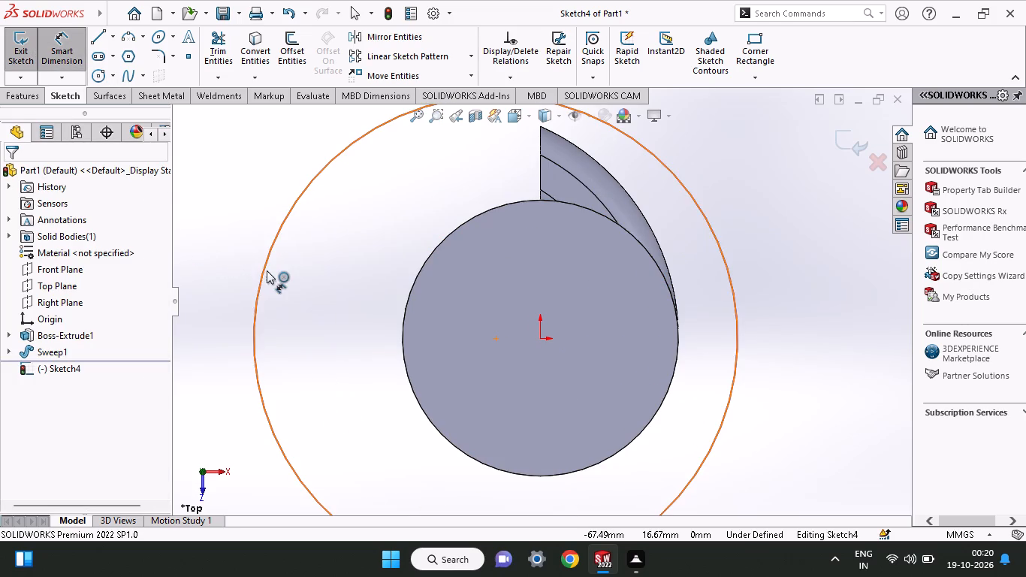
click(259, 265)
click(260, 290)
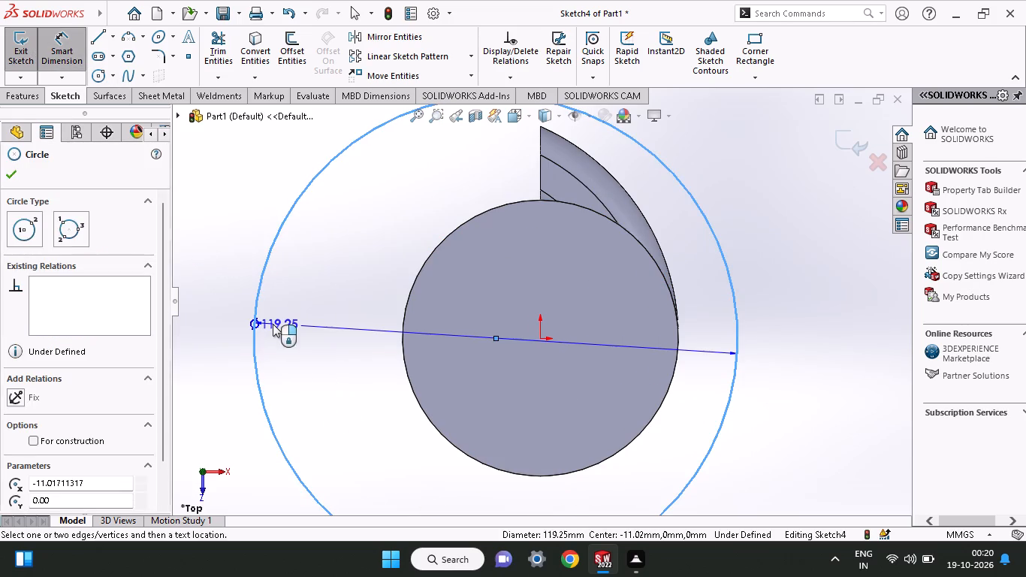
click(273, 324)
text(57)
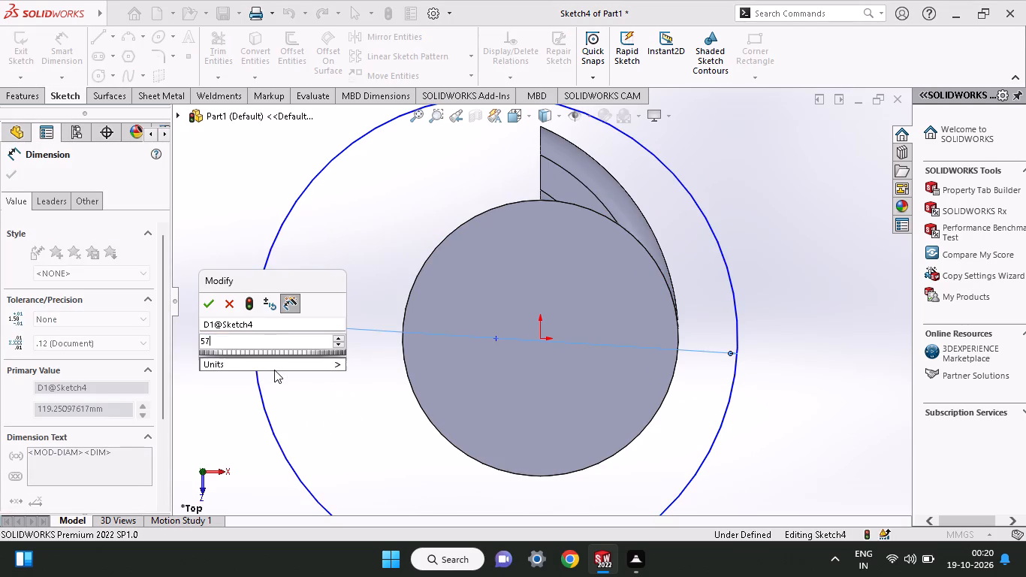
key(shift+plus)
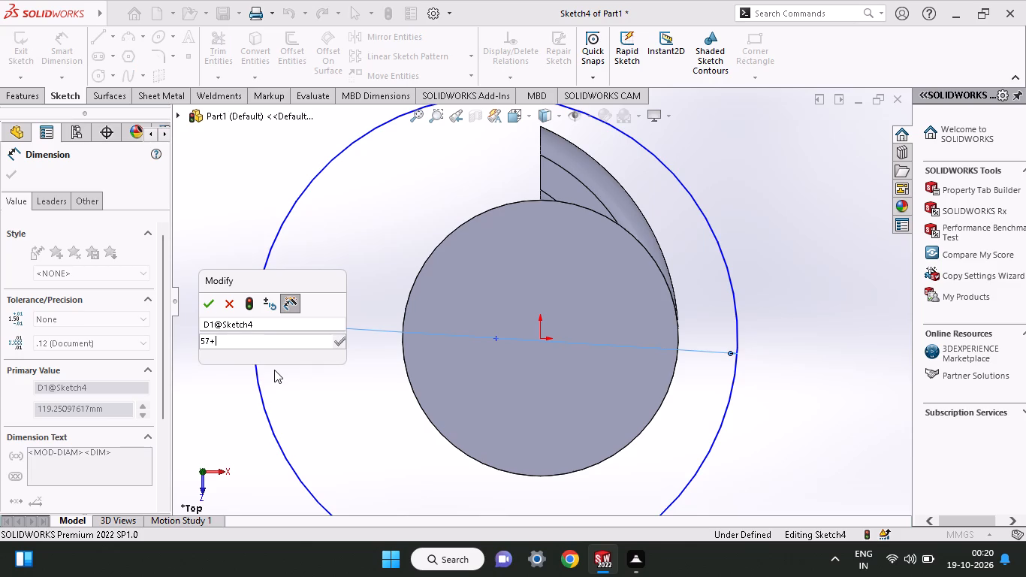
text(57)
key(Return)
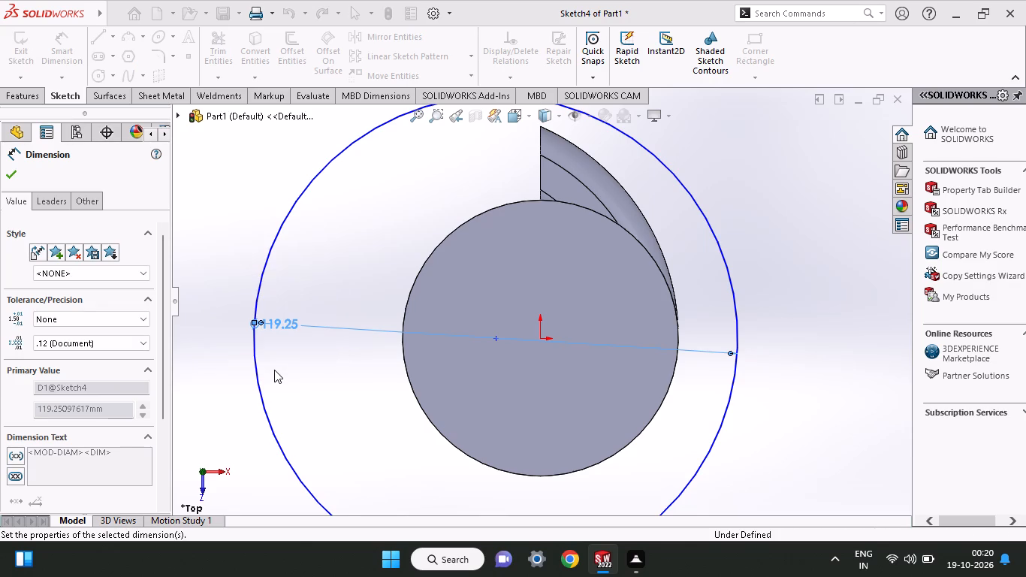
click(17, 168)
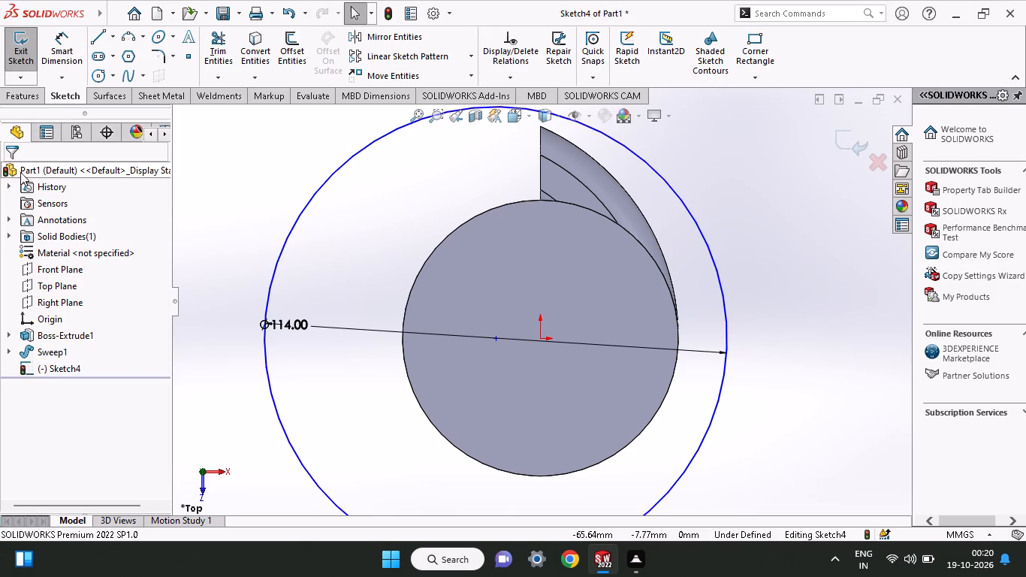
Add a Tangent relation between the 114 mm circle and the cylinder's circular edge.
shift+click(677, 346)
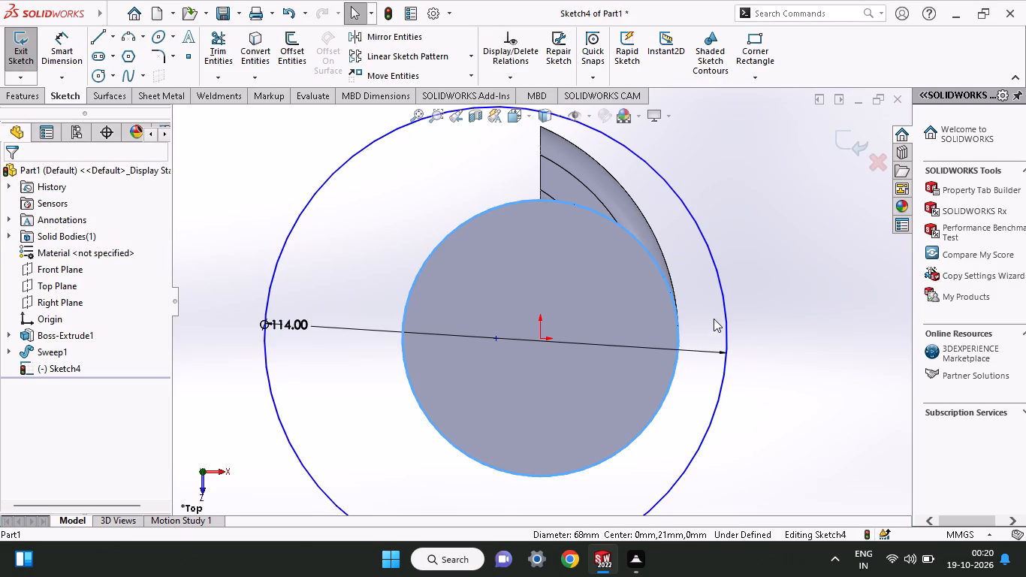
shift+click(726, 304)
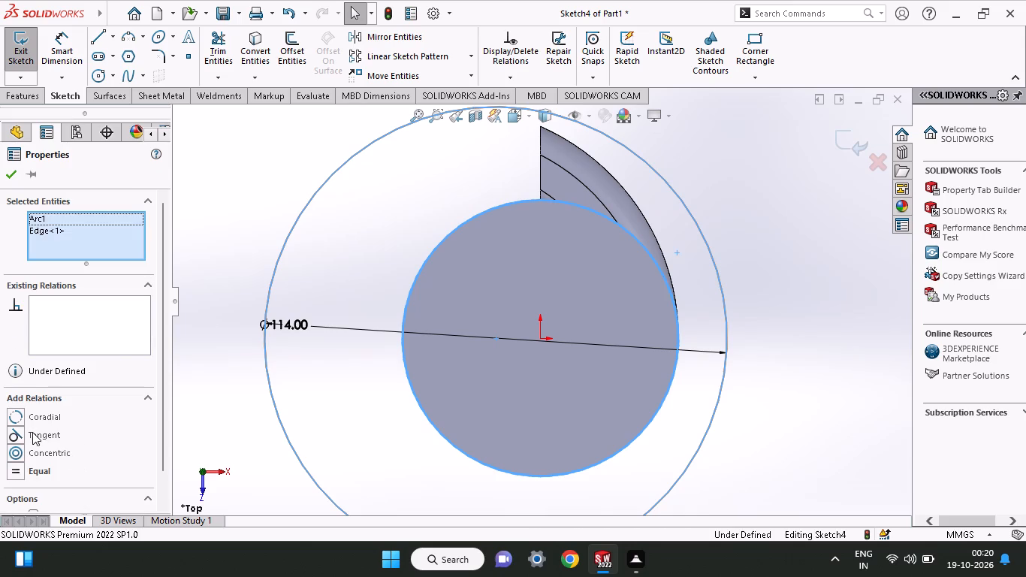
click(32, 432)
click(11, 174)
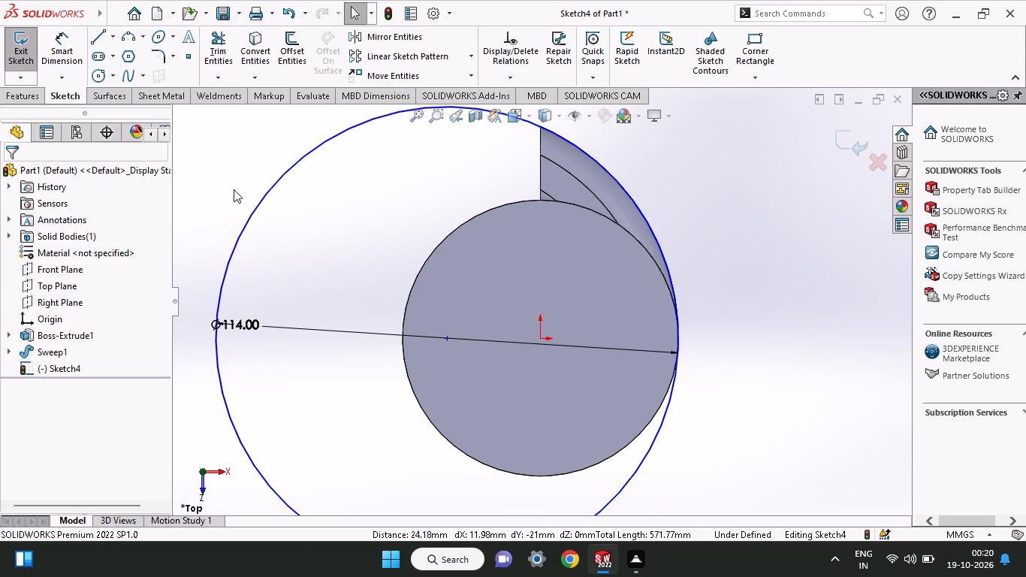
Sketch a vertical line about 34 mm long from the swept boss's outer corner on the circle into the cylinder.
ctrl+scroll(234, 189, up, 3)
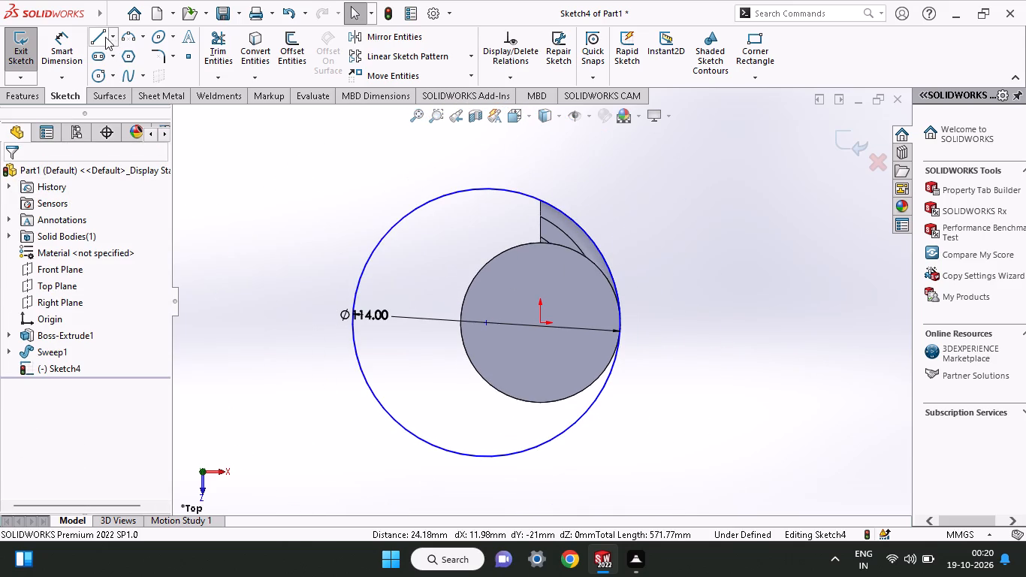
click(105, 37)
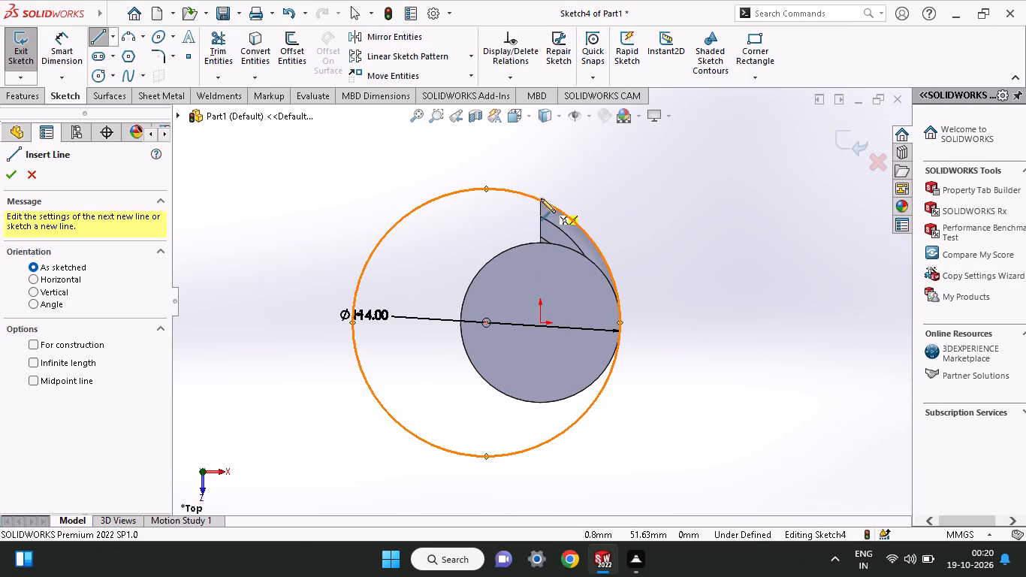
click(540, 198)
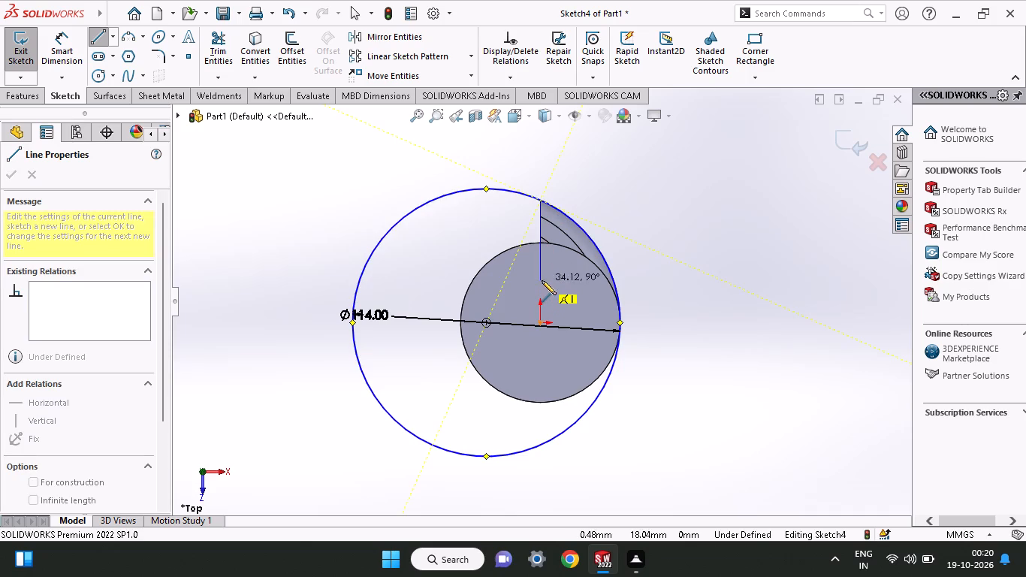
click(542, 280)
right_click(649, 243)
click(665, 256)
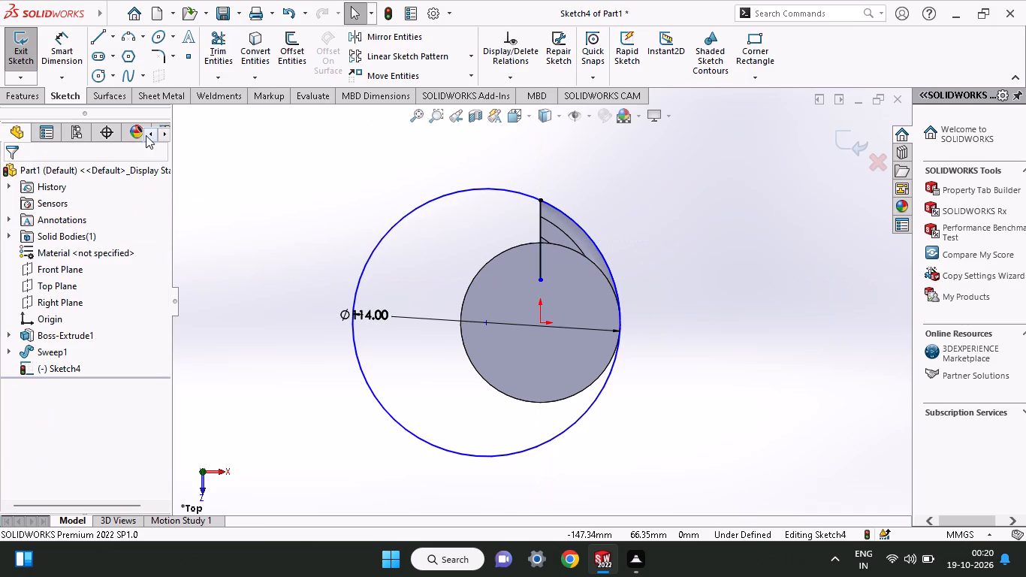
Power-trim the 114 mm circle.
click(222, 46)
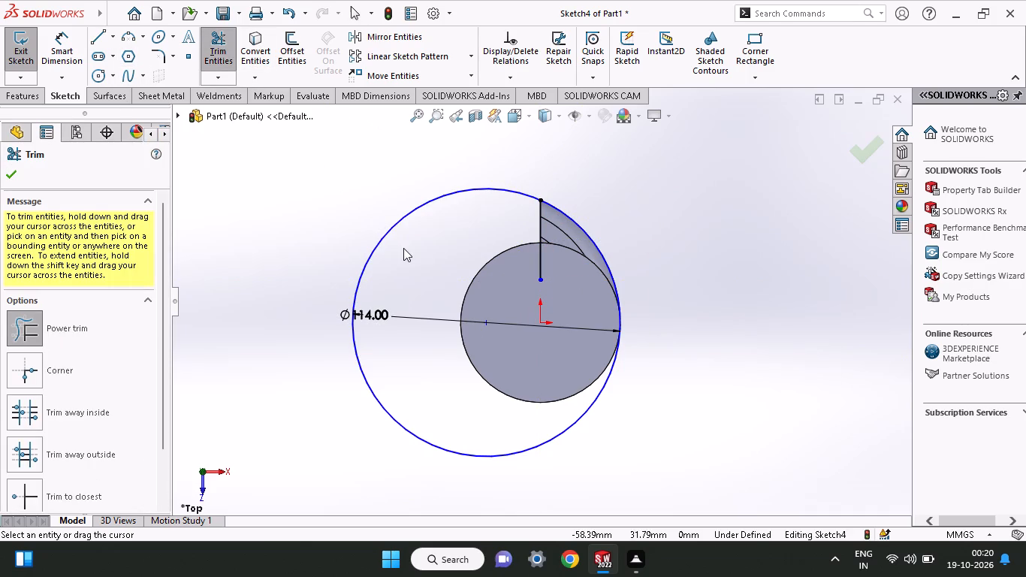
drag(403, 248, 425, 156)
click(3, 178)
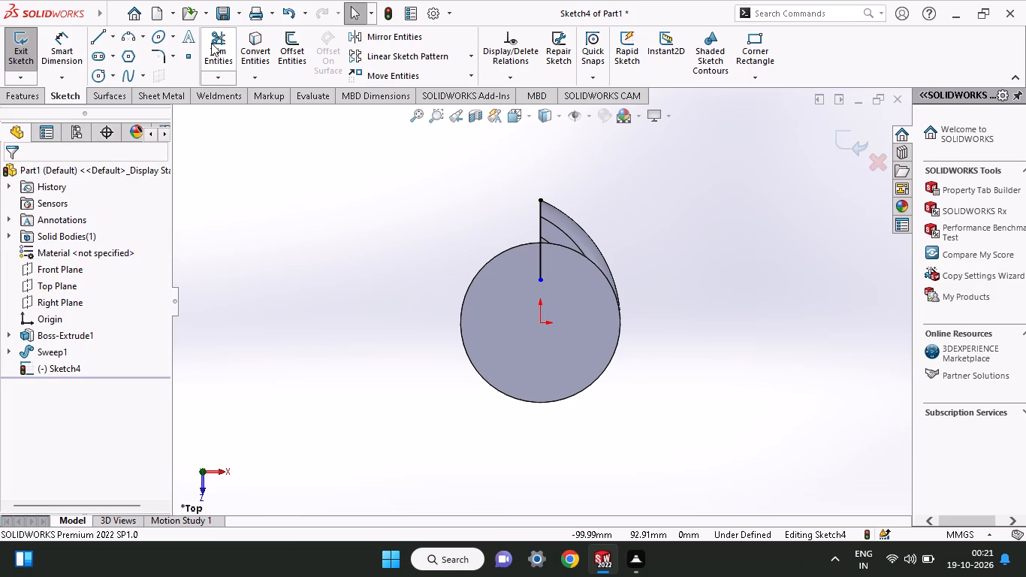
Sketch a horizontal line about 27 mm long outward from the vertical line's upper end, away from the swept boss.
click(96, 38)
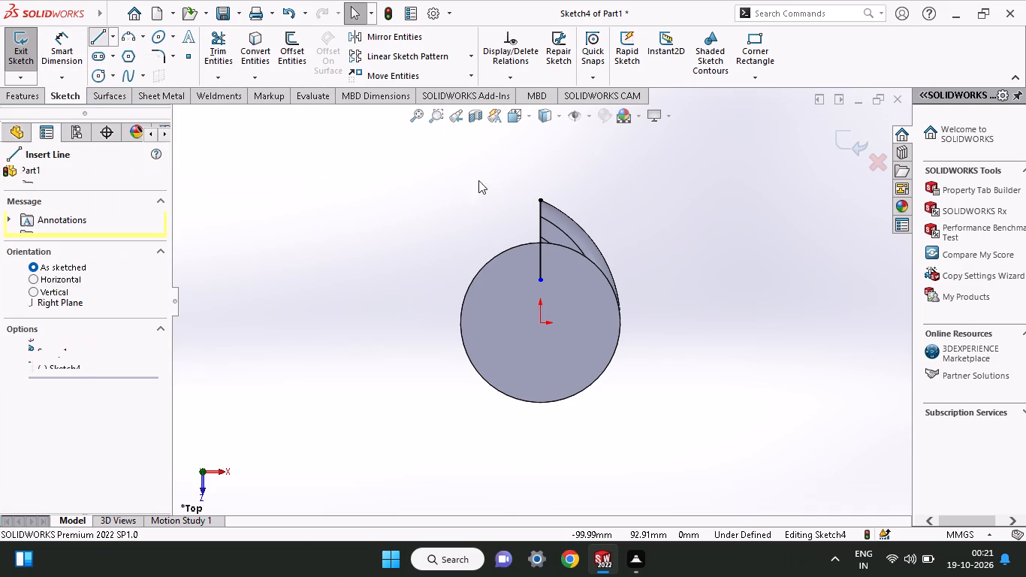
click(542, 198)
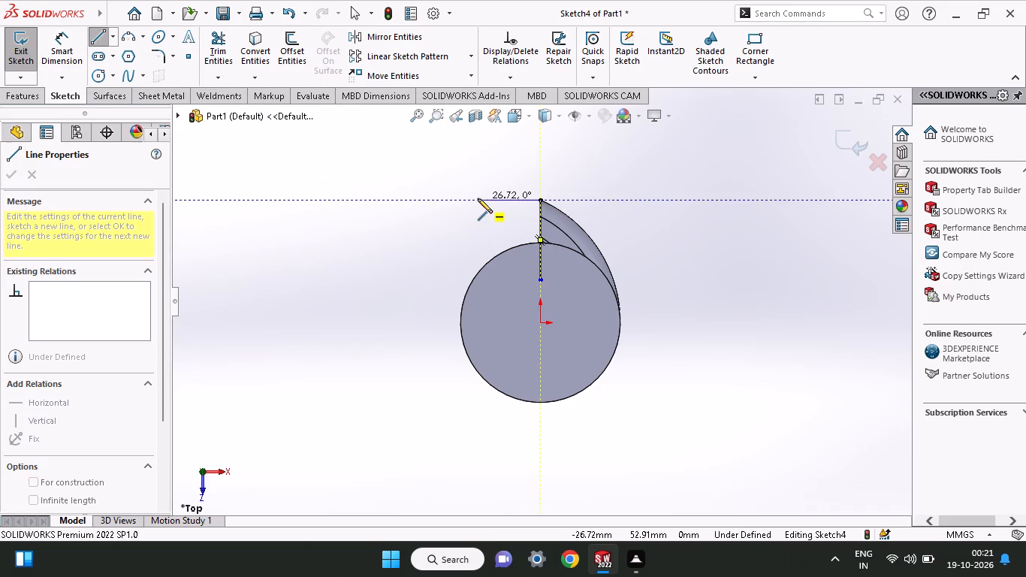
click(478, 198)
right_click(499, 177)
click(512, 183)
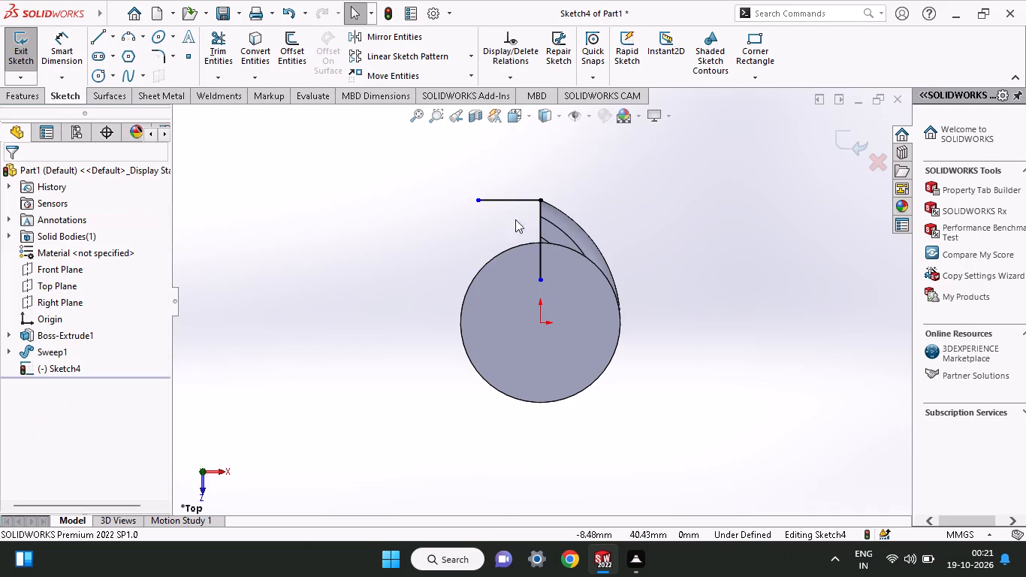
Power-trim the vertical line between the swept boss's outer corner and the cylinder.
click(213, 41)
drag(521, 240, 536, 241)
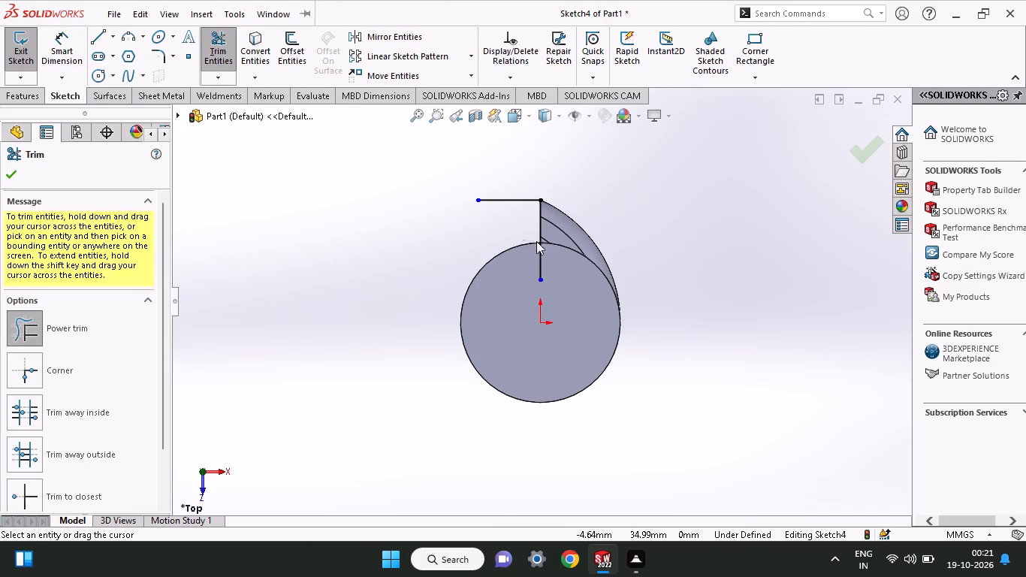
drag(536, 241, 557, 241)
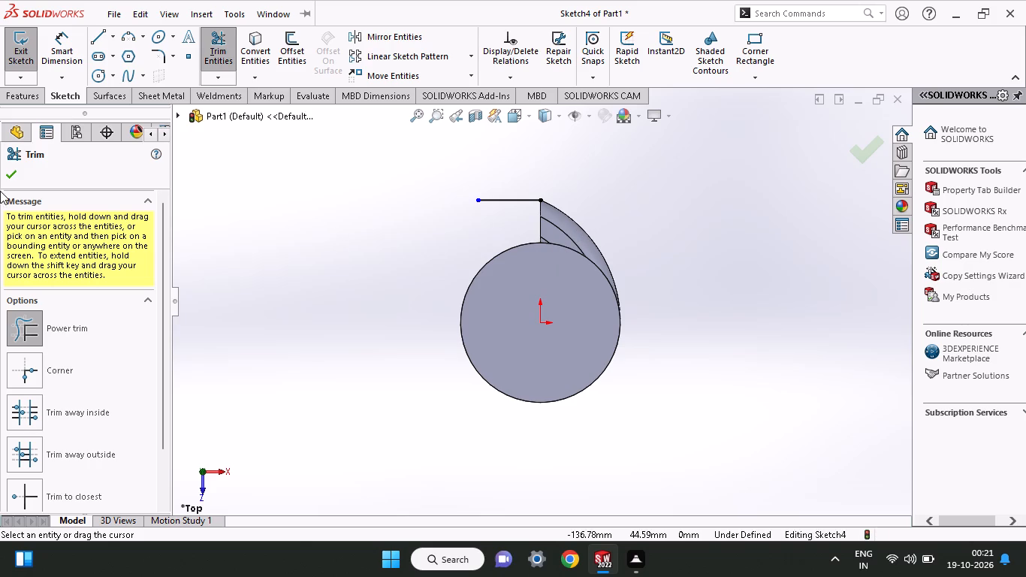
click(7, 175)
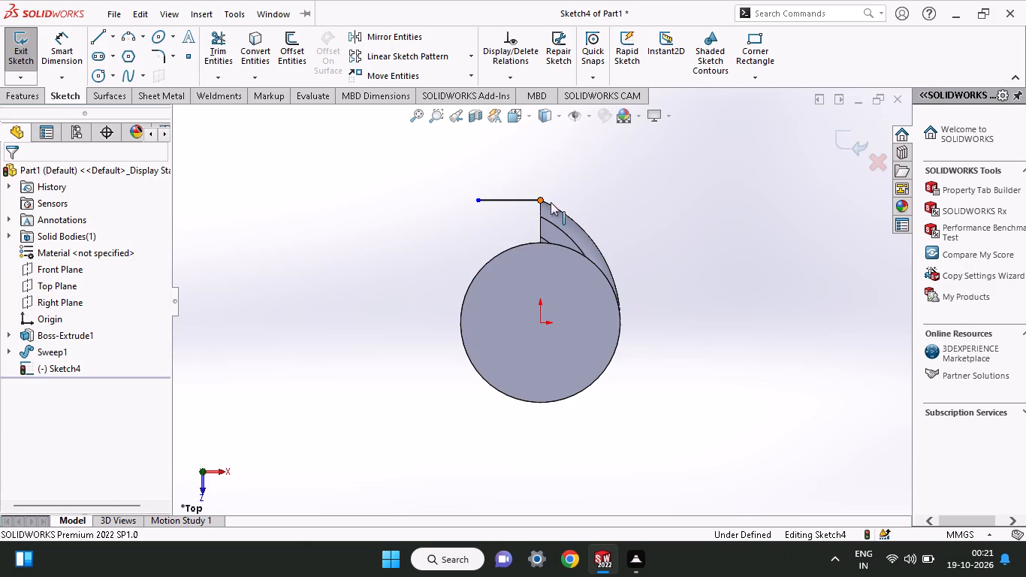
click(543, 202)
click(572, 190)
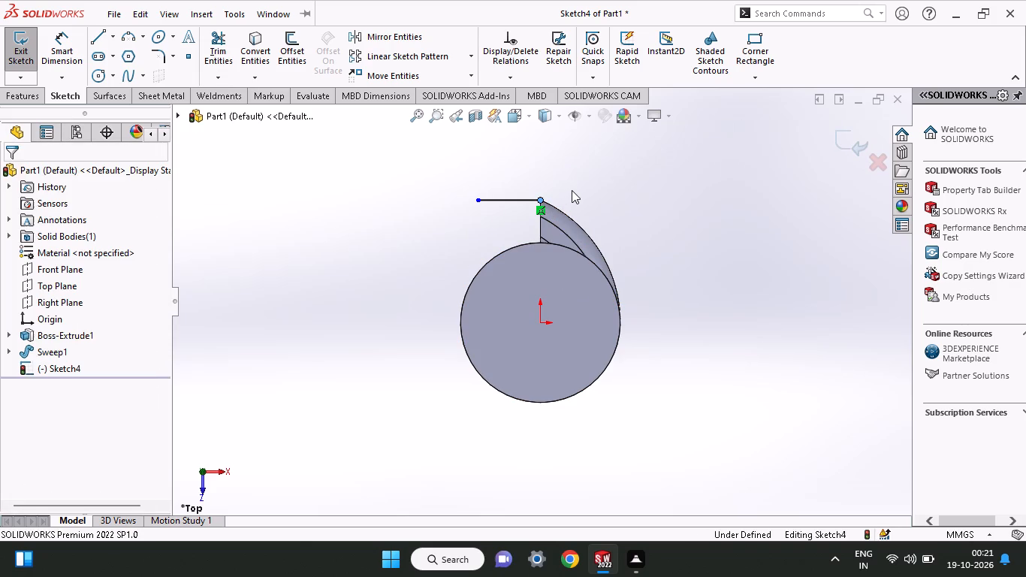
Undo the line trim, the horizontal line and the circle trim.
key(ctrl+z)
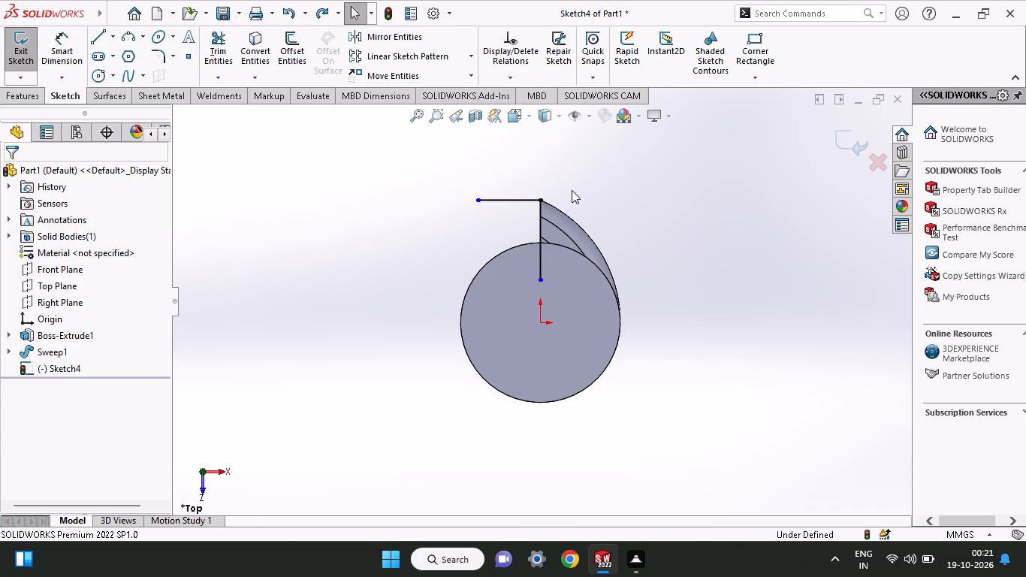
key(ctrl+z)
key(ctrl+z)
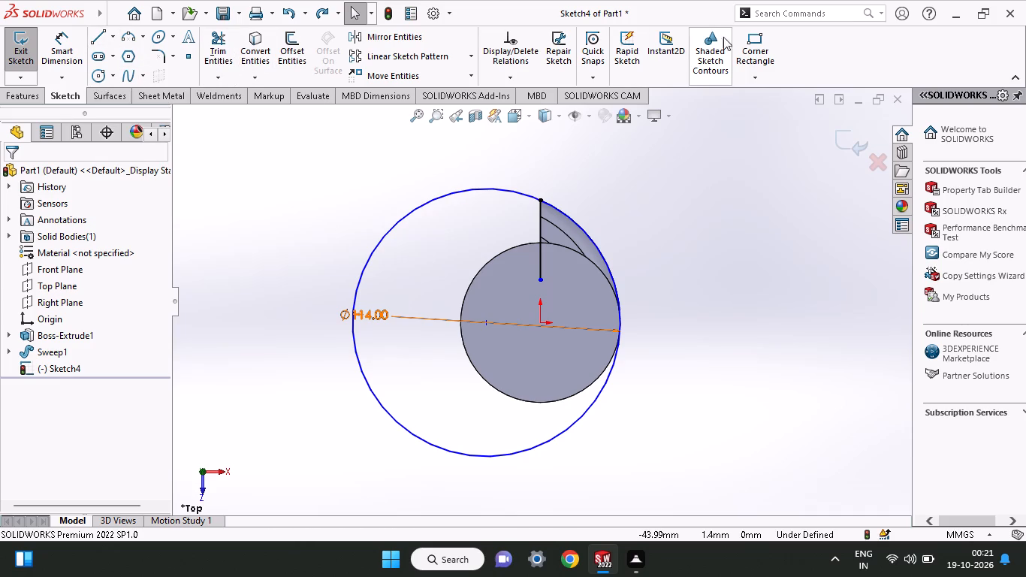
Draw a corner rectangle from the vertical line's lower end to a point above and beyond the circle, enclosing the swept boss's outer curve.
click(743, 46)
click(541, 280)
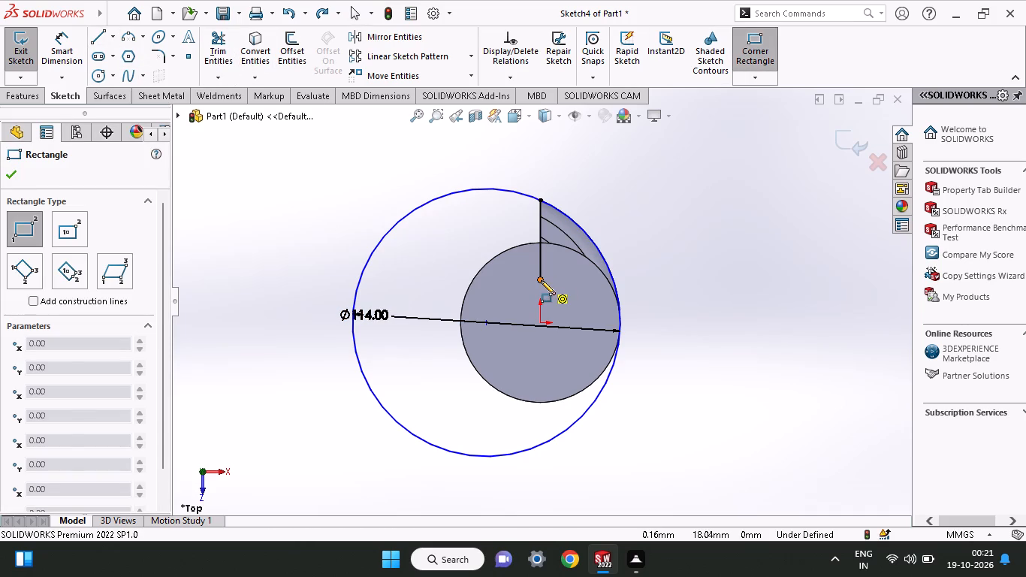
click(662, 170)
right_click(701, 201)
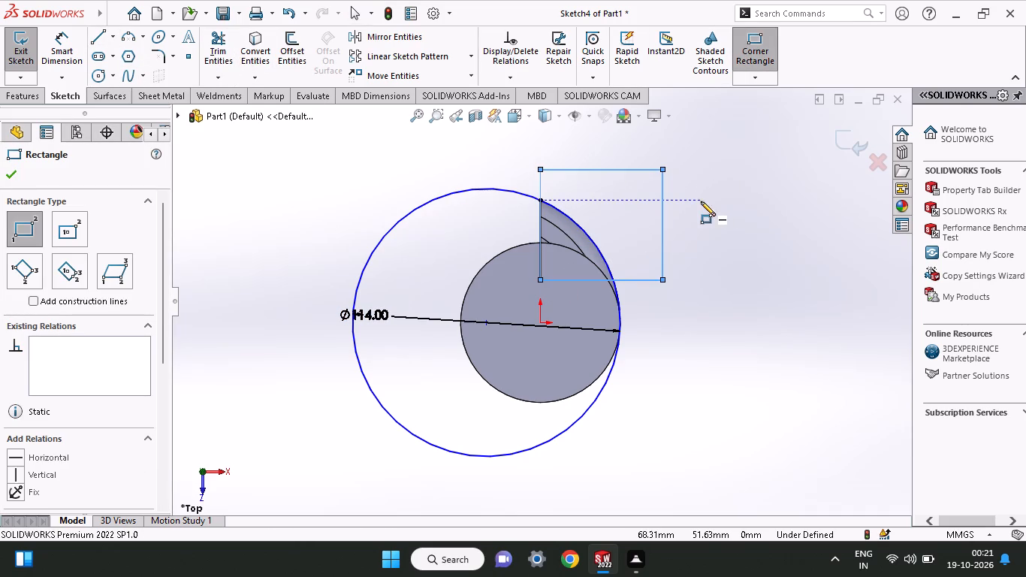
click(708, 209)
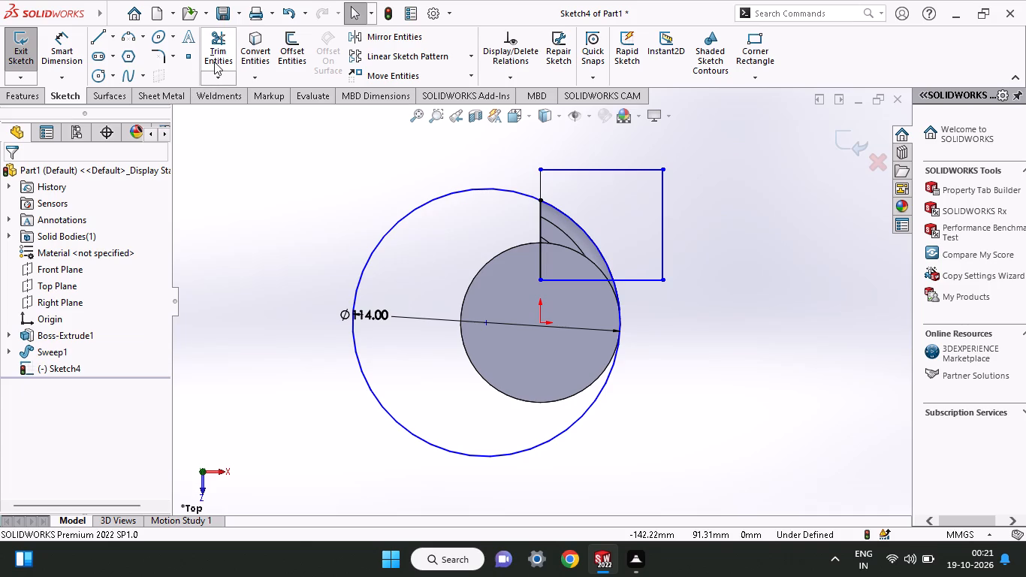
Power-trim the 114 mm circle outside the rectangle, keeping only the arc along the swept boss's outer edge.
click(214, 62)
drag(392, 230, 421, 180)
drag(421, 180, 427, 235)
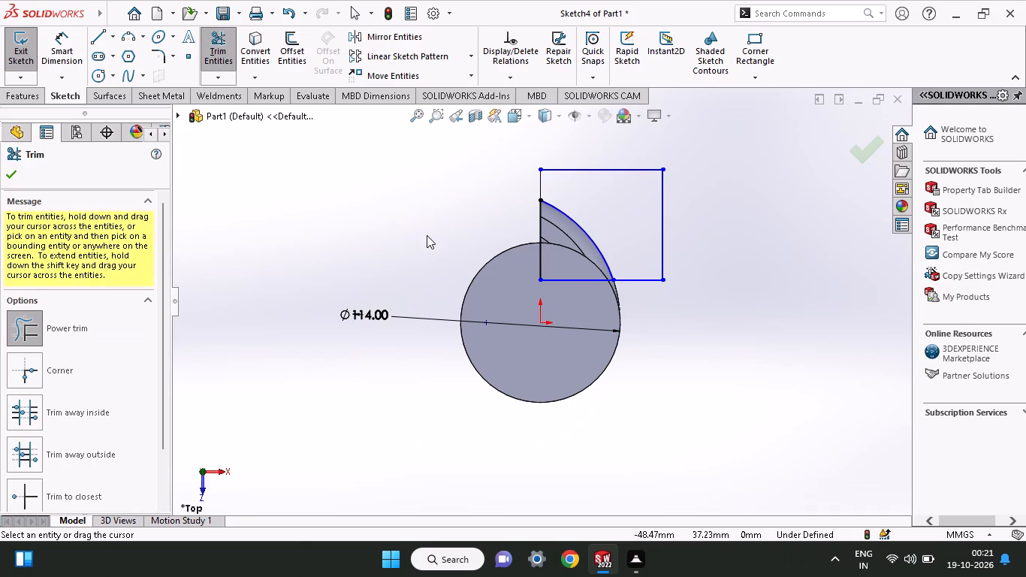
Power-trim away all the rectangle's sides and the vertical line, leaving only the arc along the swept boss.
drag(520, 176, 525, 180)
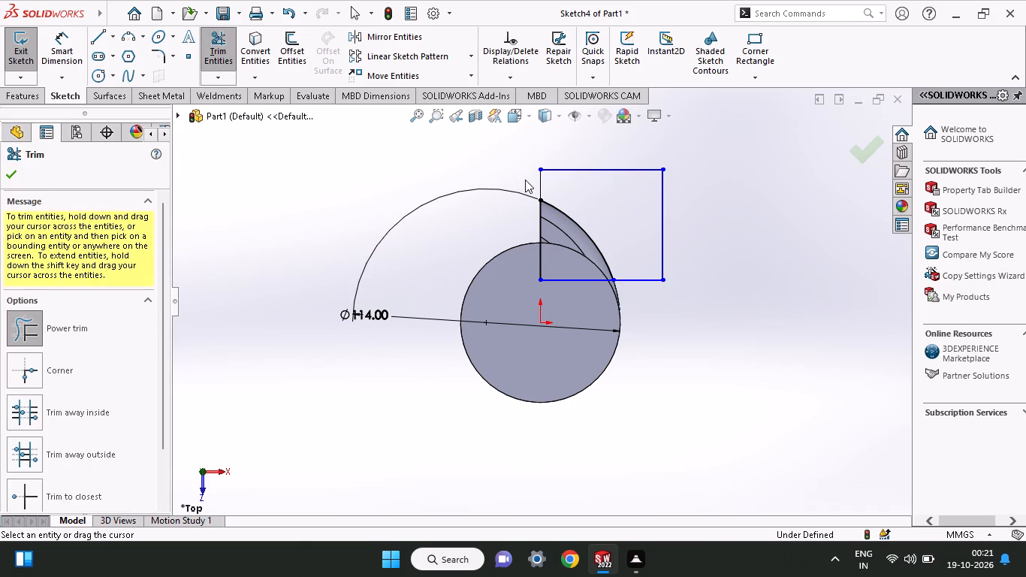
drag(525, 180, 661, 273)
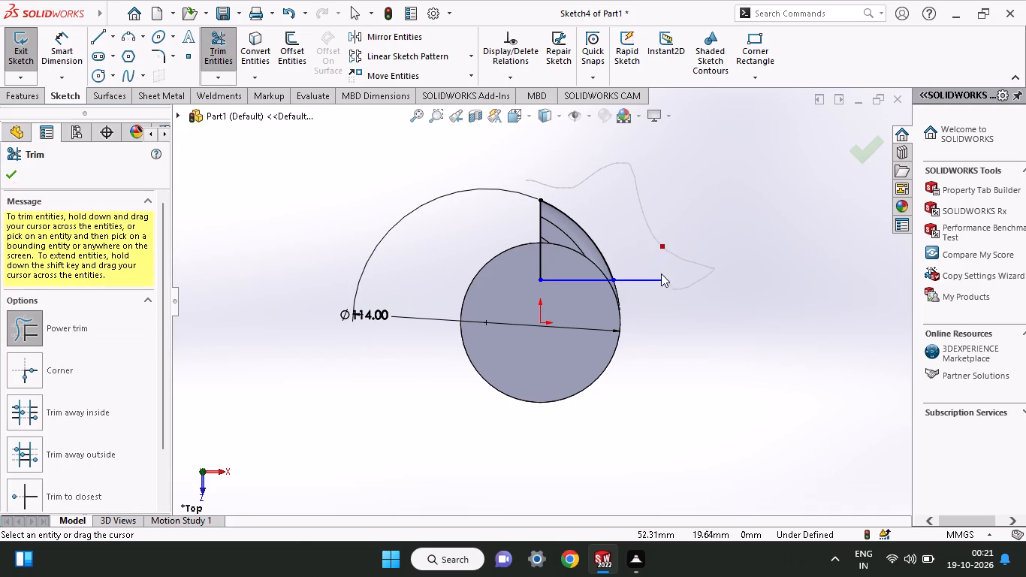
drag(661, 273, 632, 302)
drag(567, 308, 542, 249)
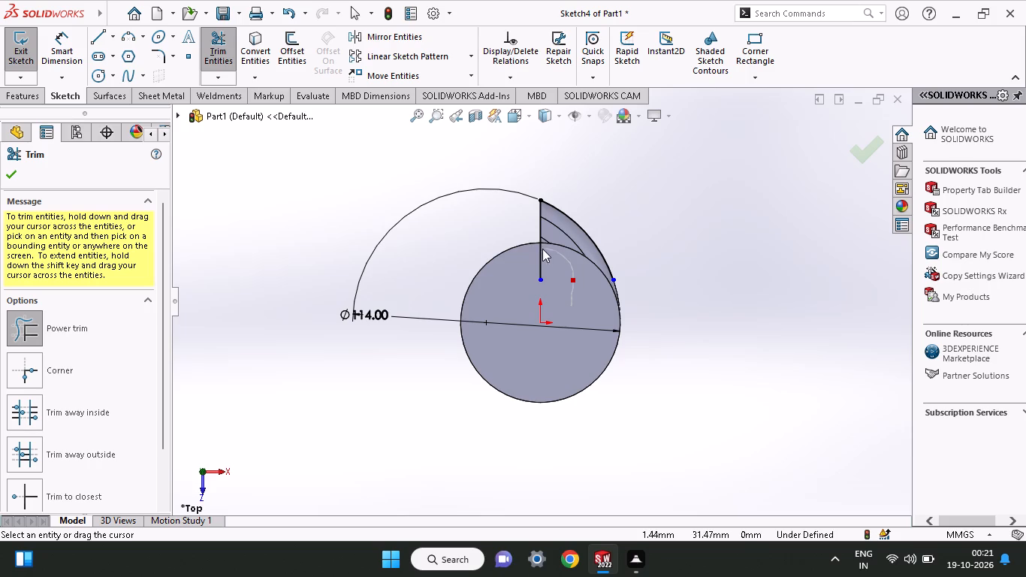
drag(542, 249, 522, 252)
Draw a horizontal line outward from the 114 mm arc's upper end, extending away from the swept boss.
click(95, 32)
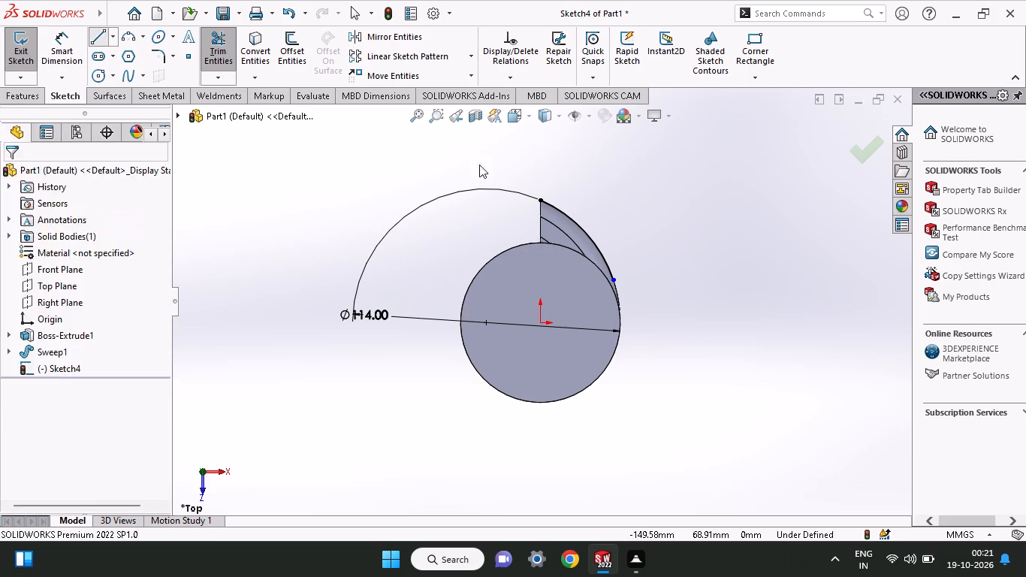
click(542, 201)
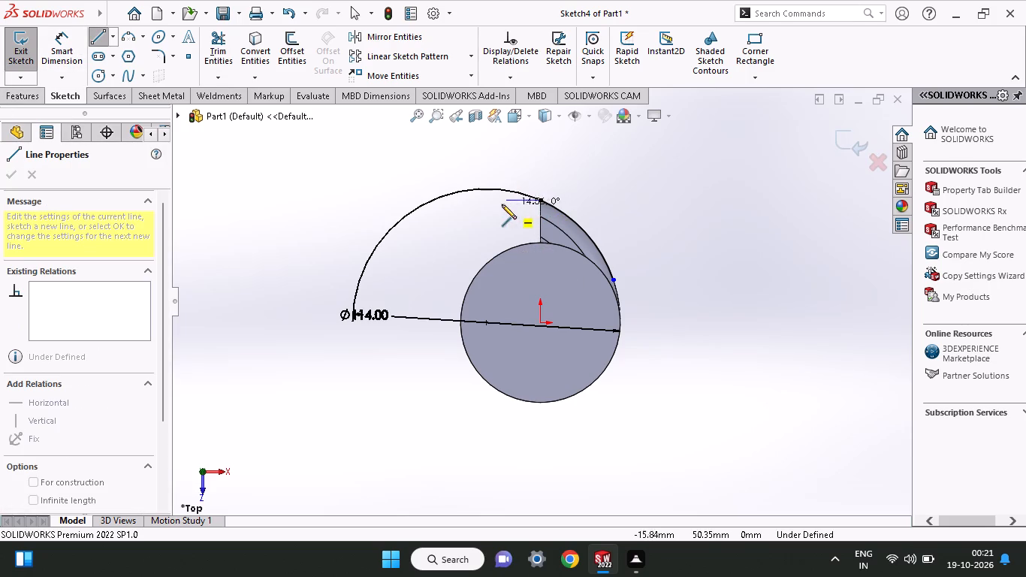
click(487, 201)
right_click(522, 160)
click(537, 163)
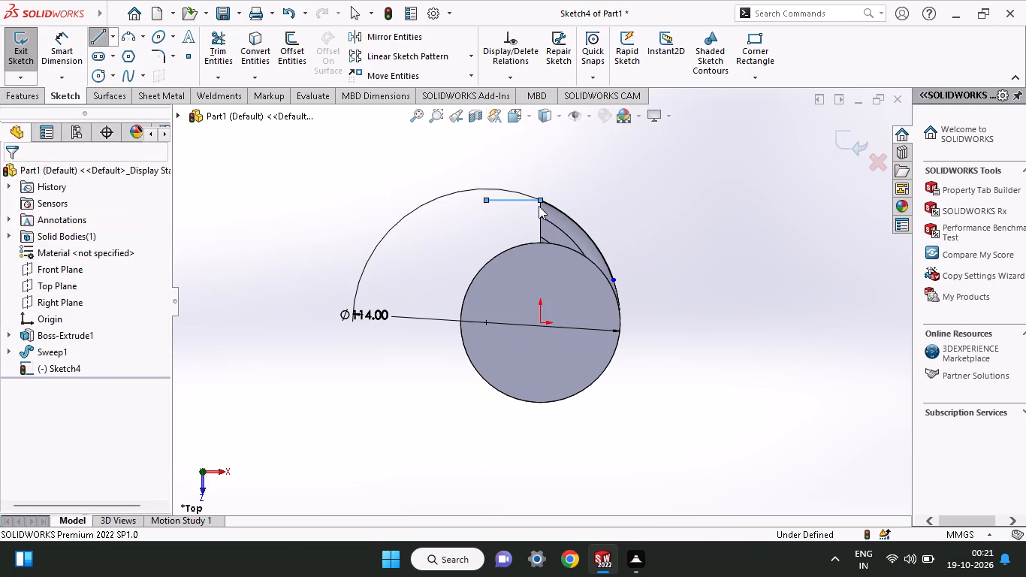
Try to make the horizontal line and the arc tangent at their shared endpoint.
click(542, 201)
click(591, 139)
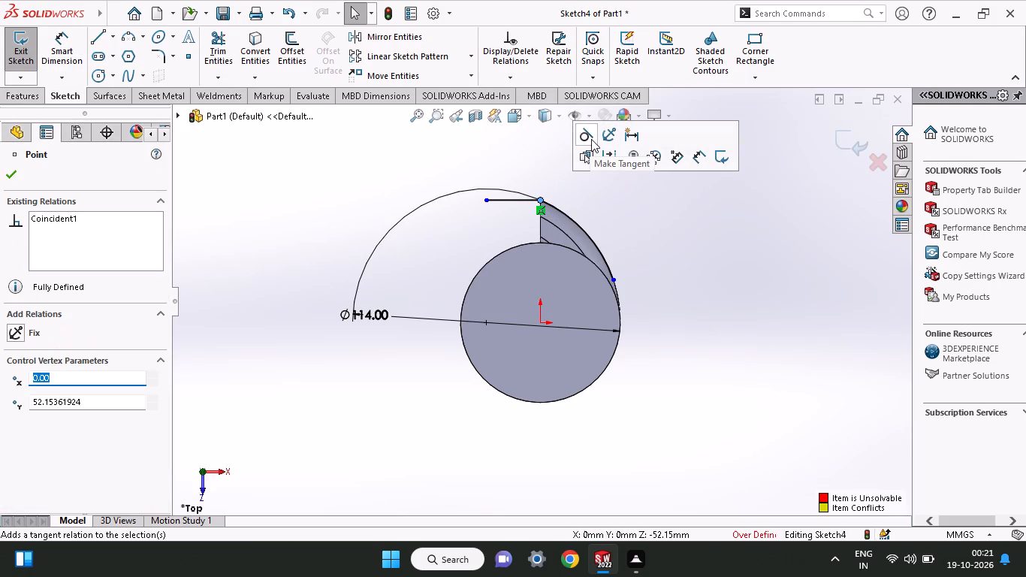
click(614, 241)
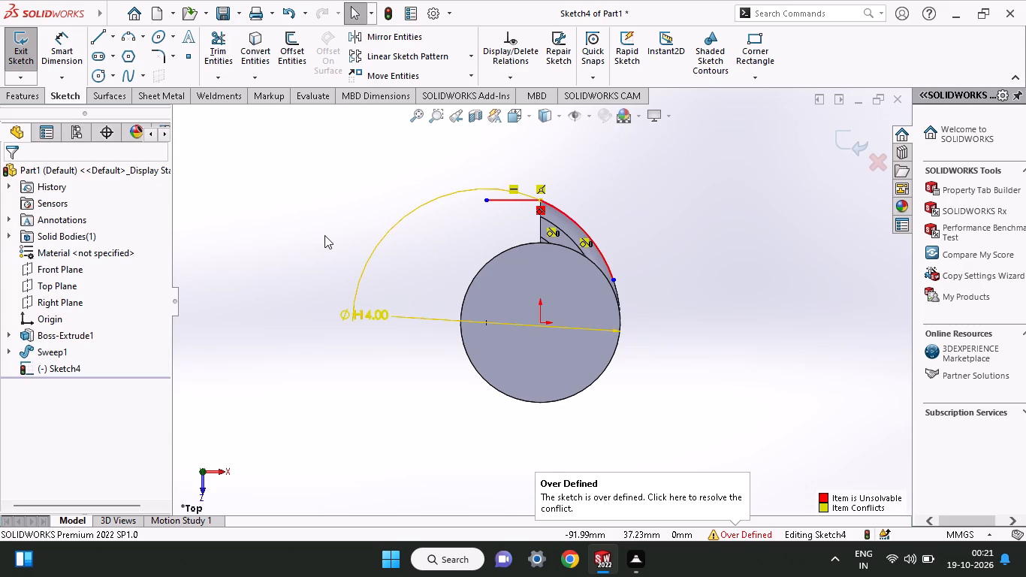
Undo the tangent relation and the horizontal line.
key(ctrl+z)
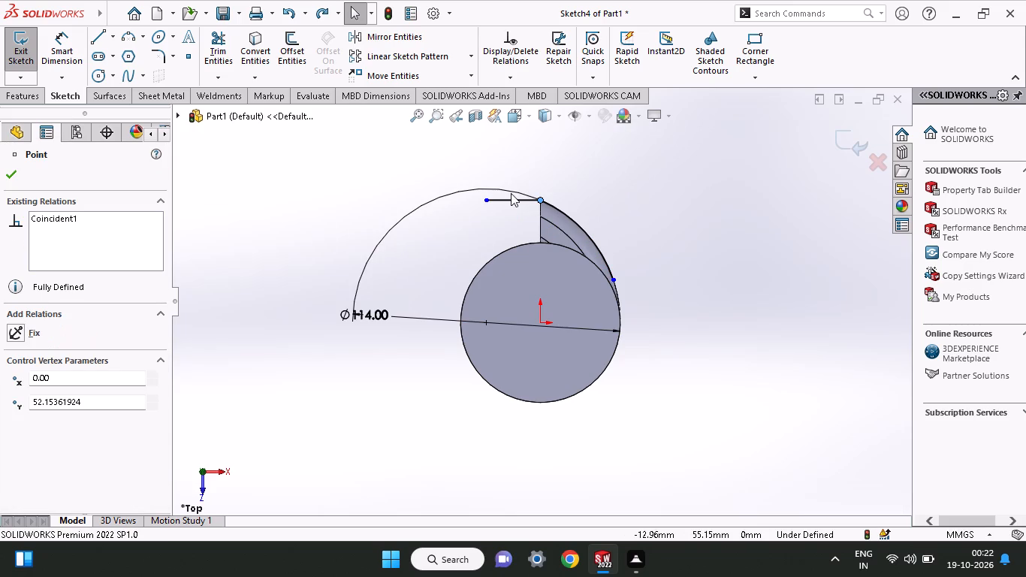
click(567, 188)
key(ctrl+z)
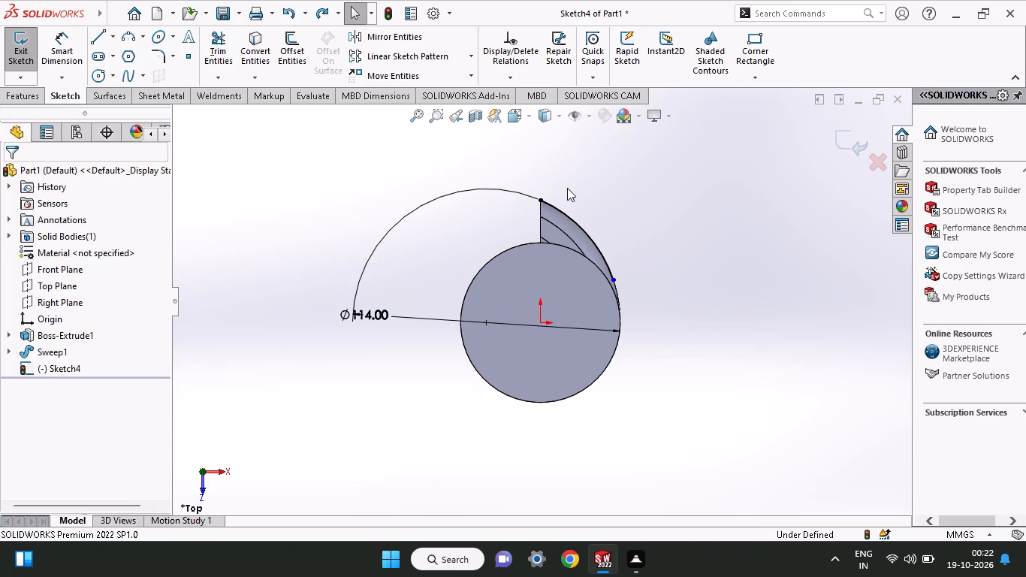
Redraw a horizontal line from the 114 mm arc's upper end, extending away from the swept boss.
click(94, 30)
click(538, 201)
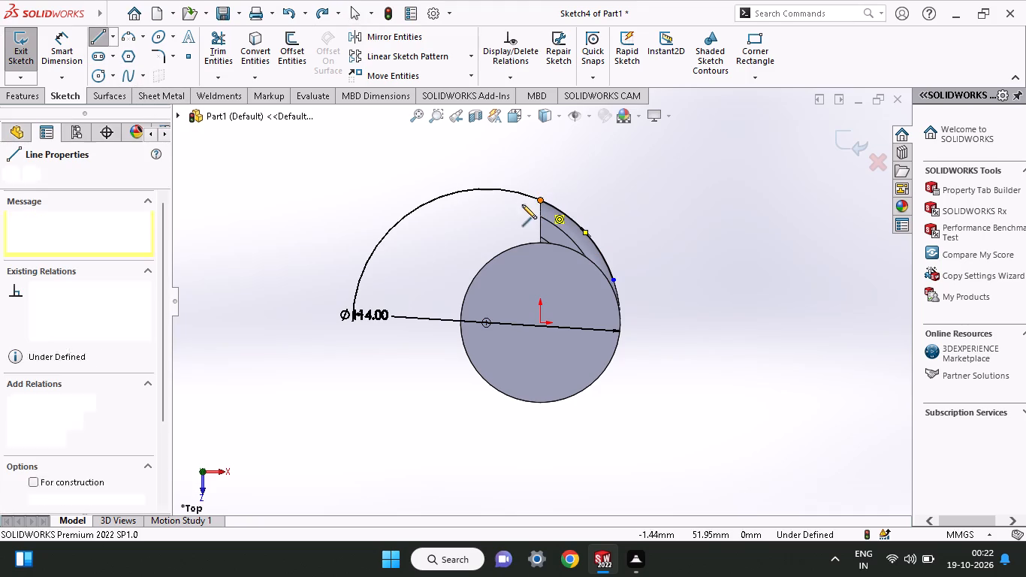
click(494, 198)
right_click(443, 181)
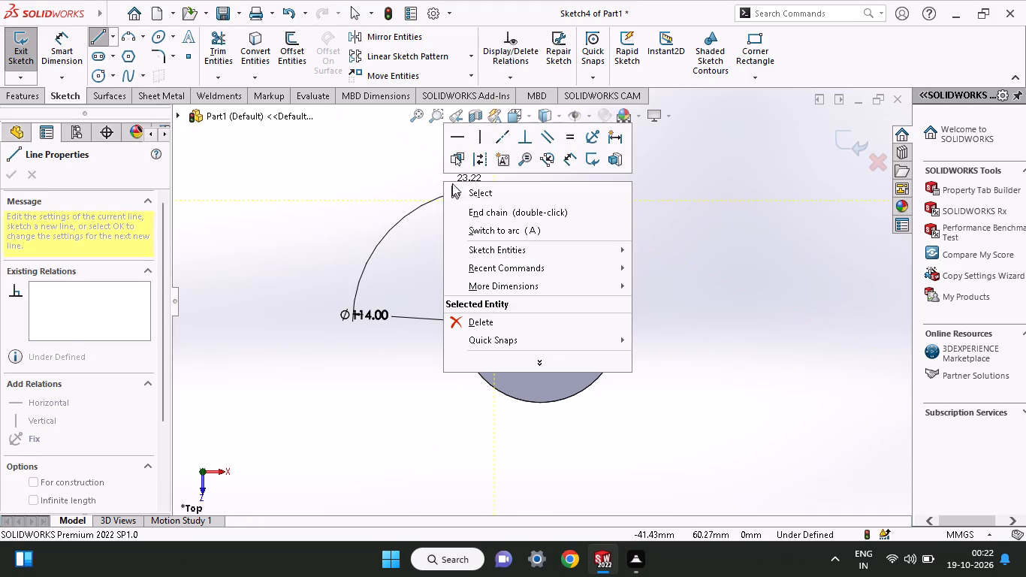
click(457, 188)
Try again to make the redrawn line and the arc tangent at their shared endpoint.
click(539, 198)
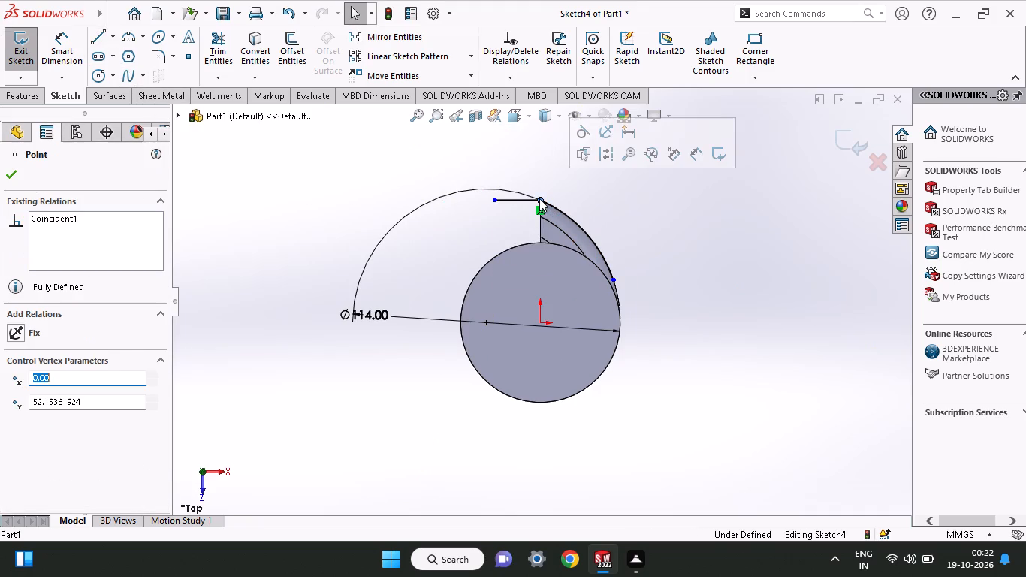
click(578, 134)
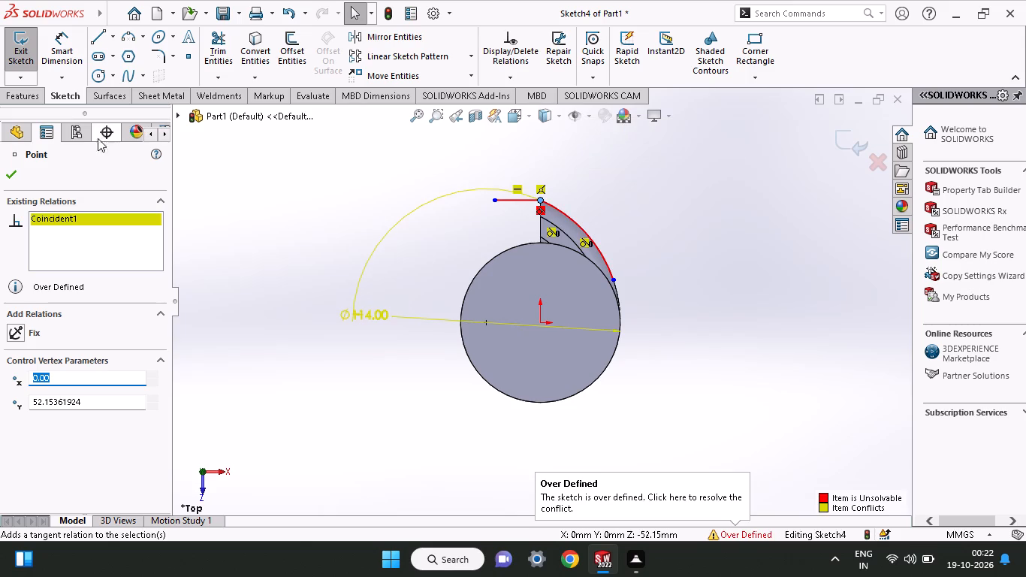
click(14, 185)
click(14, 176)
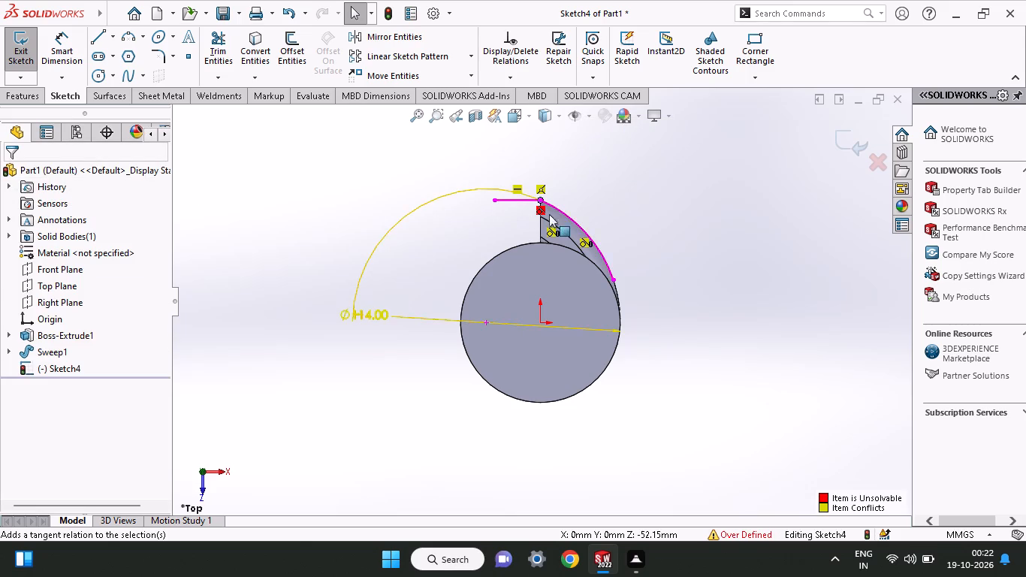
Delete the 114 mm arc with its associated dimension and the horizontal line, clearing the sketch.
click(557, 211)
right_click(590, 197)
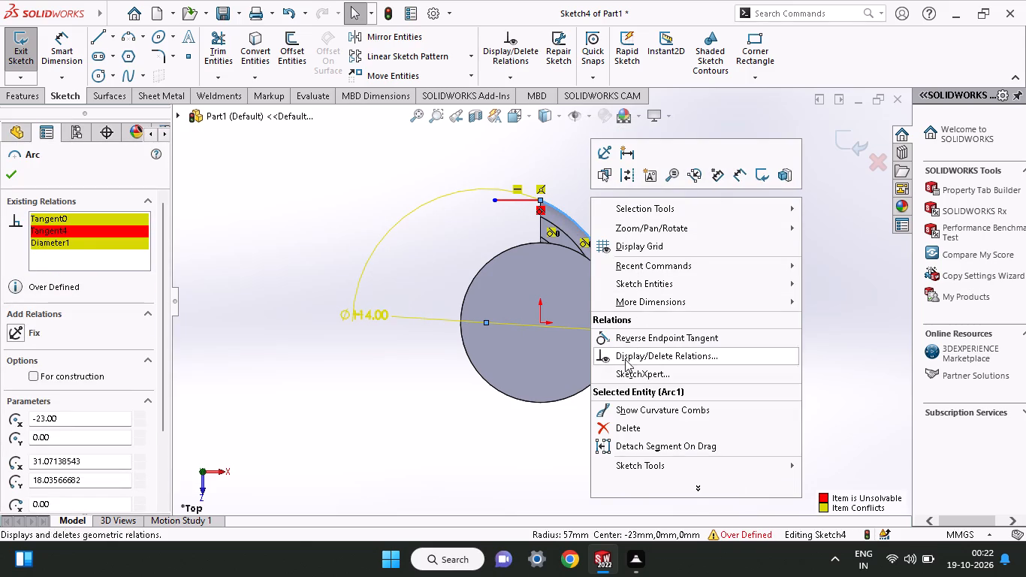
drag(614, 440, 617, 430)
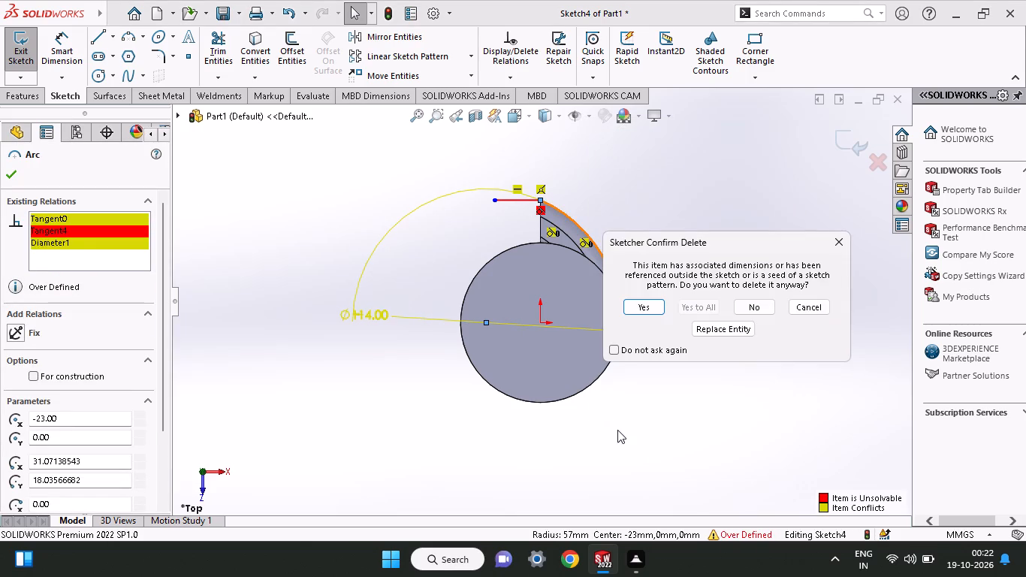
click(635, 313)
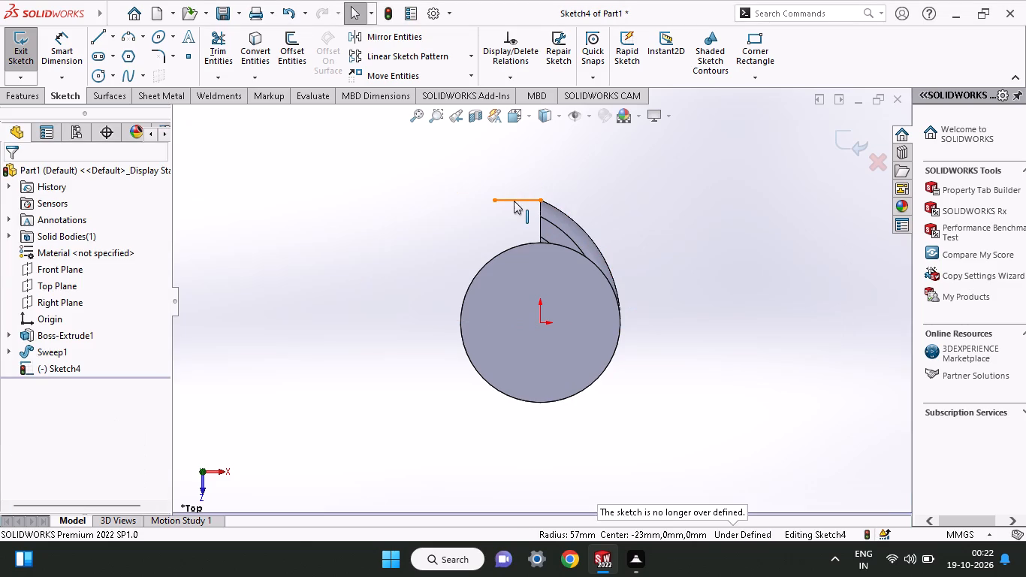
click(514, 201)
right_click(514, 201)
click(576, 408)
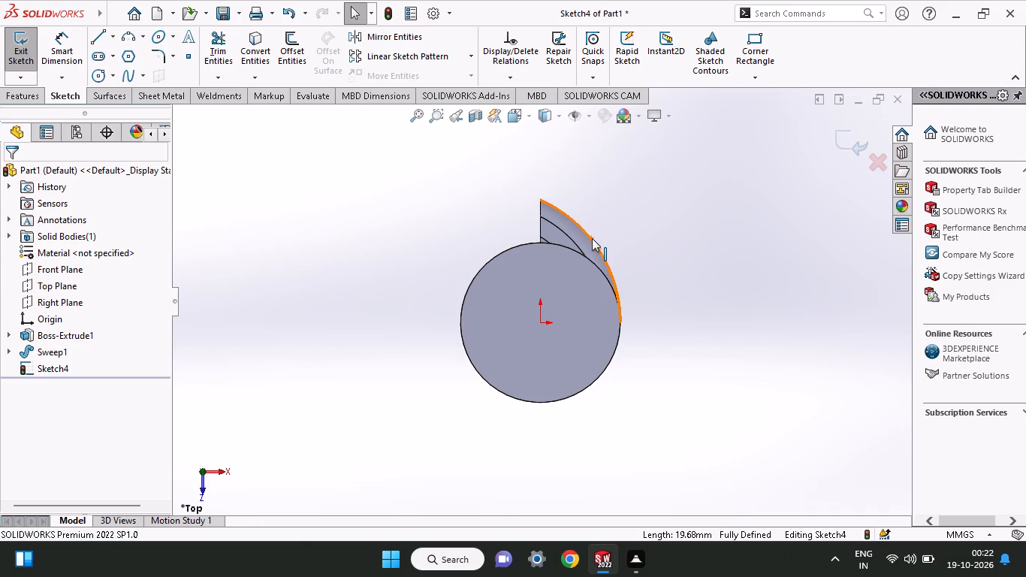
Draw a circle about 148 mm in diameter around the cylinder, centred level with the origin and about 16 mm to its left.
click(101, 71)
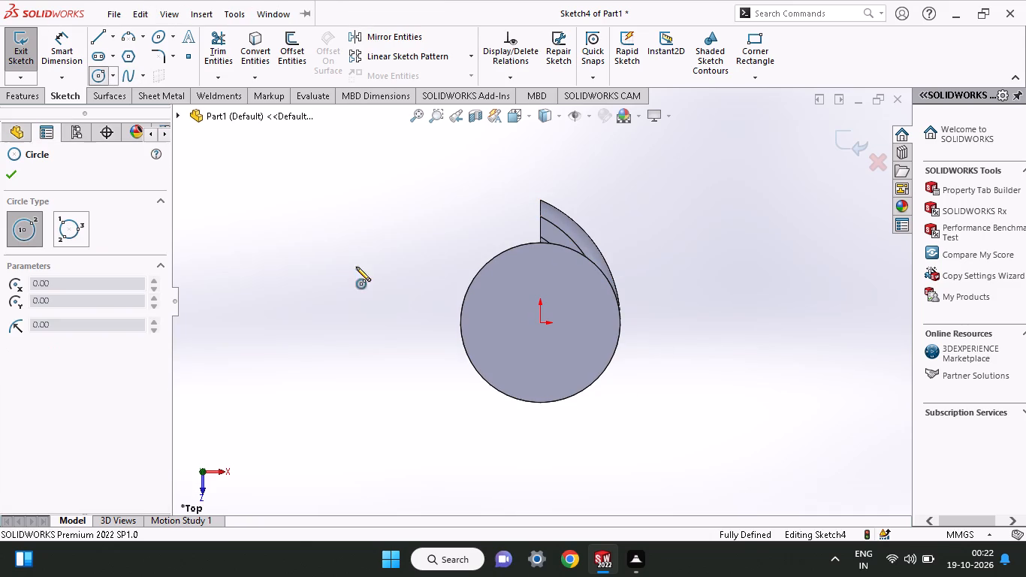
click(502, 324)
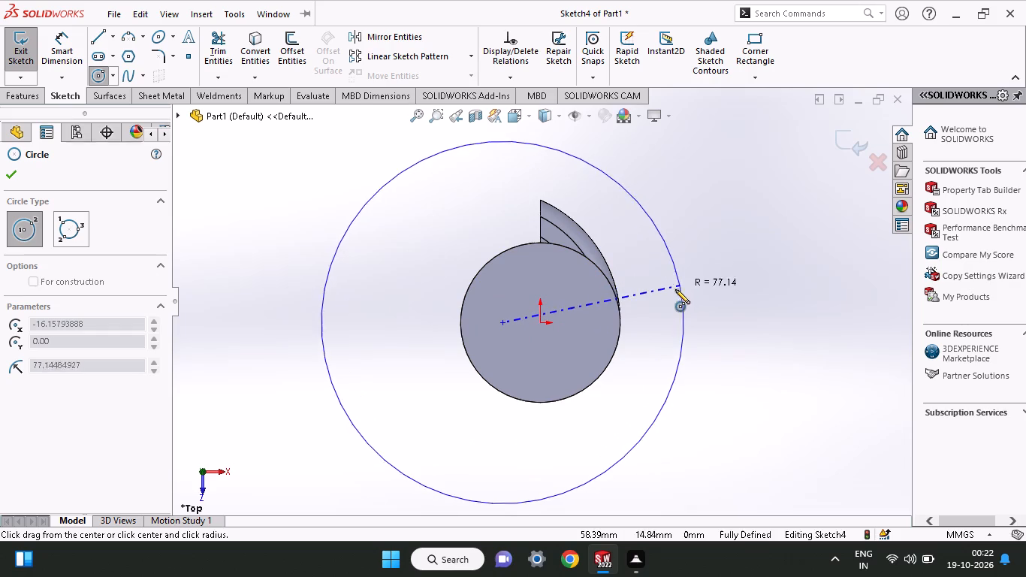
click(673, 290)
Dimension the new circle's diameter, entering it as the sum 57+57 for 114 mm.
click(46, 53)
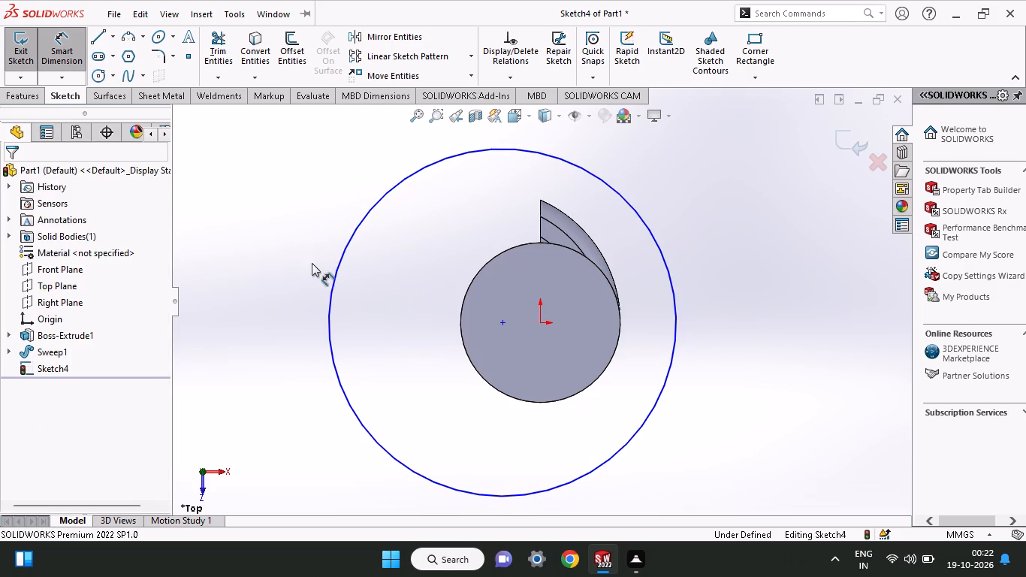
click(331, 276)
click(376, 313)
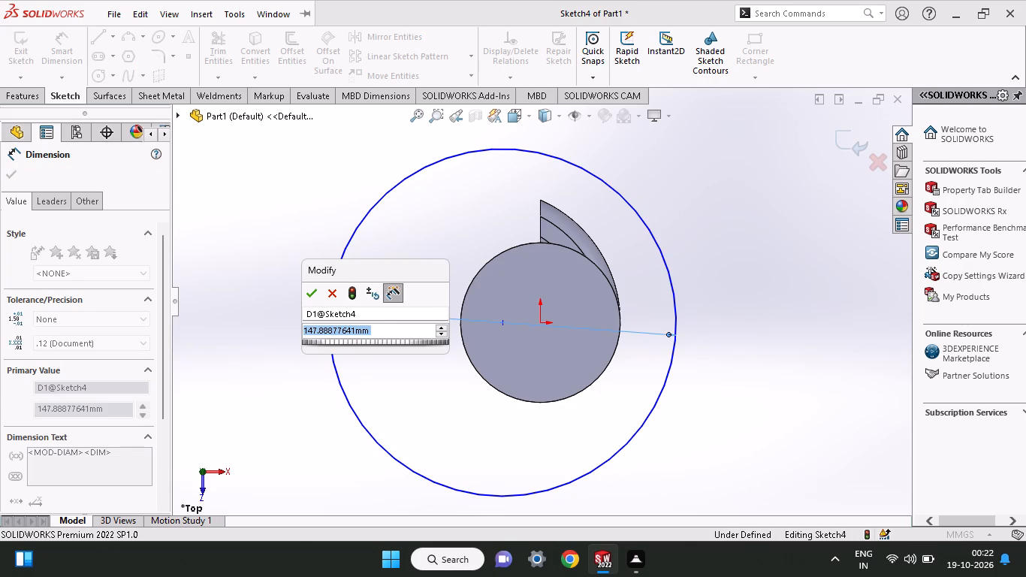
key(5)
key(7)
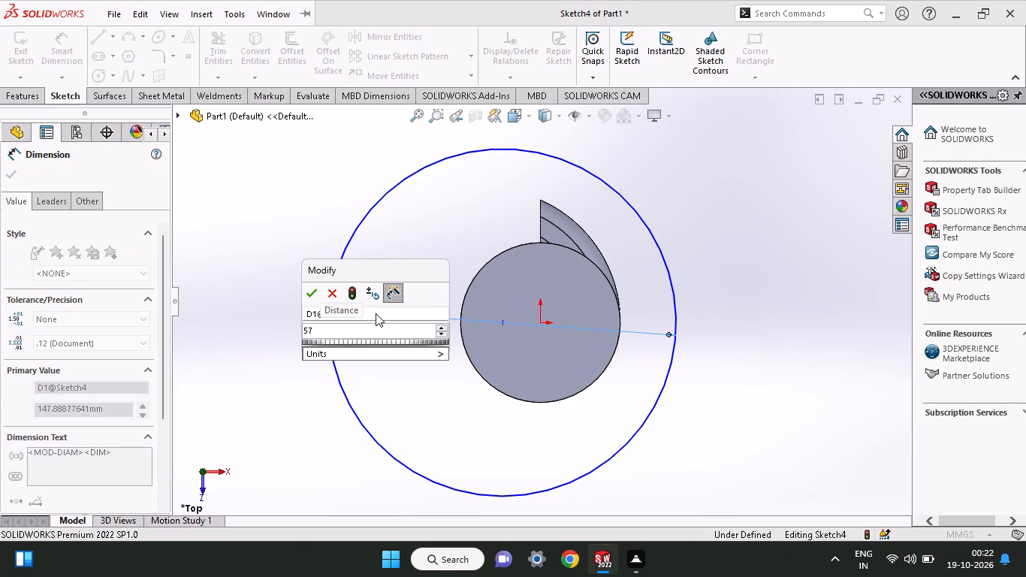
key(shift+plus)
text(75)
key(BackSpace)
key(BackSpace)
text(57)
key(Return)
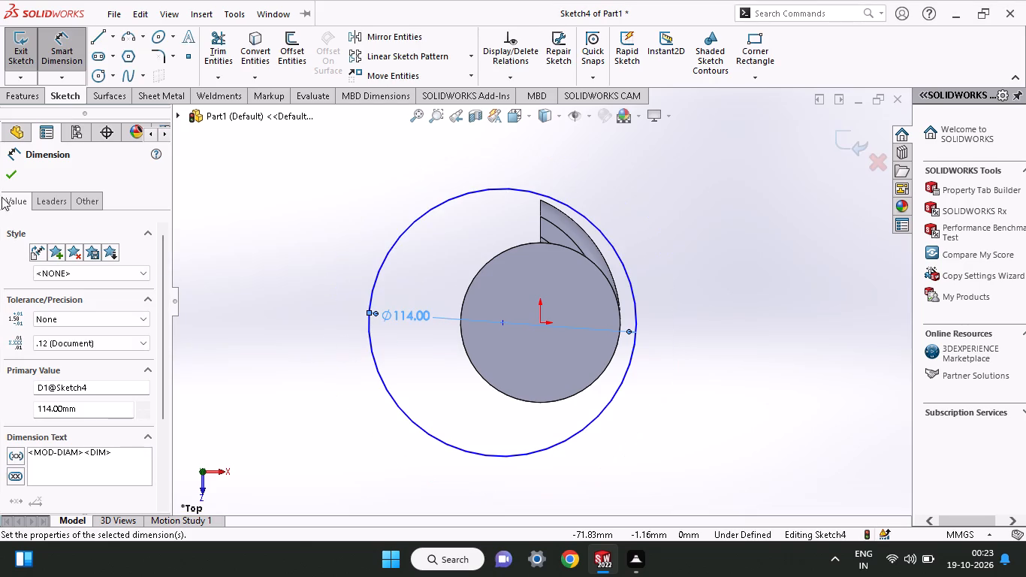
click(11, 179)
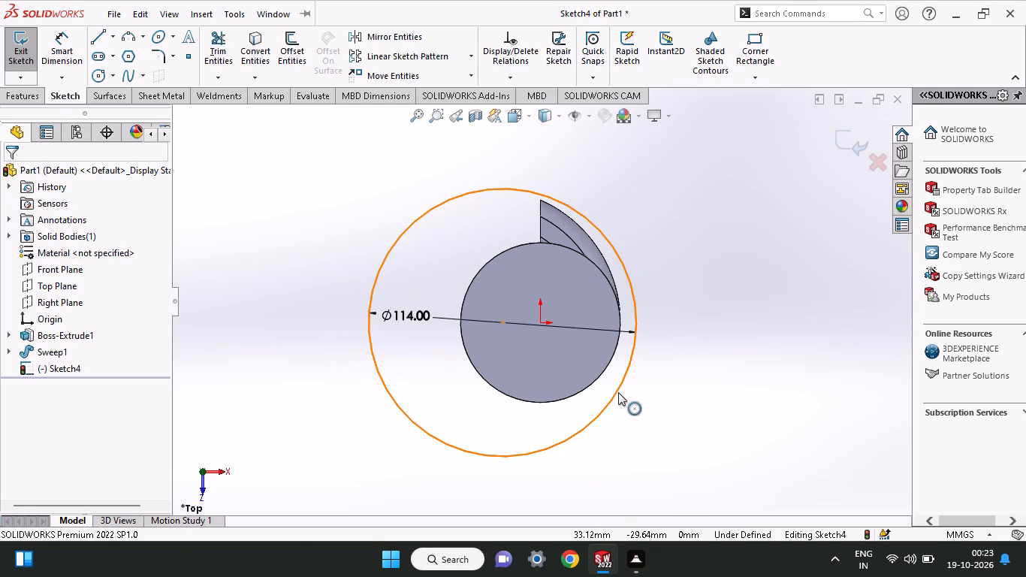
Add a tangent relation between the 114 mm circle and the cylinder's circular edge.
shift+click(618, 392)
shift+click(599, 378)
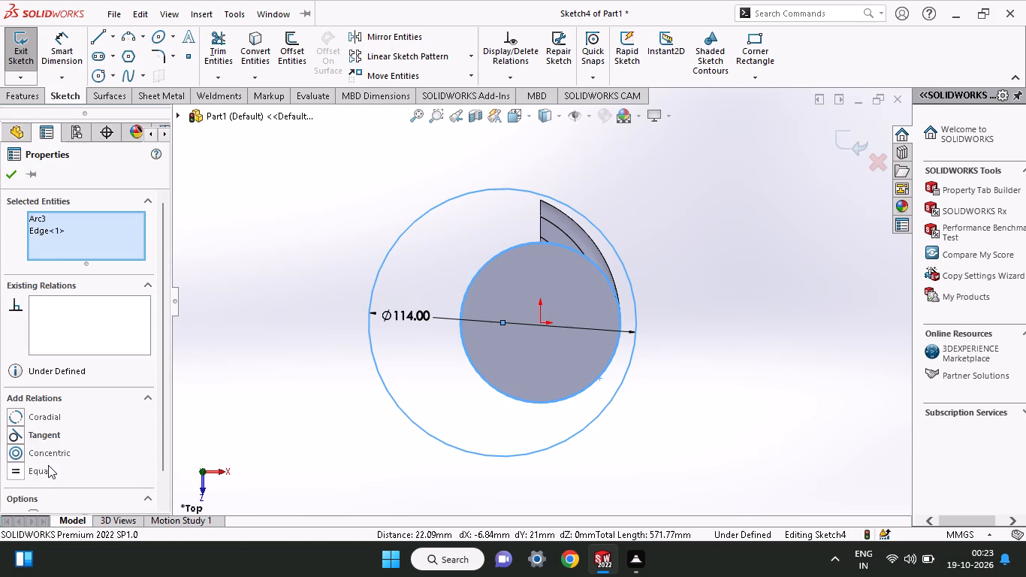
click(44, 432)
click(6, 180)
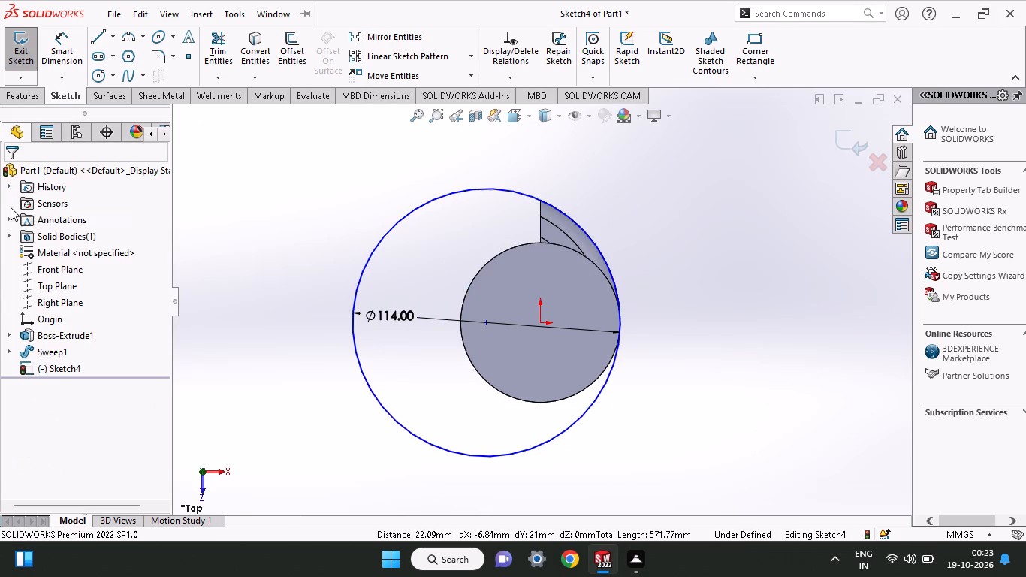
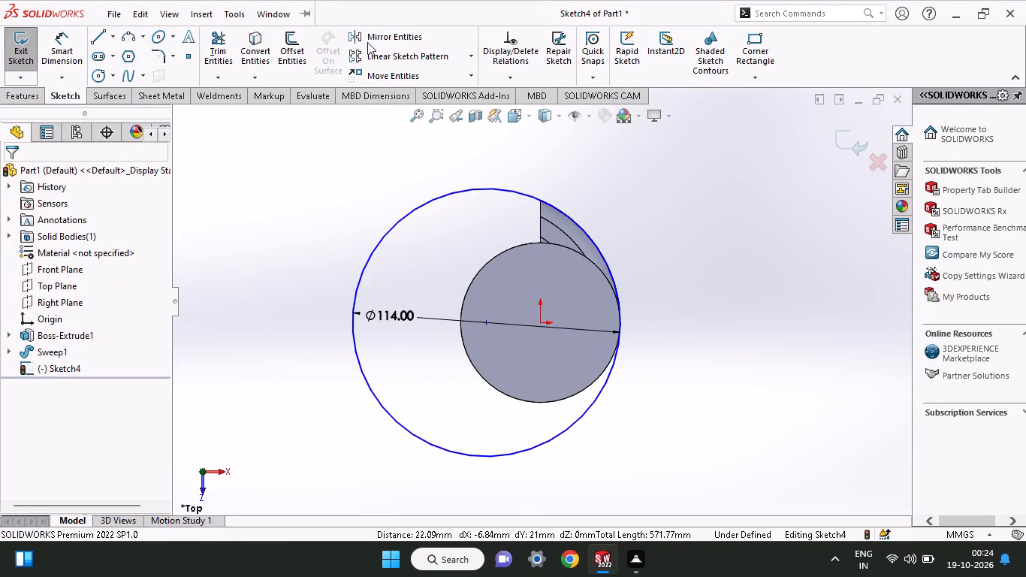
Draw a corner rectangle from the origin up and to the right, about 47 mm wide and 70 mm tall.
click(760, 58)
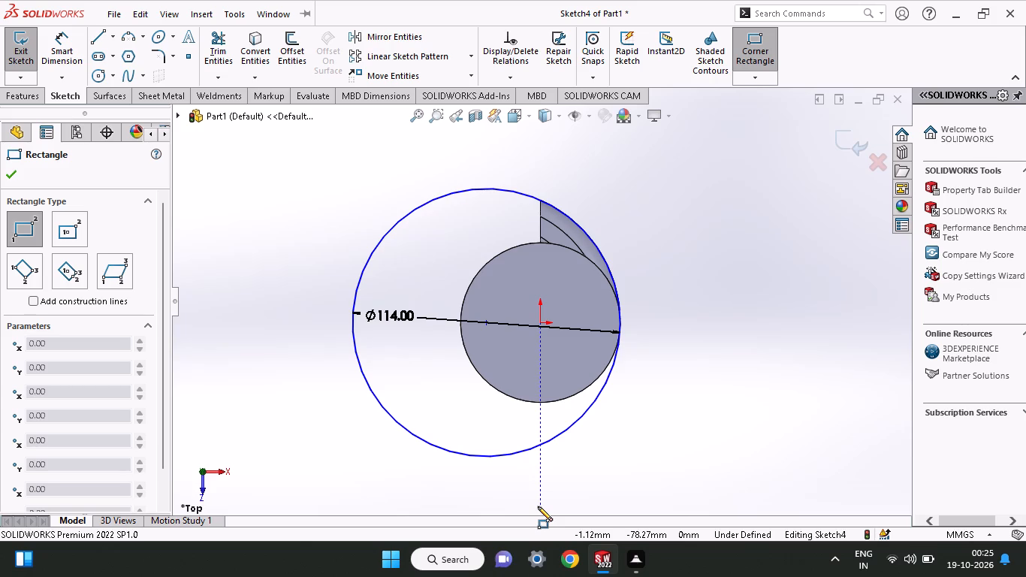
click(540, 322)
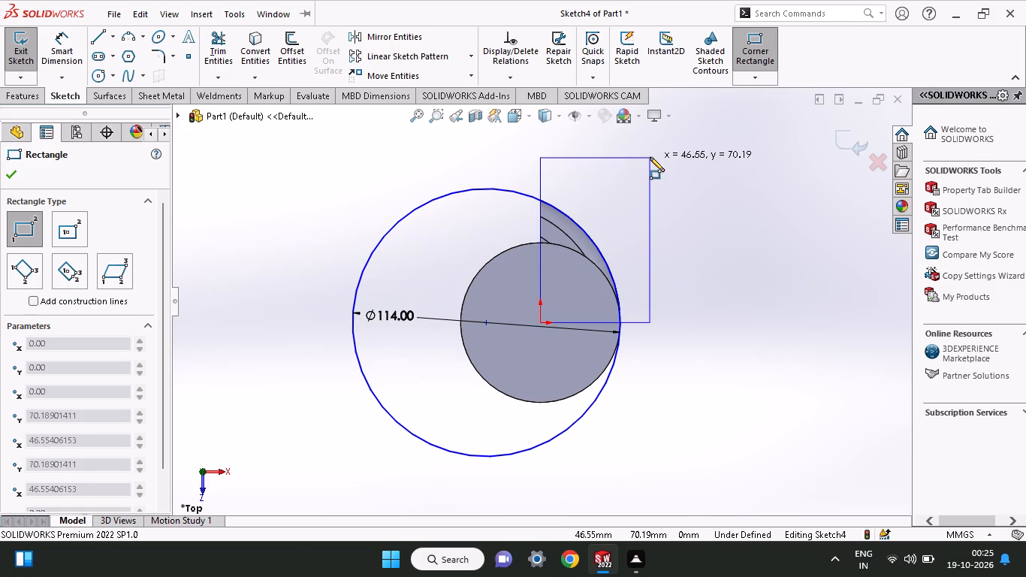
click(650, 157)
right_click(723, 193)
click(741, 207)
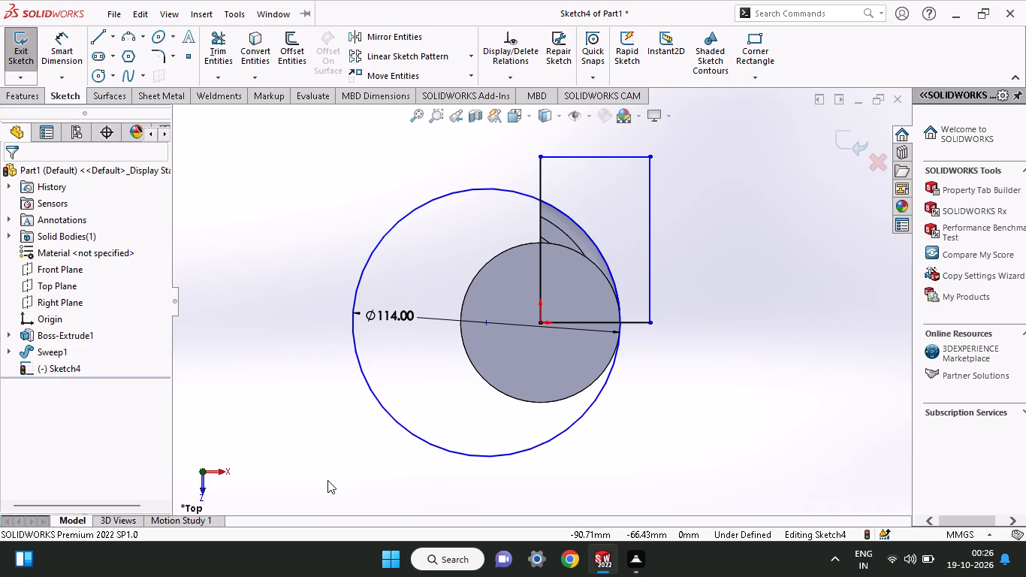
Trim the circle and the rectangle, leaving only the arc from above the origin to the cylinder's tangent point.
click(210, 64)
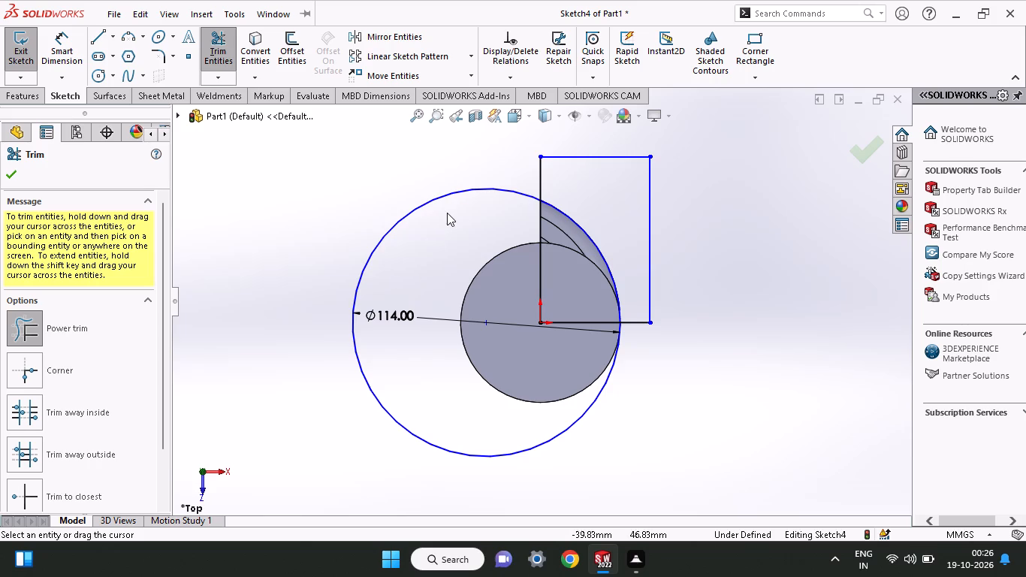
drag(445, 218, 560, 172)
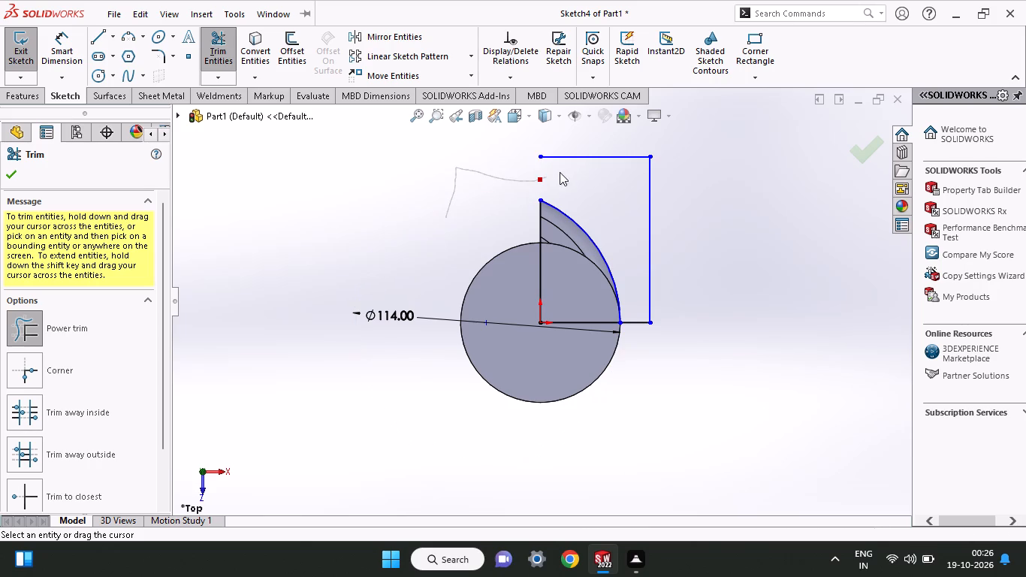
drag(560, 172, 614, 179)
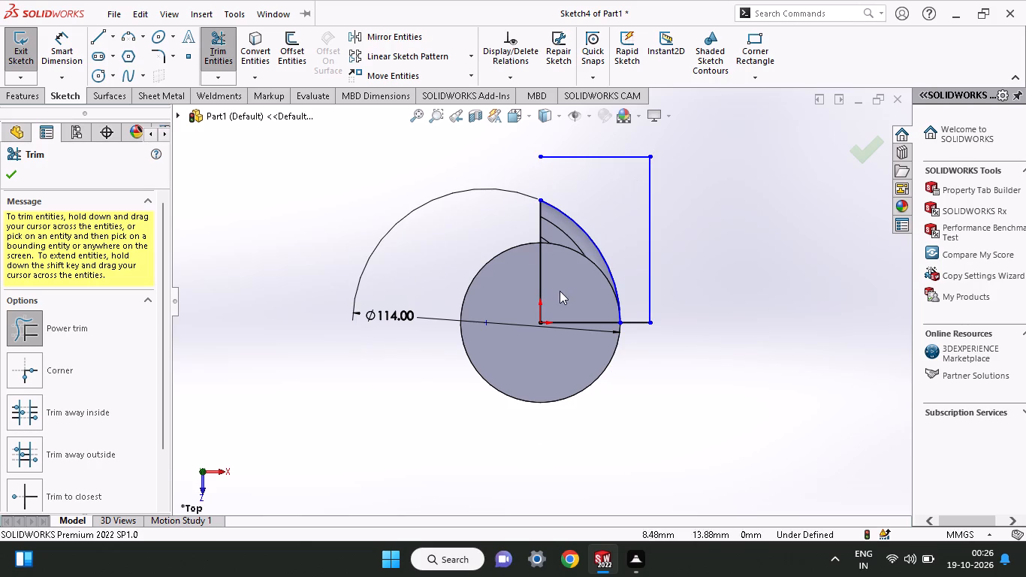
drag(557, 285, 580, 310)
drag(630, 363, 637, 317)
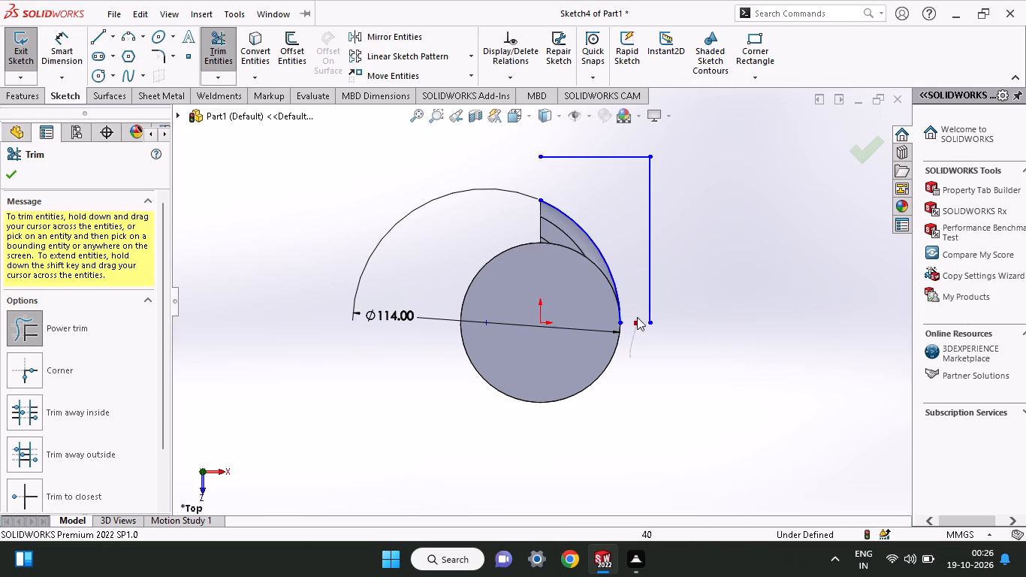
drag(637, 317, 581, 150)
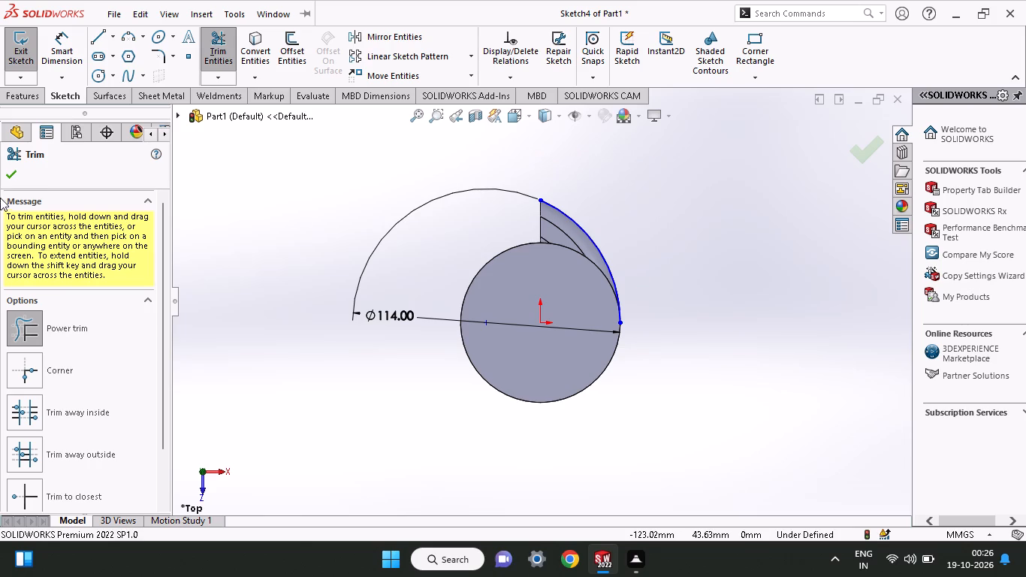
click(13, 177)
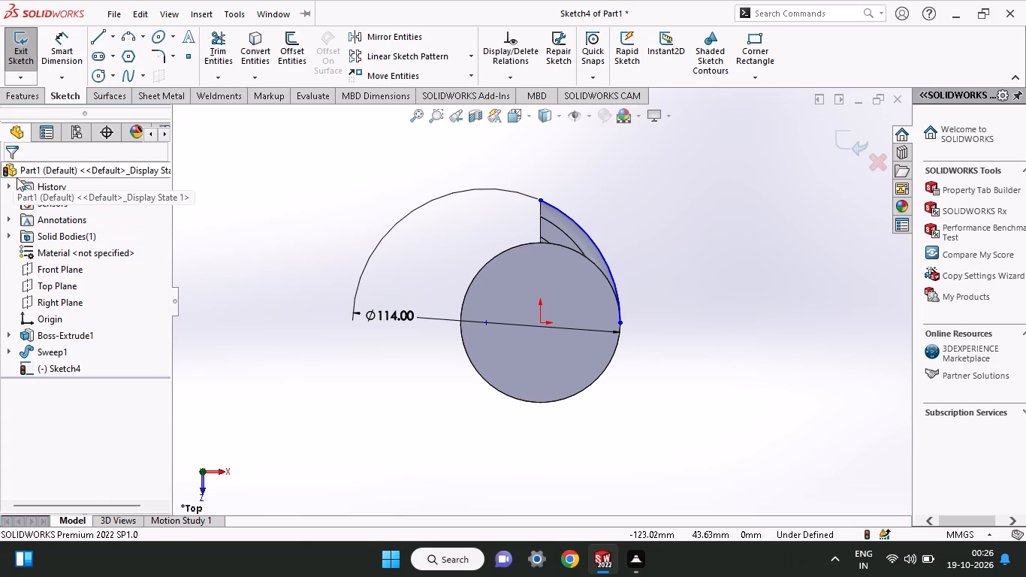
Draw a horizontal line about 93 mm long running left from the arc's upper endpoint.
click(89, 39)
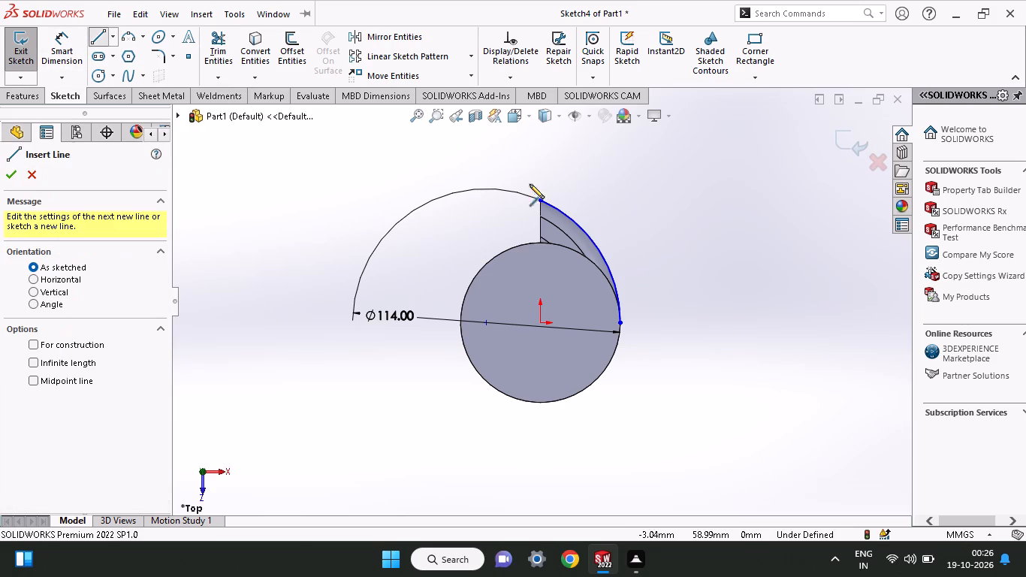
click(539, 202)
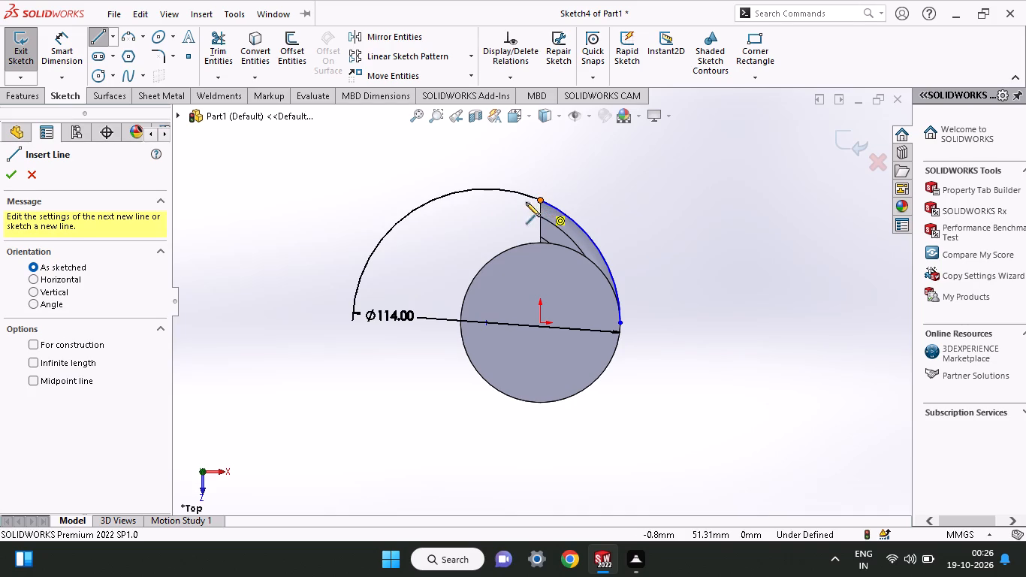
click(321, 198)
right_click(292, 164)
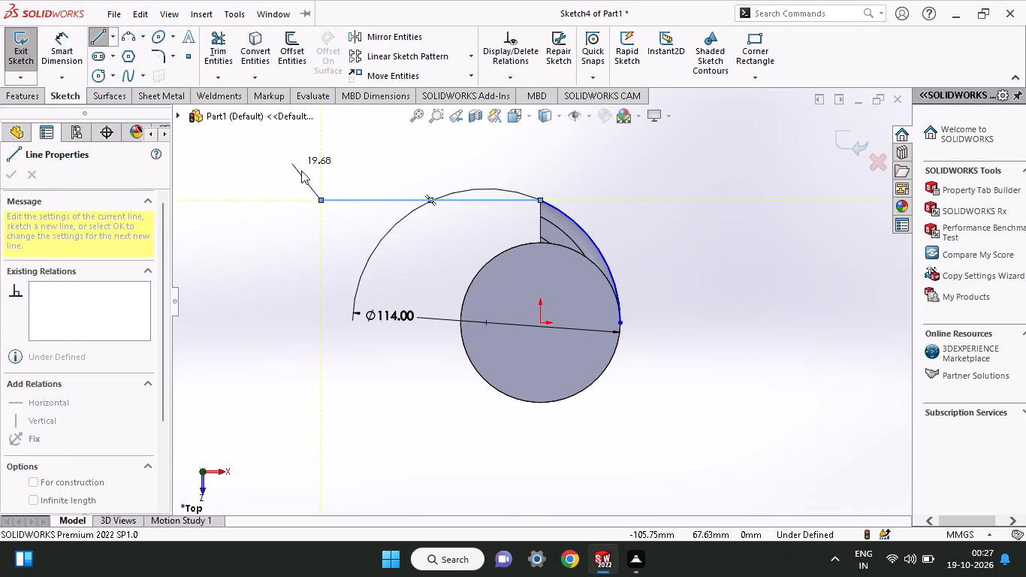
click(301, 171)
Add a tangent relation at the point where the horizontal line meets the 114 mm arc.
click(539, 204)
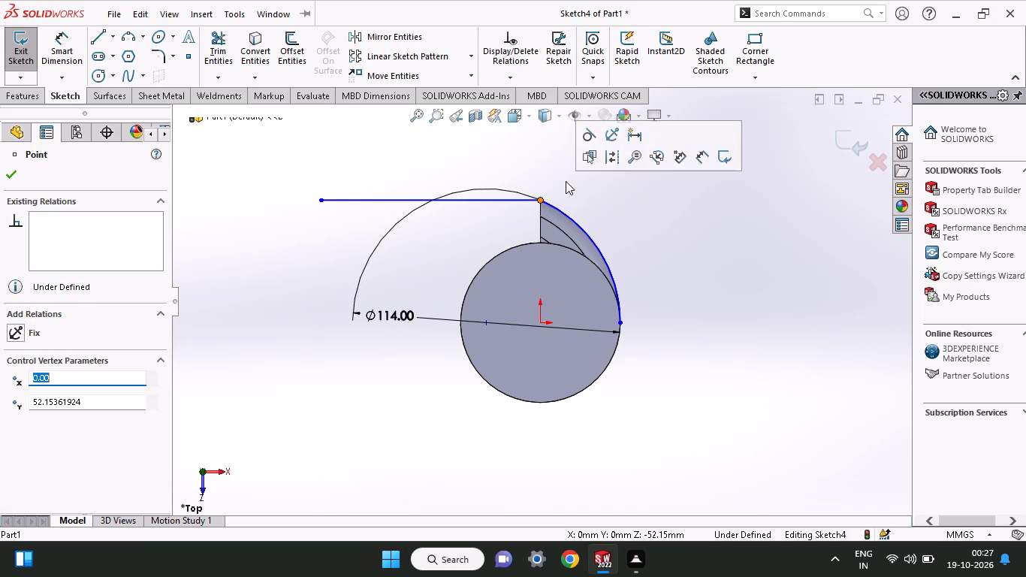
click(582, 136)
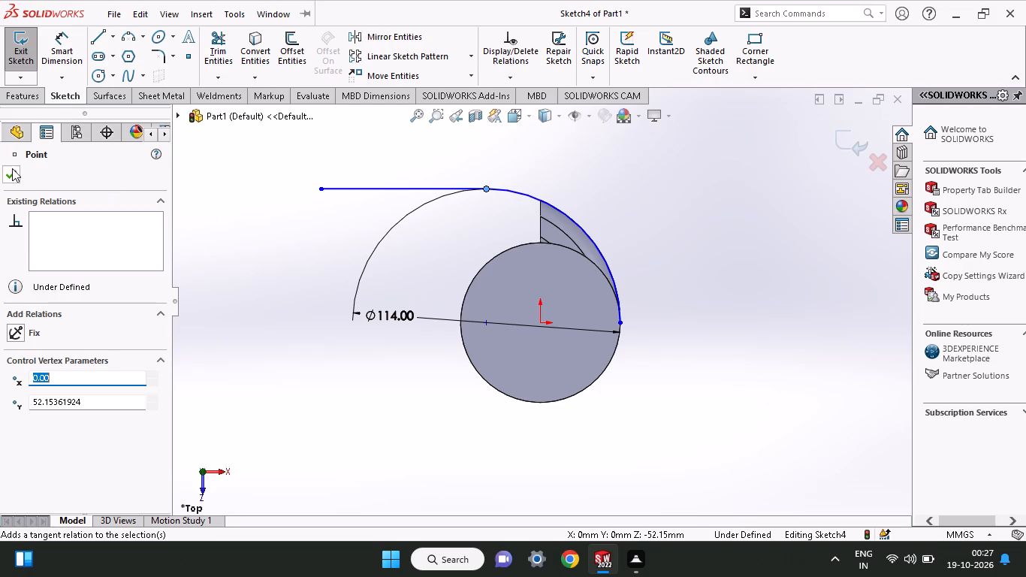
click(8, 171)
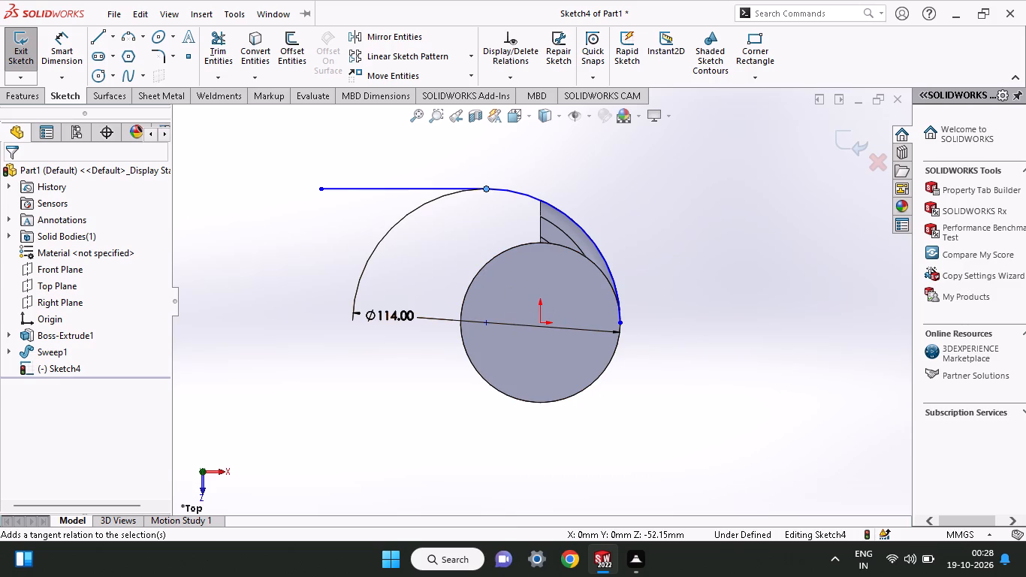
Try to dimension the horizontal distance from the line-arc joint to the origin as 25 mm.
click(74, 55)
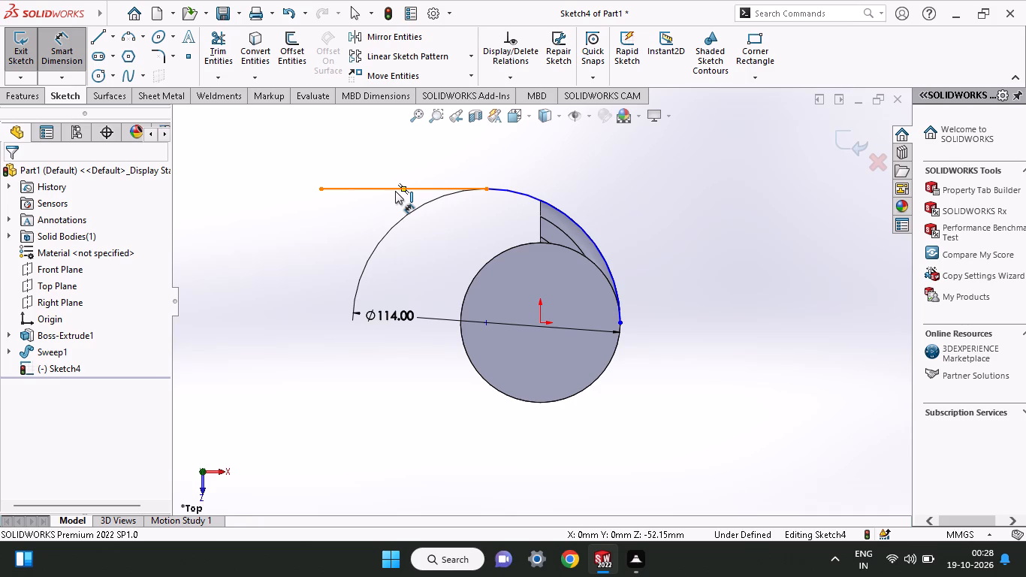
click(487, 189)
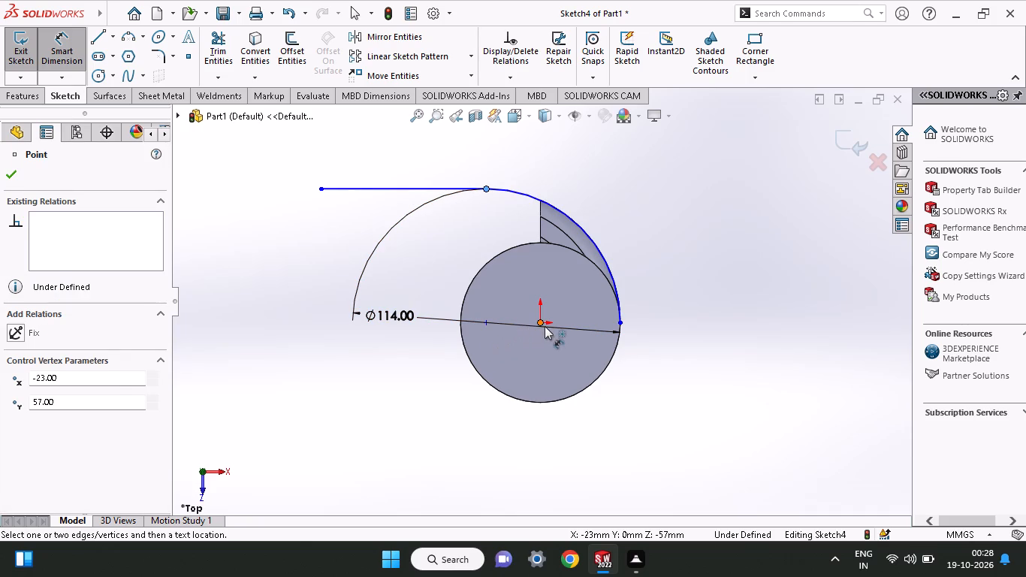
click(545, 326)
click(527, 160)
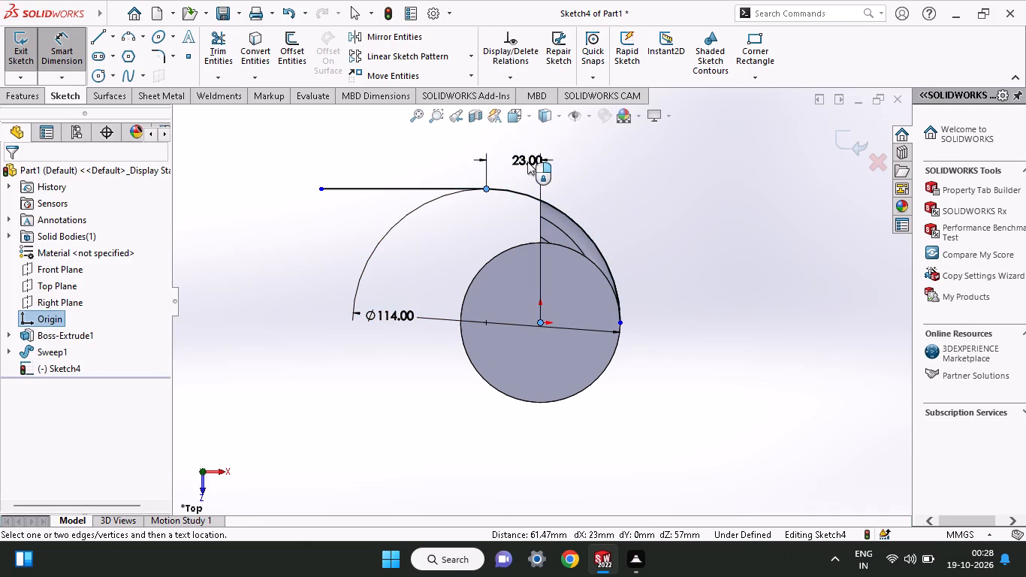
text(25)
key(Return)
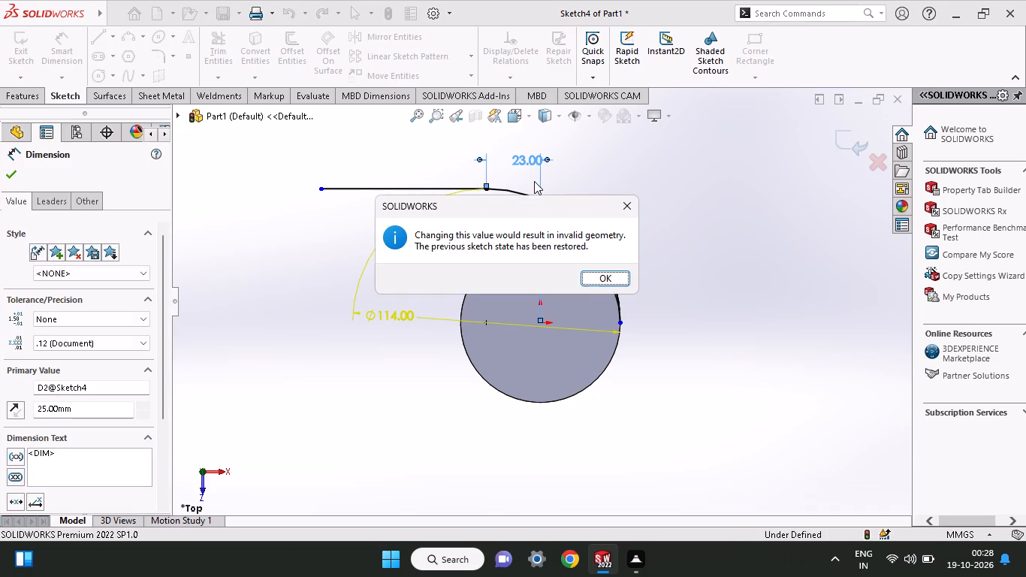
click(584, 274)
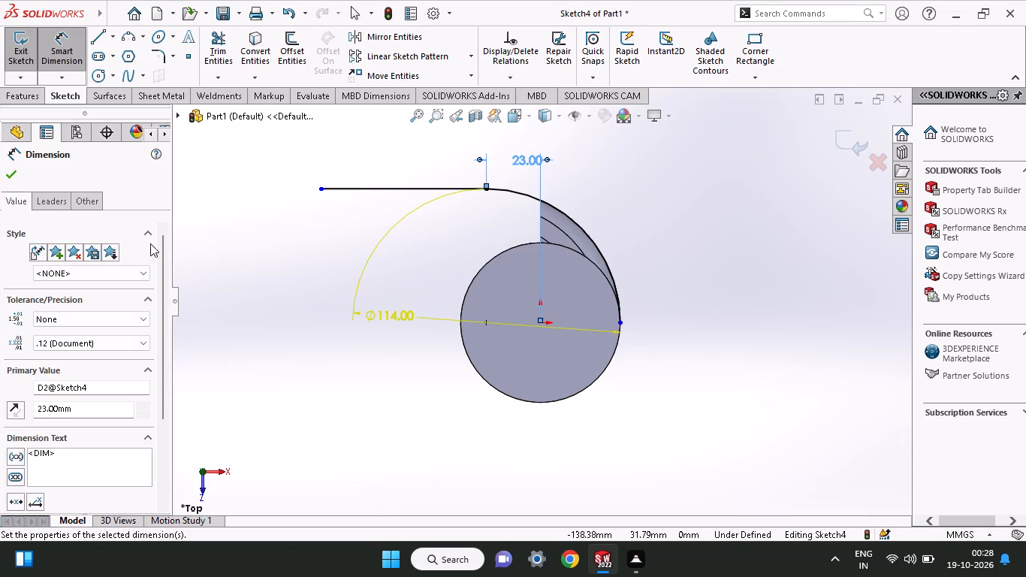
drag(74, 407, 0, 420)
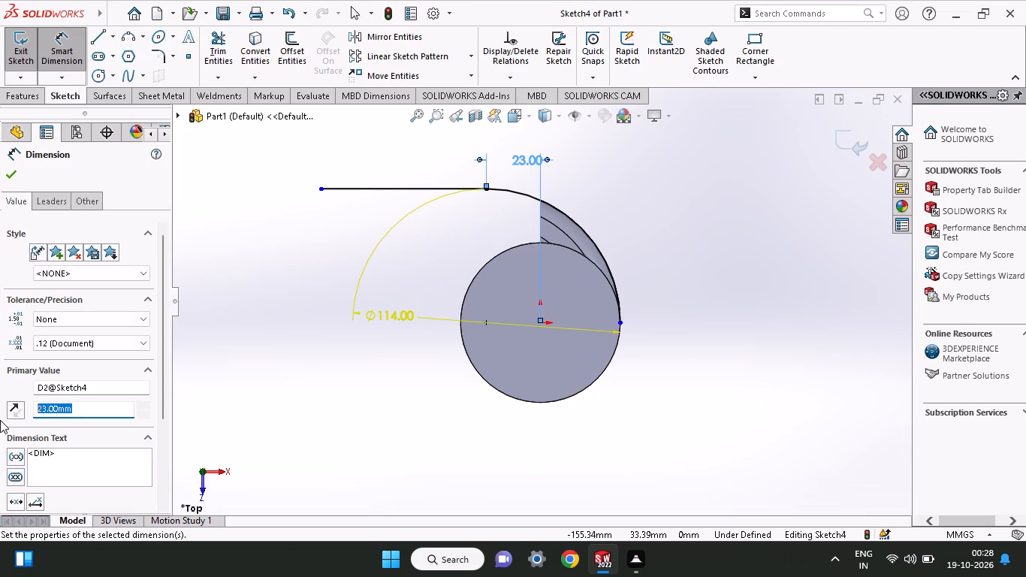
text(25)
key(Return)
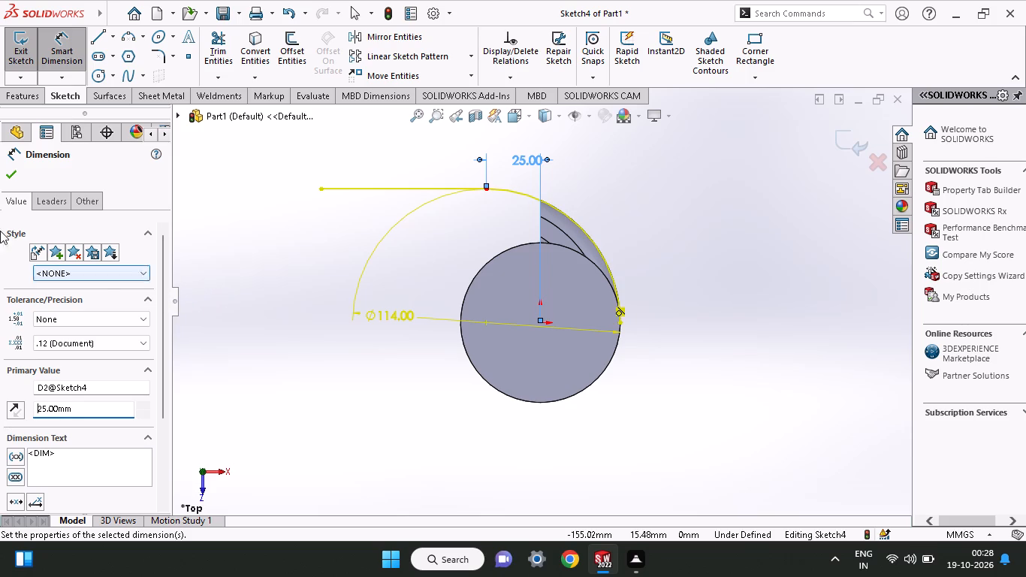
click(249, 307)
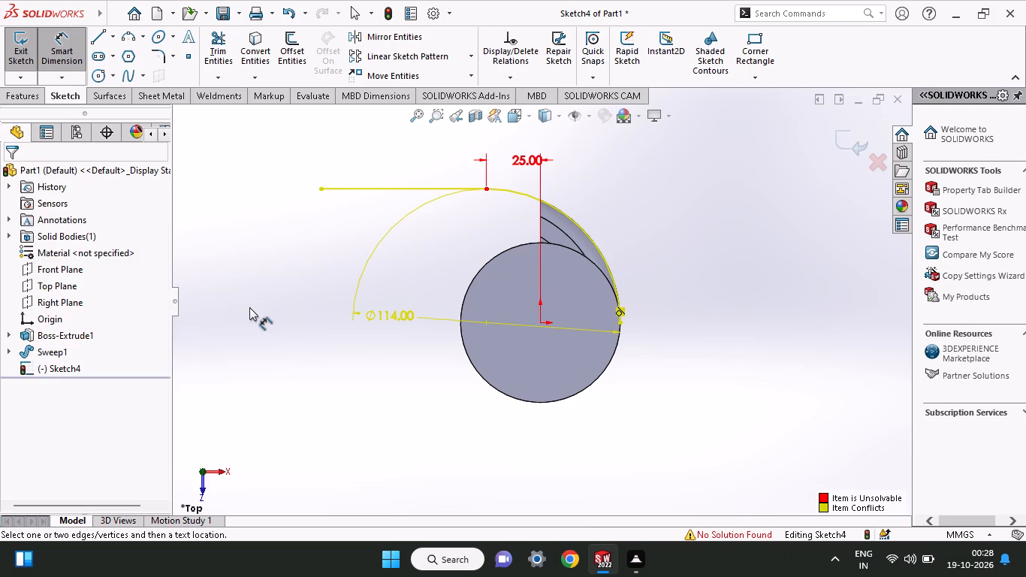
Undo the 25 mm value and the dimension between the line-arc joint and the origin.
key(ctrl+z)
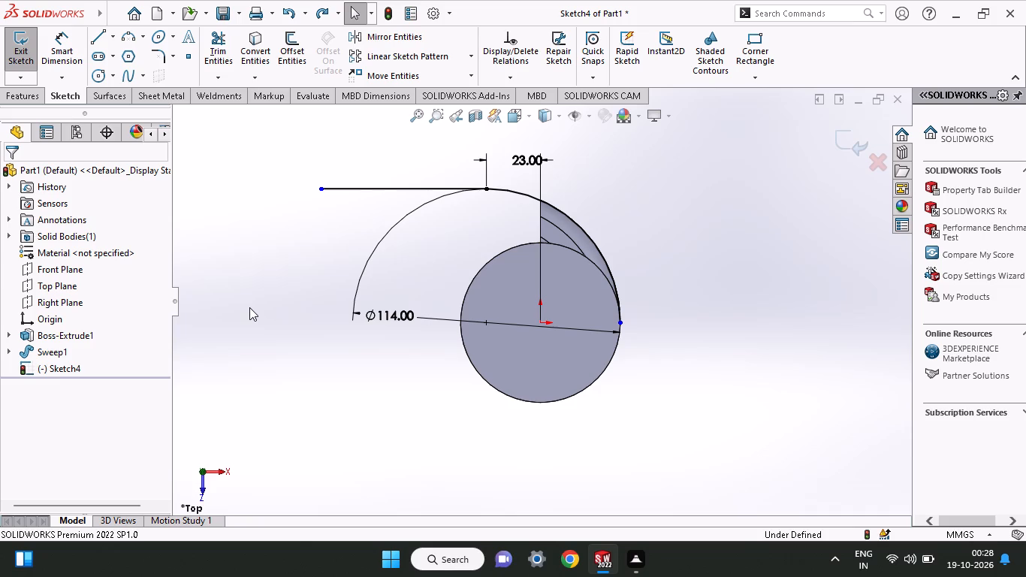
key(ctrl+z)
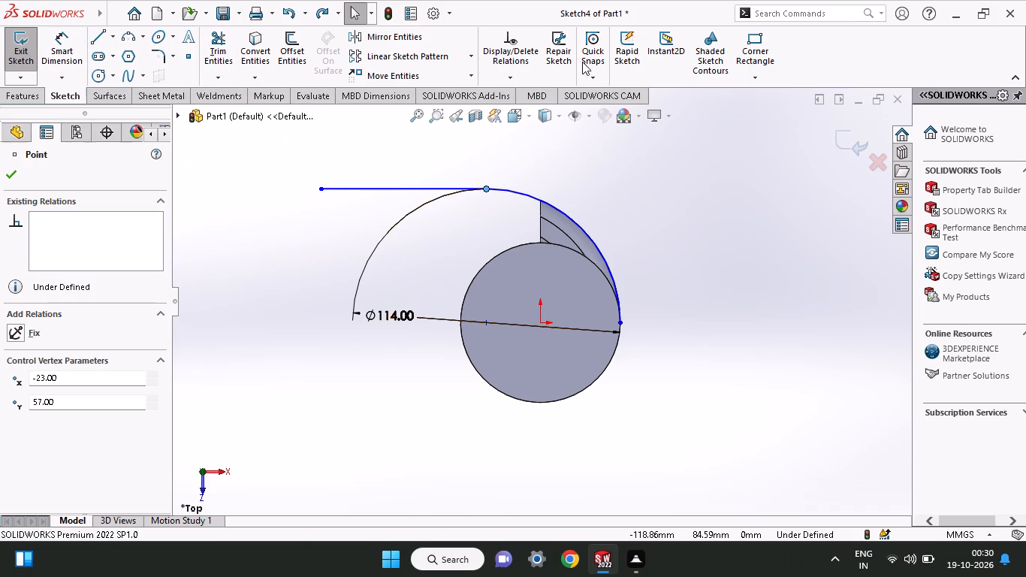
Draw a corner rectangle from the origin up and to the left, about 33 mm wide and 67 mm tall.
click(761, 58)
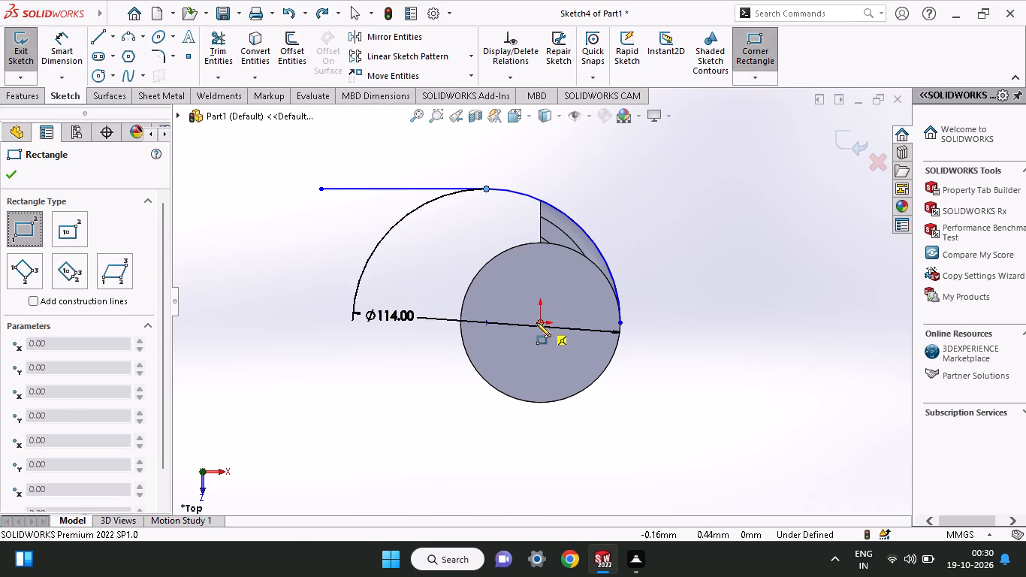
click(536, 322)
click(463, 165)
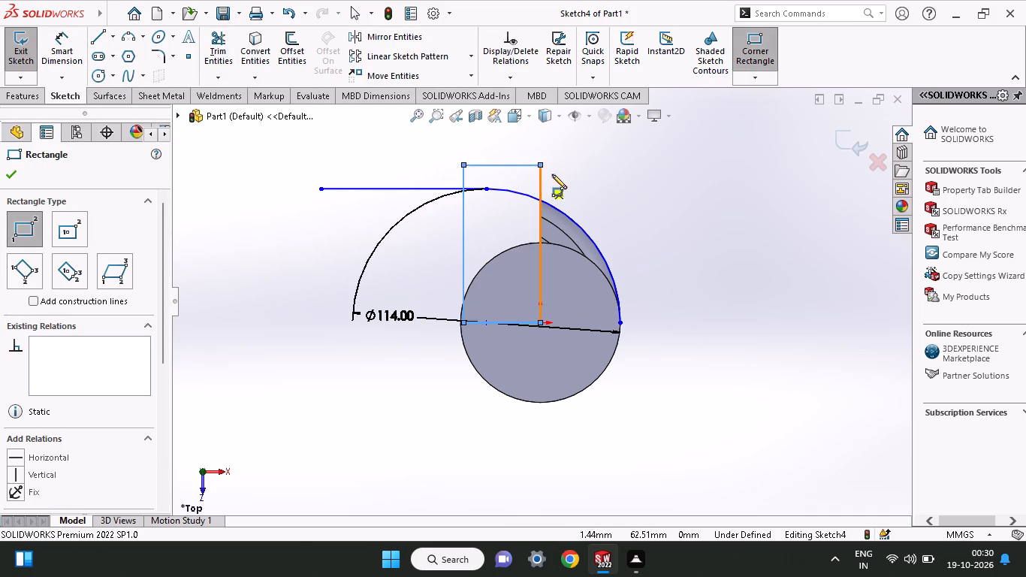
right_click(566, 171)
click(590, 184)
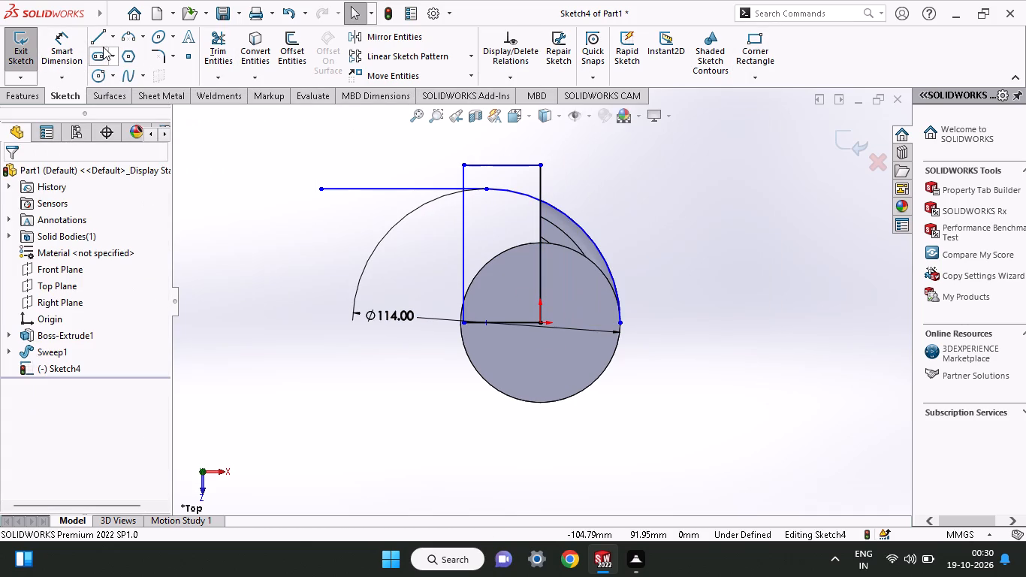
Dimension the new rectangle's top edge, setting its width to 25 mm.
click(60, 53)
click(475, 163)
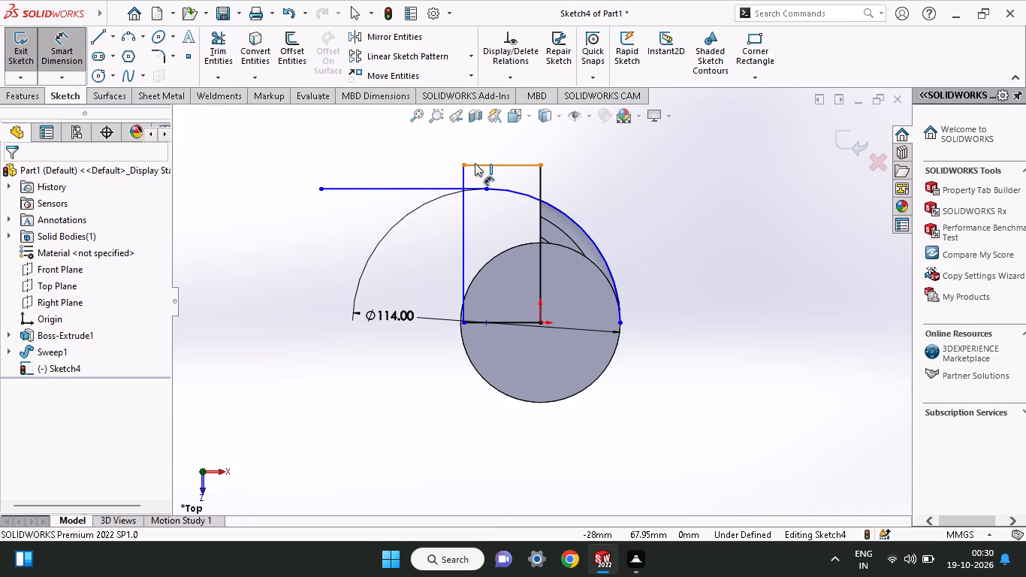
click(476, 147)
text(25)
key(Return)
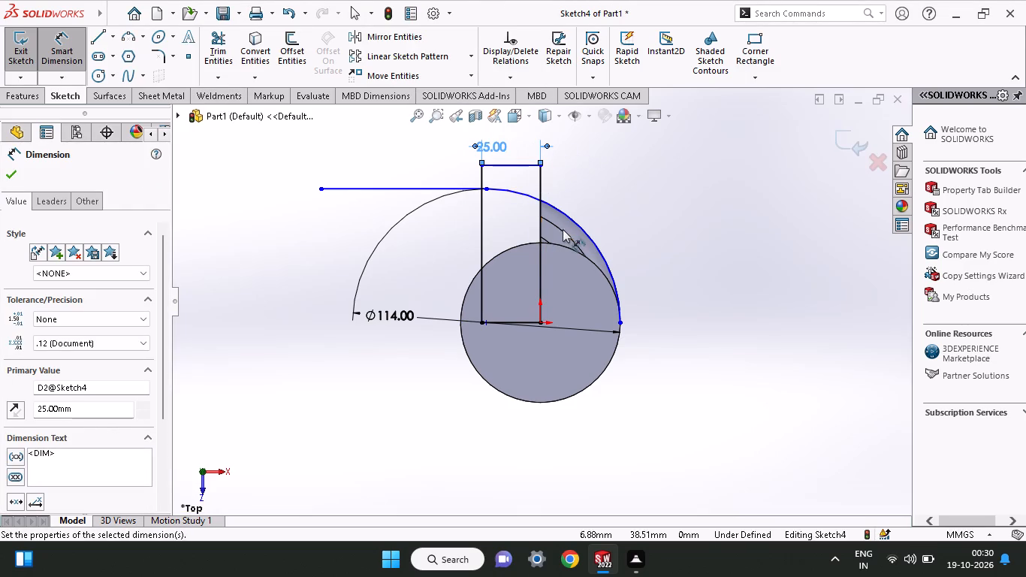
click(10, 176)
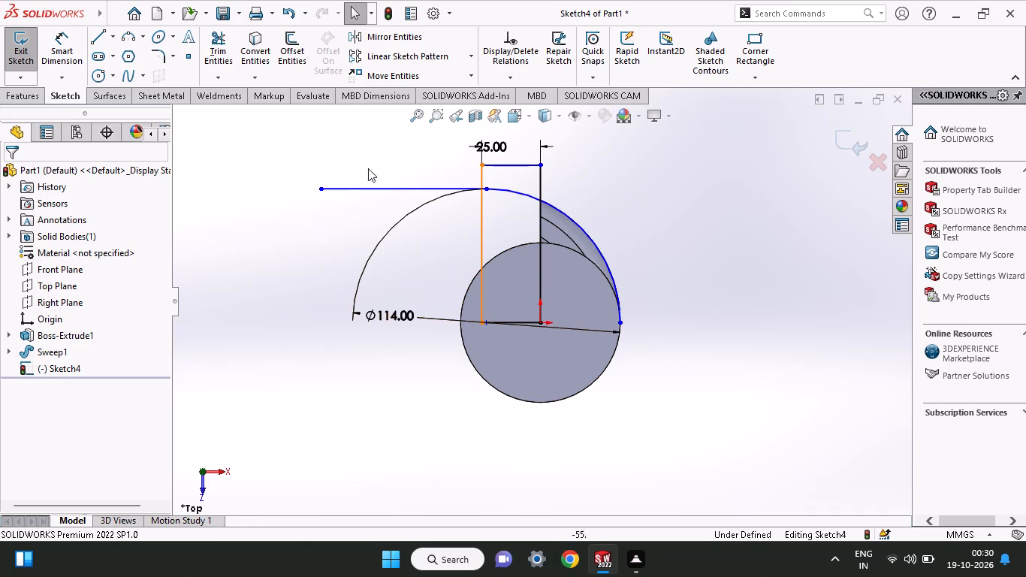
Trim away the parts of the 25 mm wide rectangle that extend above the horizontal line and the arc.
click(222, 54)
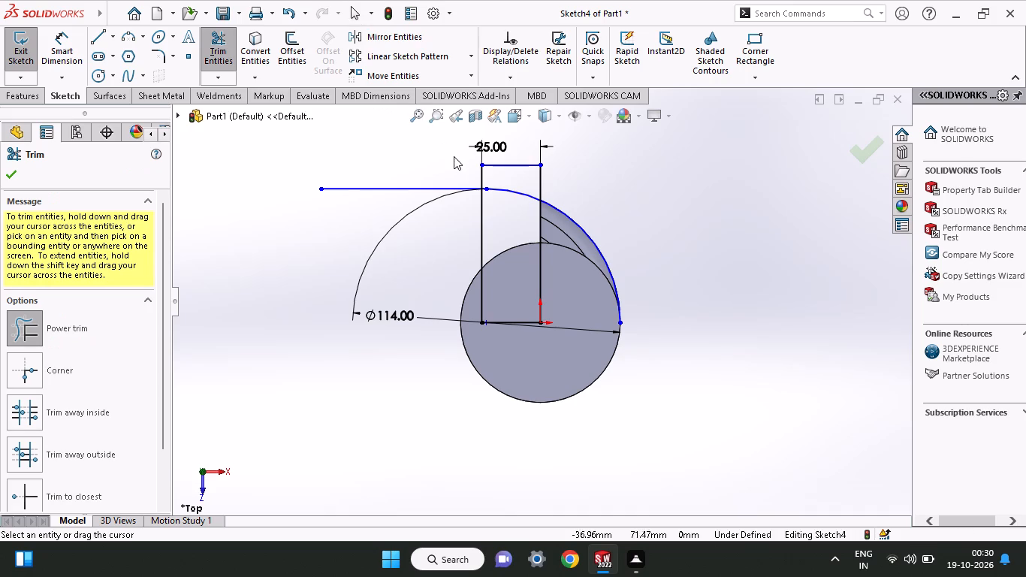
drag(459, 165, 548, 194)
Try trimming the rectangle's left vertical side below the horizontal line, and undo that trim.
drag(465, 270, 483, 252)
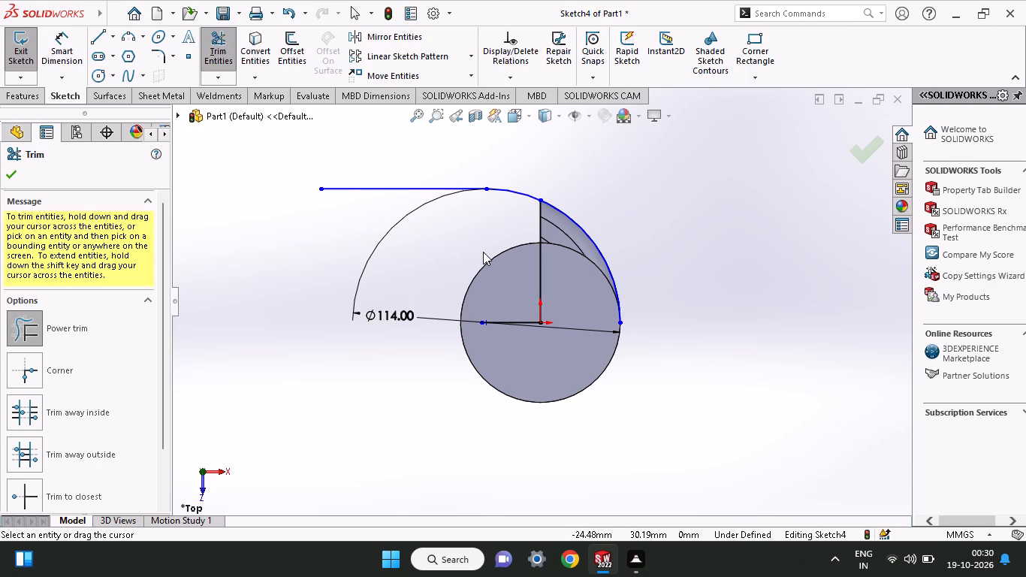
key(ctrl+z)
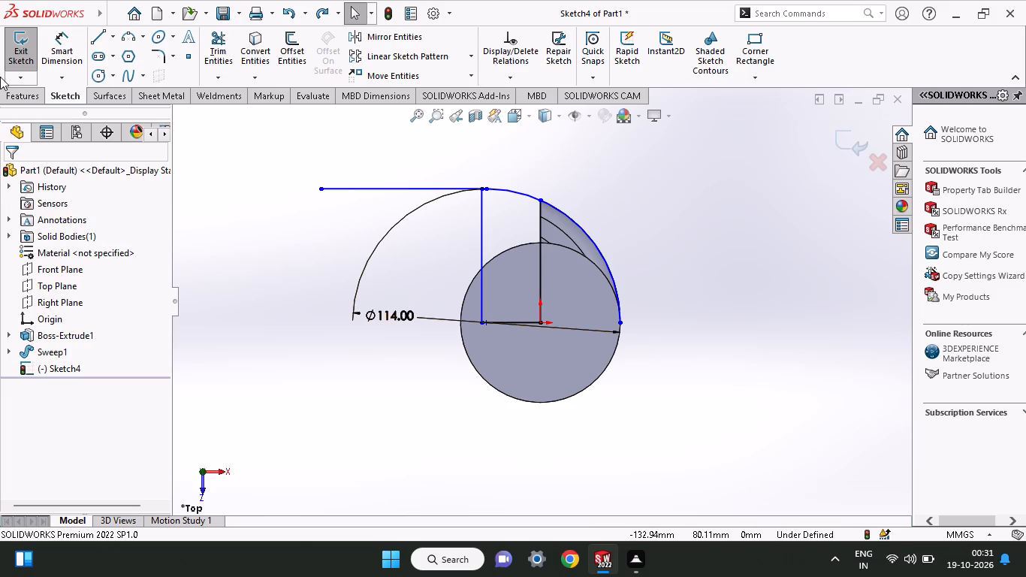
Trim away the horizontal line beyond the rectangle, plus the rectangle's bottom edge and its vertical side through the origin.
click(213, 53)
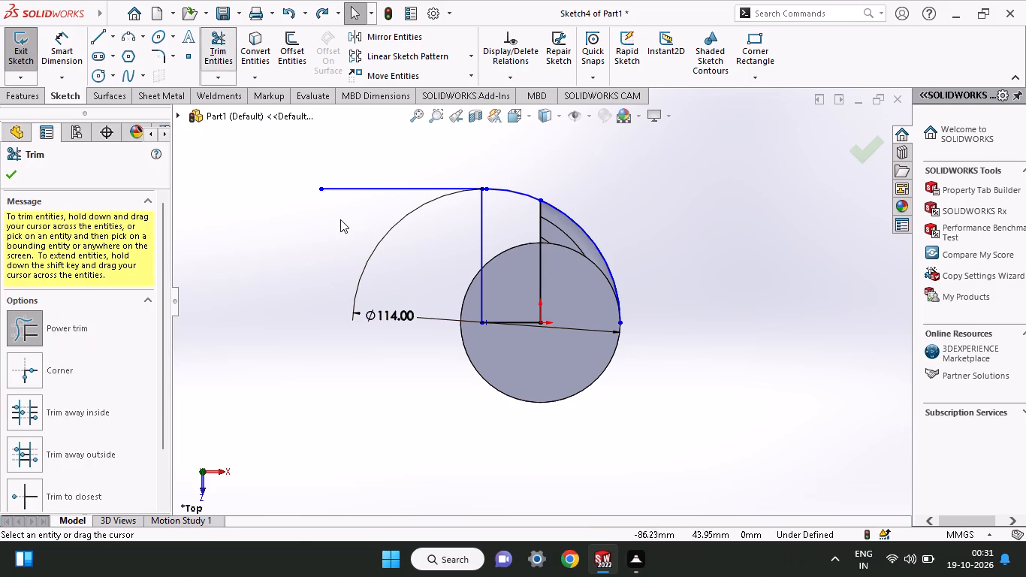
drag(340, 219, 358, 170)
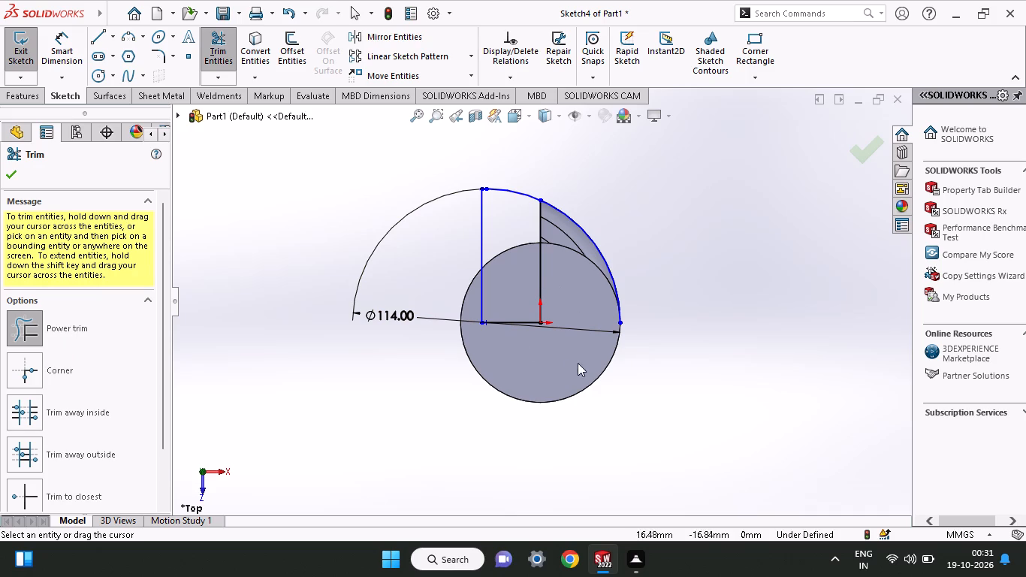
drag(499, 336, 547, 267)
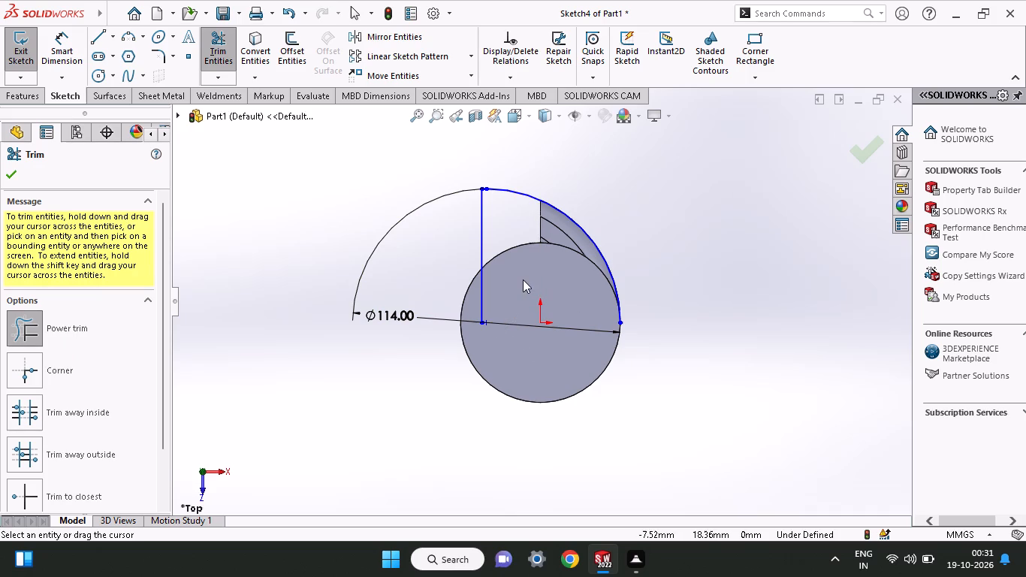
Close the Top Plane sketch, keeping the trimmed arc and the remaining vertical line.
middle_drag(327, 252, 337, 371)
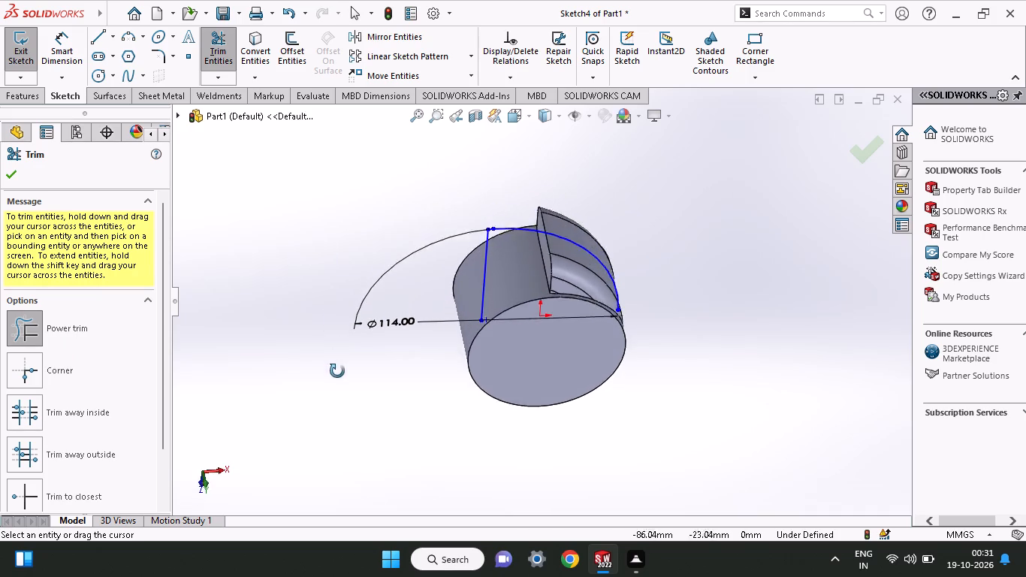
middle_drag(337, 371, 350, 279)
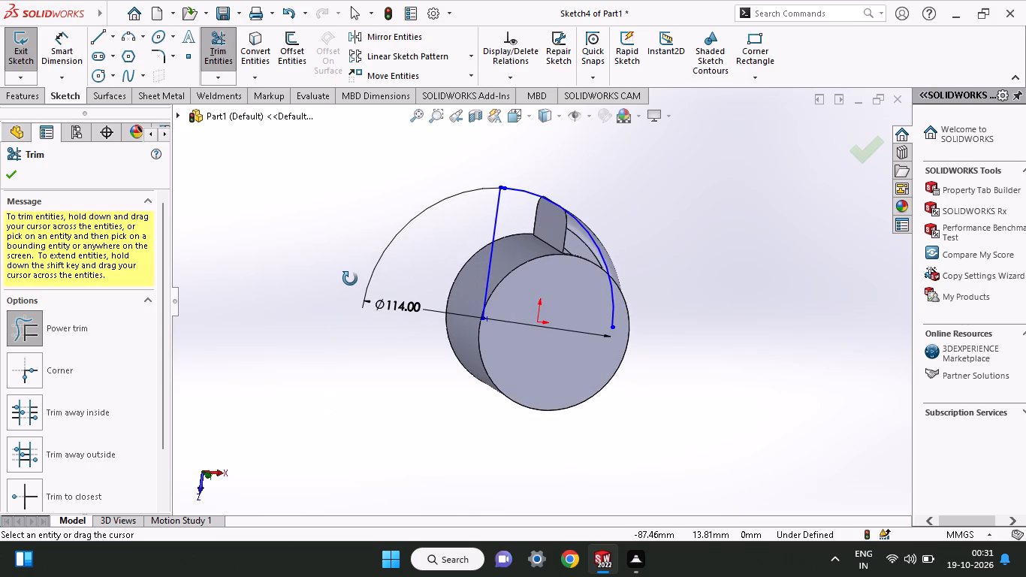
middle_drag(350, 279, 329, 293)
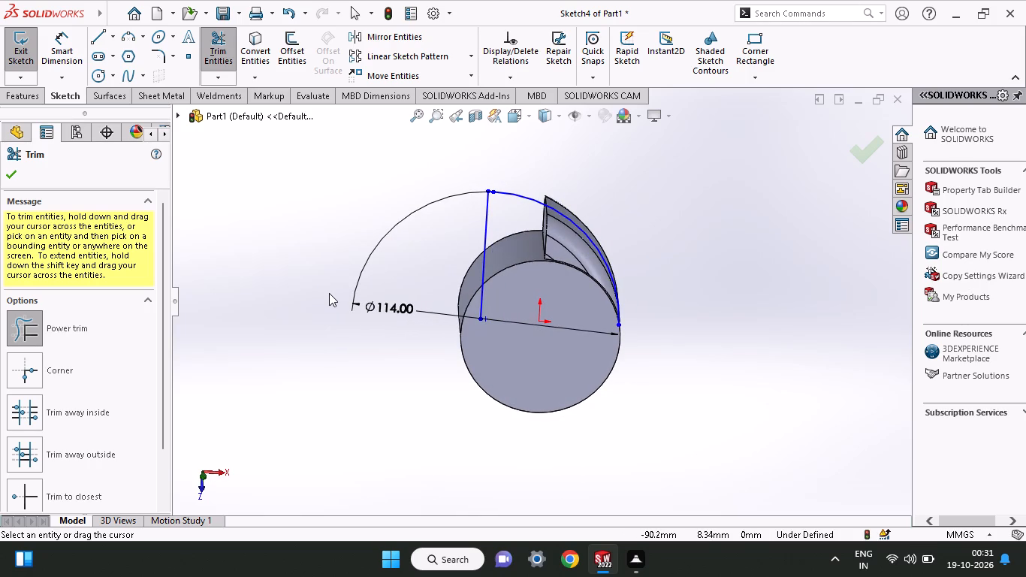
double_click(26, 105)
click(578, 75)
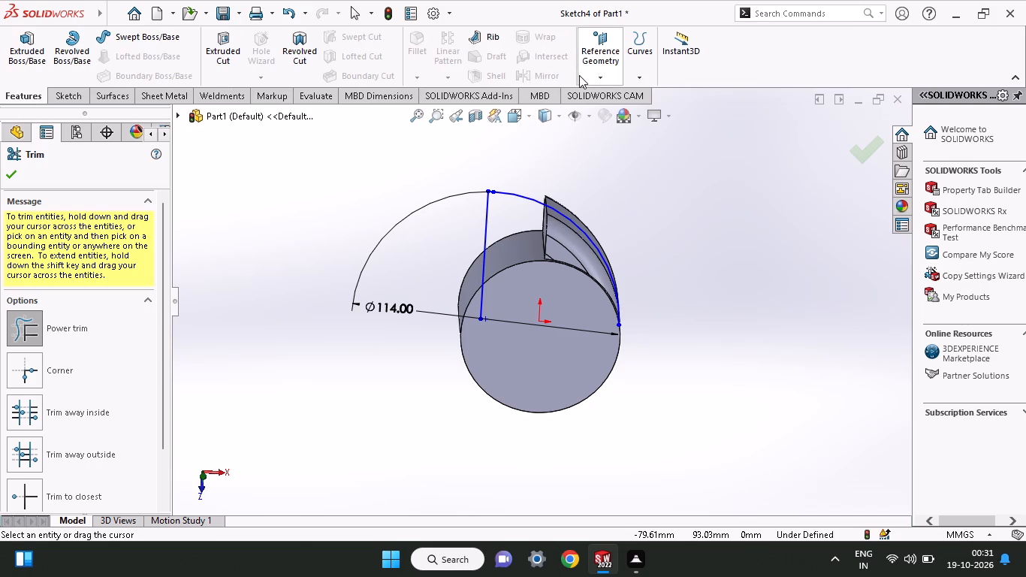
right_click(624, 174)
click(794, 159)
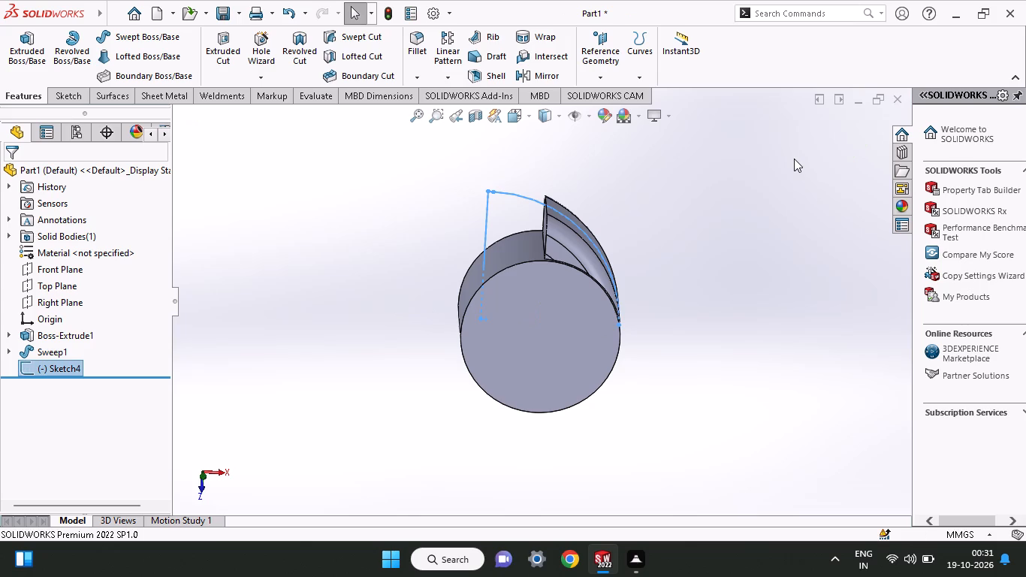
Start adding reference geometry for the finished arc-and-line sketch.
click(584, 72)
click(596, 95)
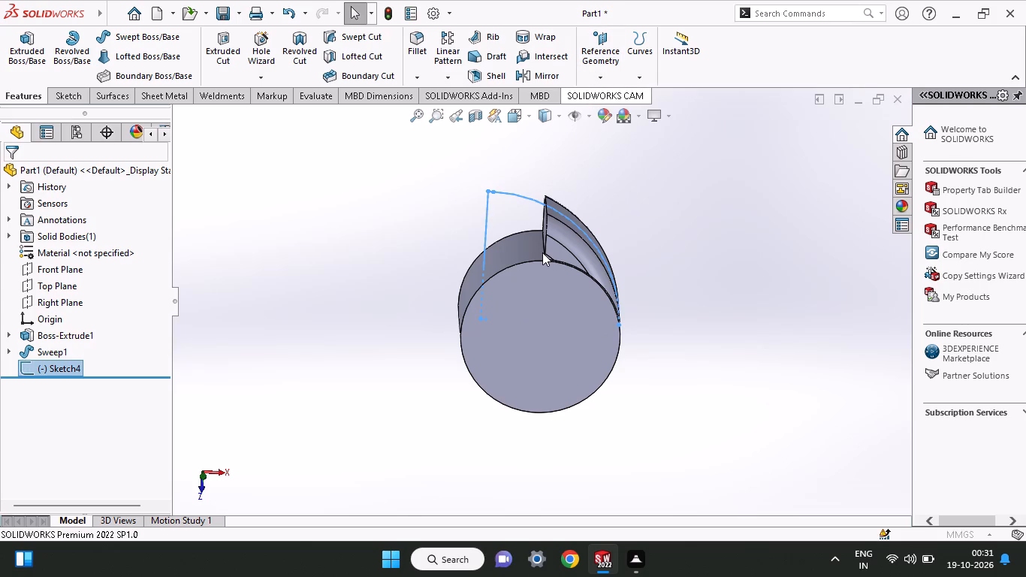
click(593, 77)
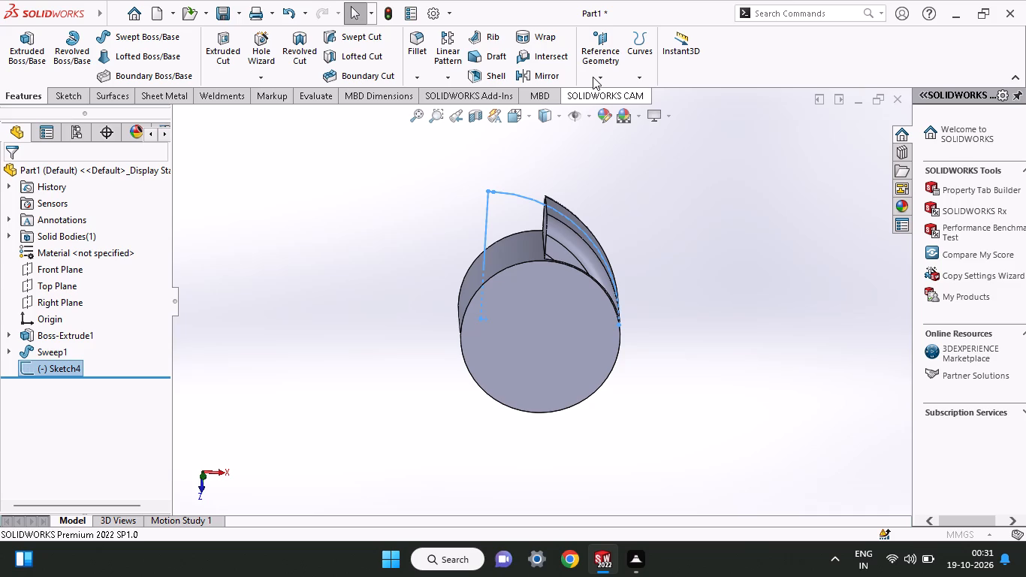
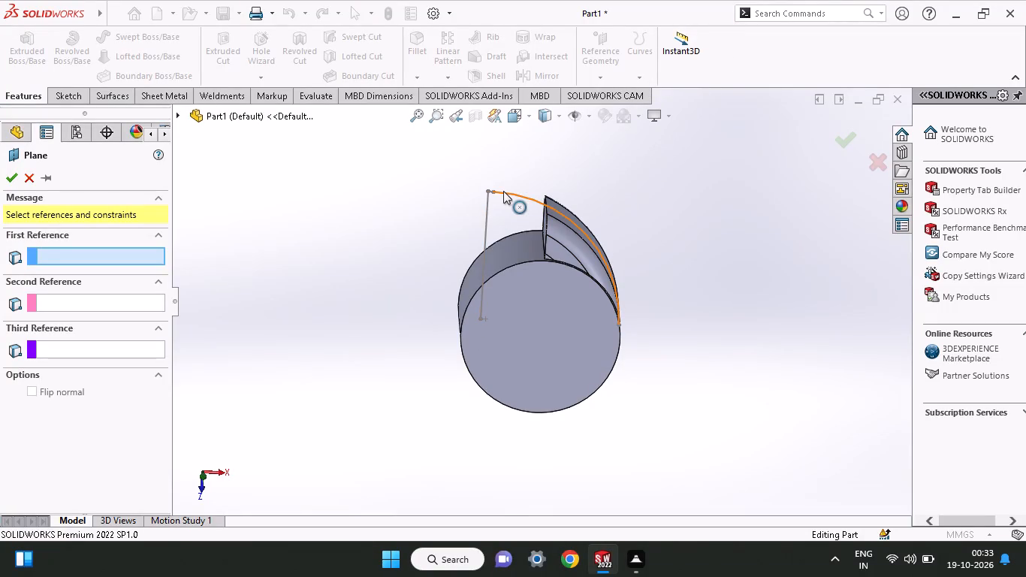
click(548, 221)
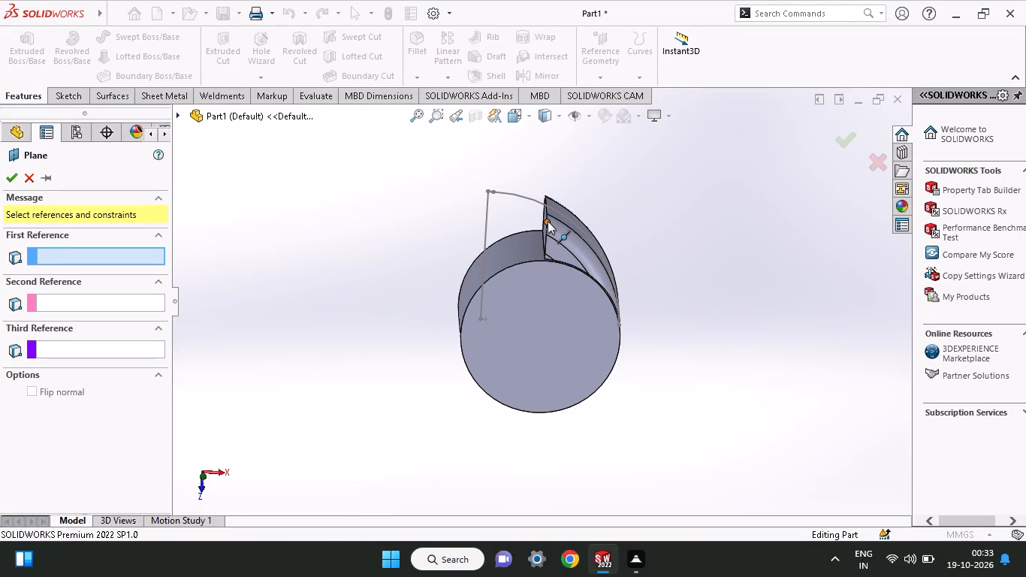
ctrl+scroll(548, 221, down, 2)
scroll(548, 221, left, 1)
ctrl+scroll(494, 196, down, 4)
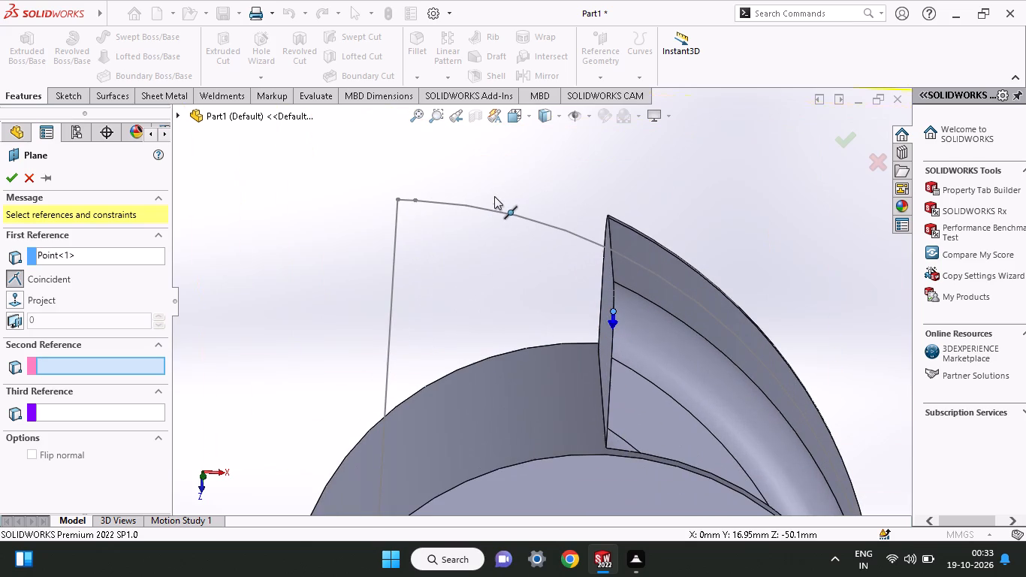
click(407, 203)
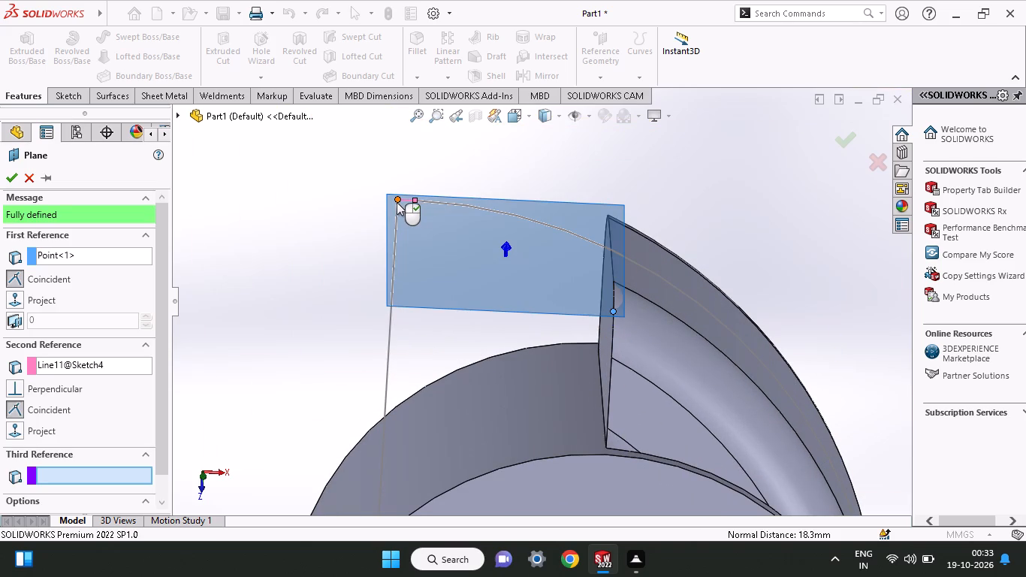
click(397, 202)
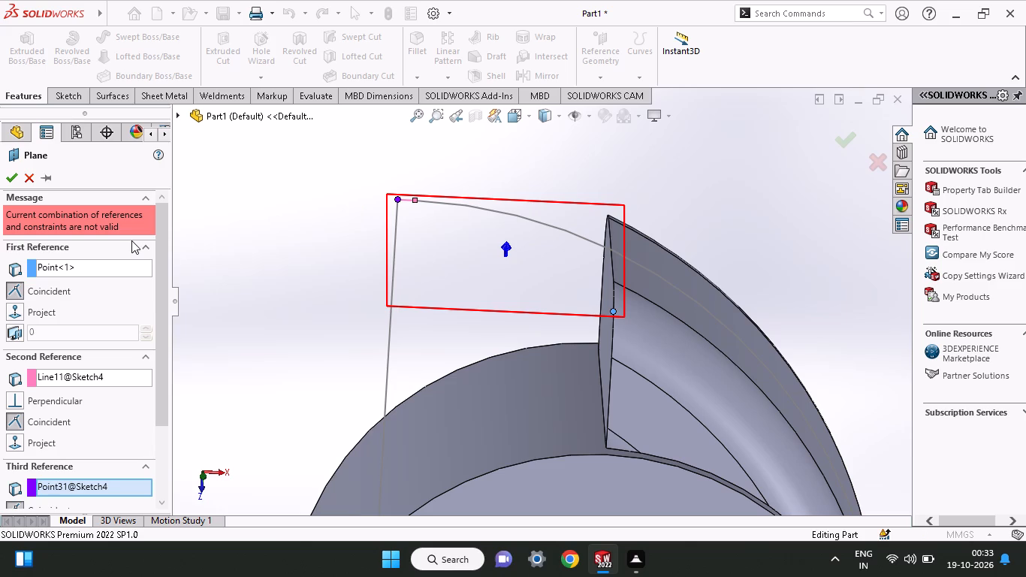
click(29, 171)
Create a reference plane perpendicular to the short line at the arc's end, coincident with that line's outer endpoint.
click(404, 200)
click(349, 218)
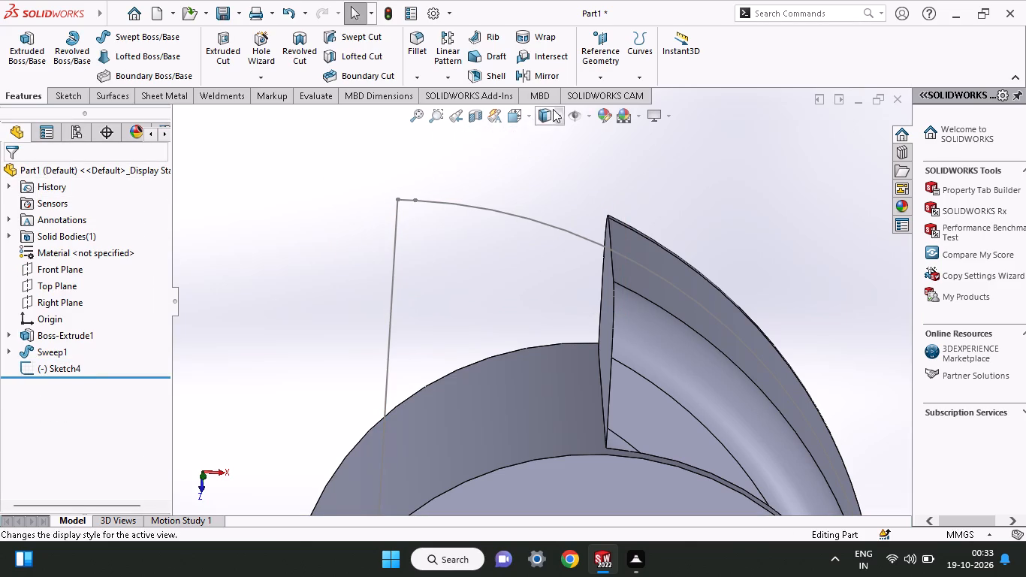
click(587, 75)
click(587, 100)
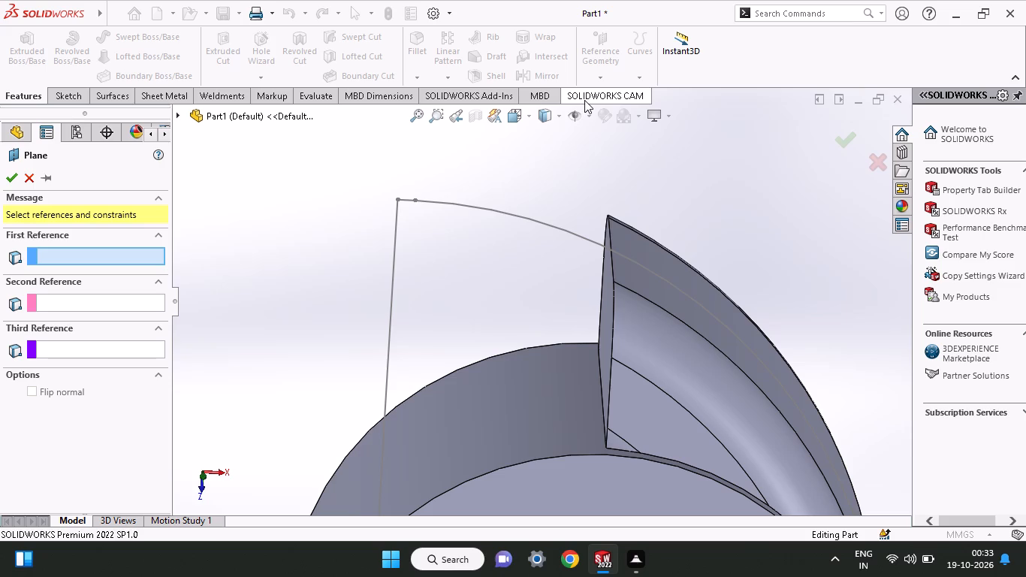
click(406, 199)
click(398, 202)
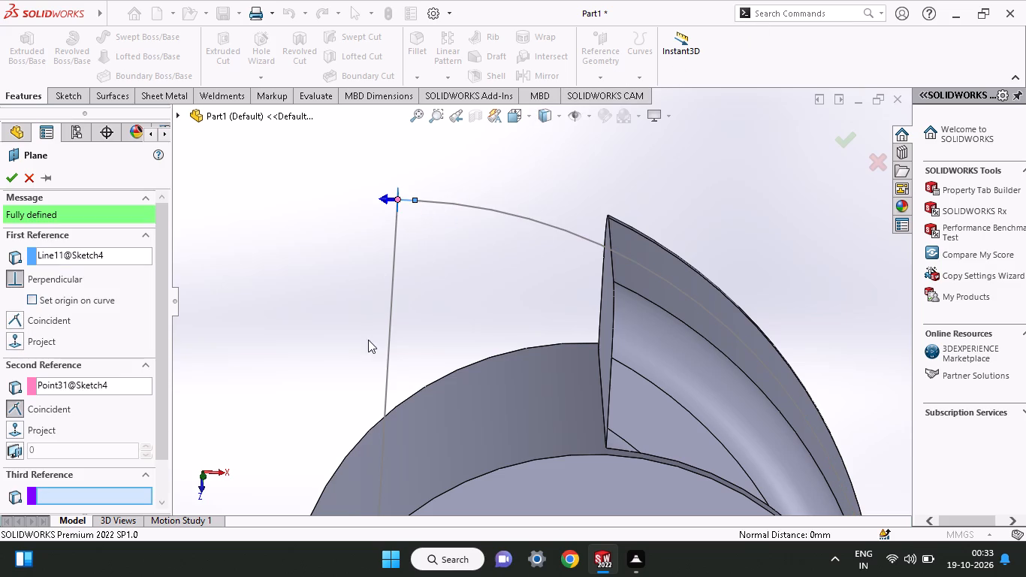
click(14, 174)
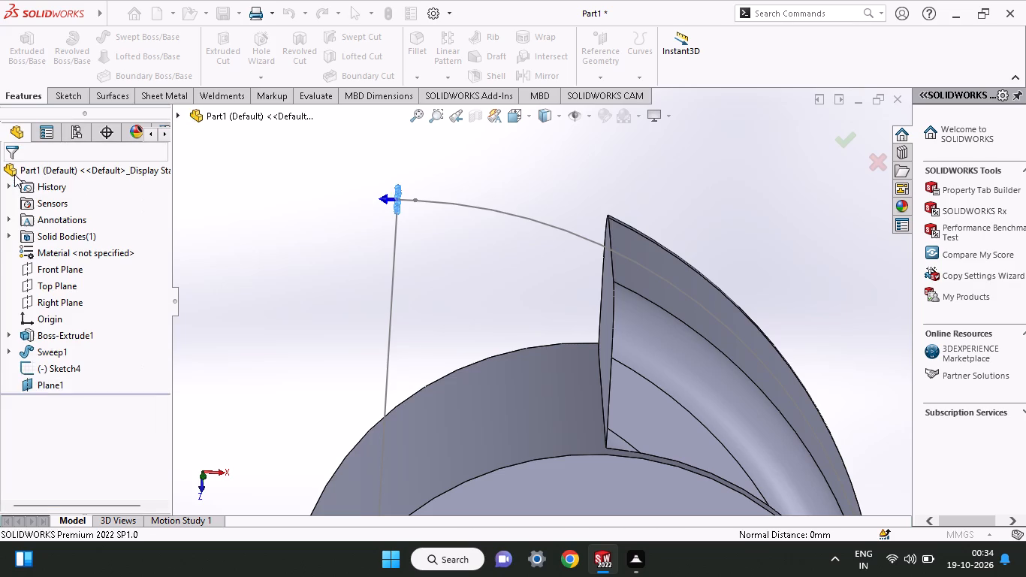
Start a sketch on the new plane and draw a vertical line through the sketch origin, extending to both sides of it.
middle_drag(318, 222, 385, 256)
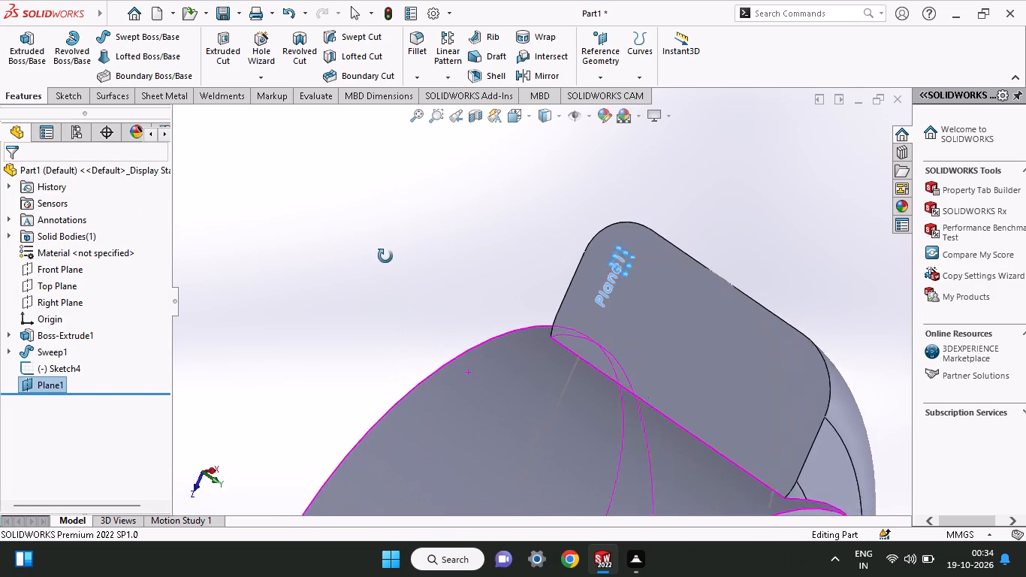
middle_drag(385, 256, 389, 255)
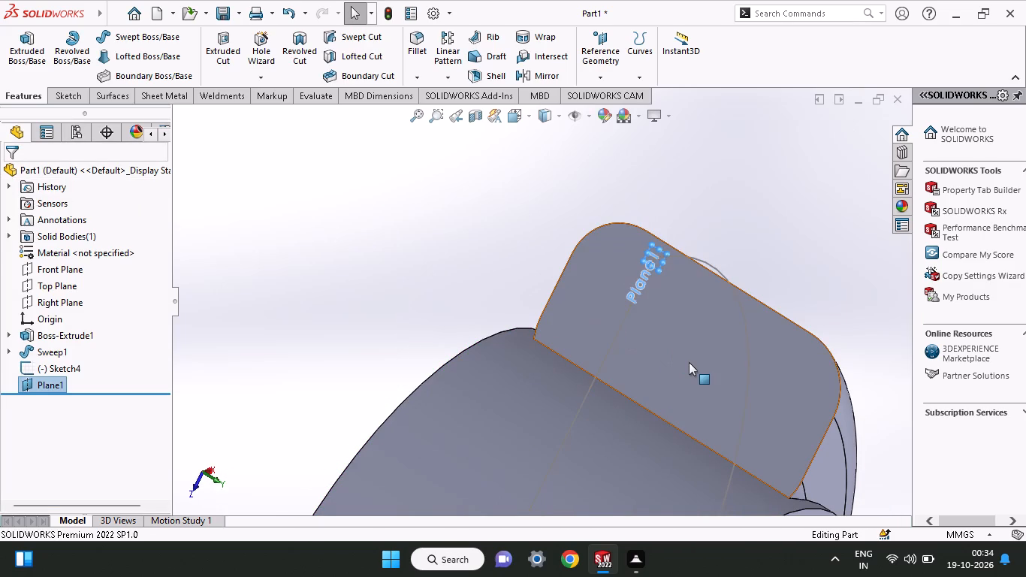
ctrl+scroll(689, 362, down, 2)
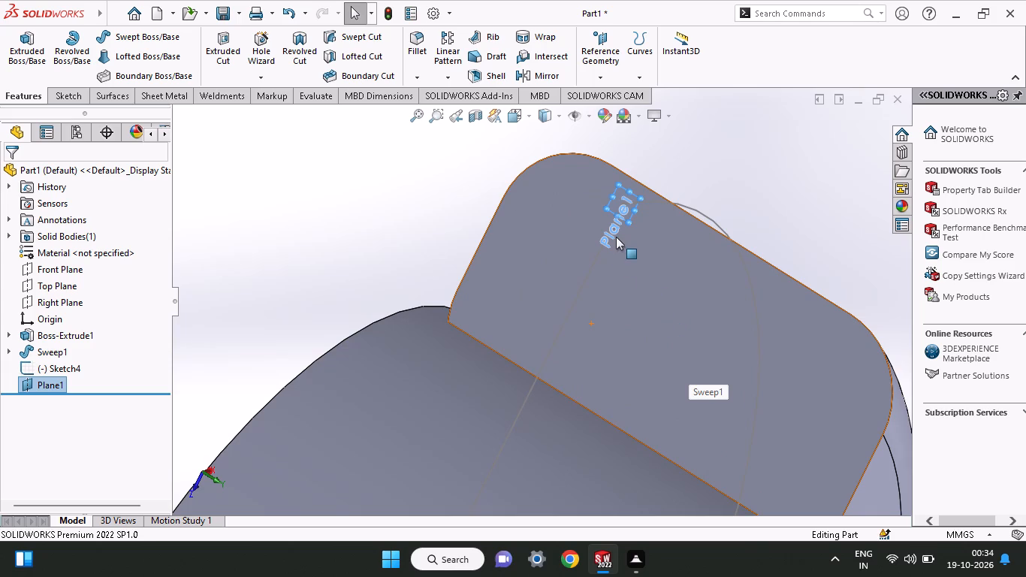
click(612, 205)
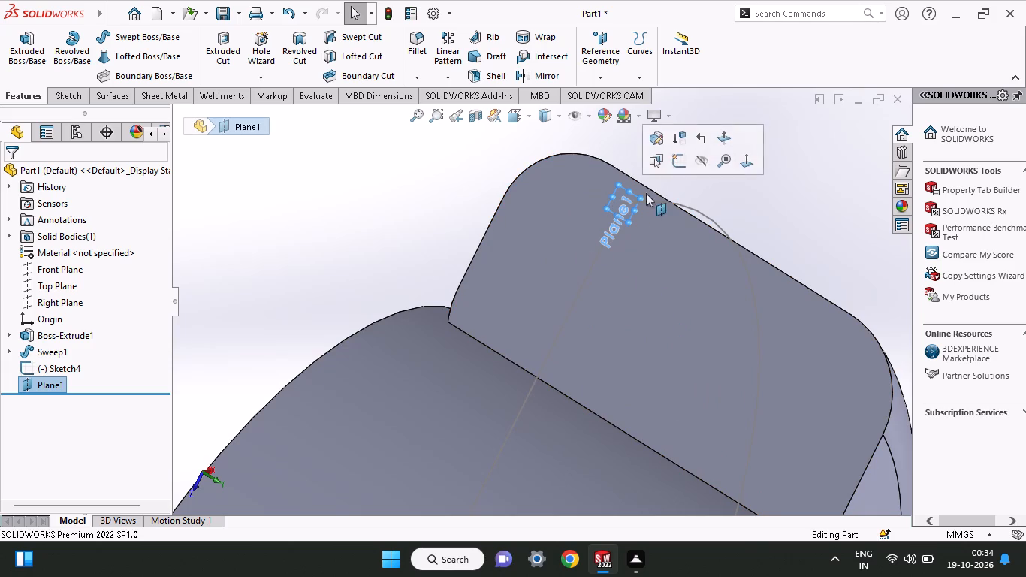
click(677, 161)
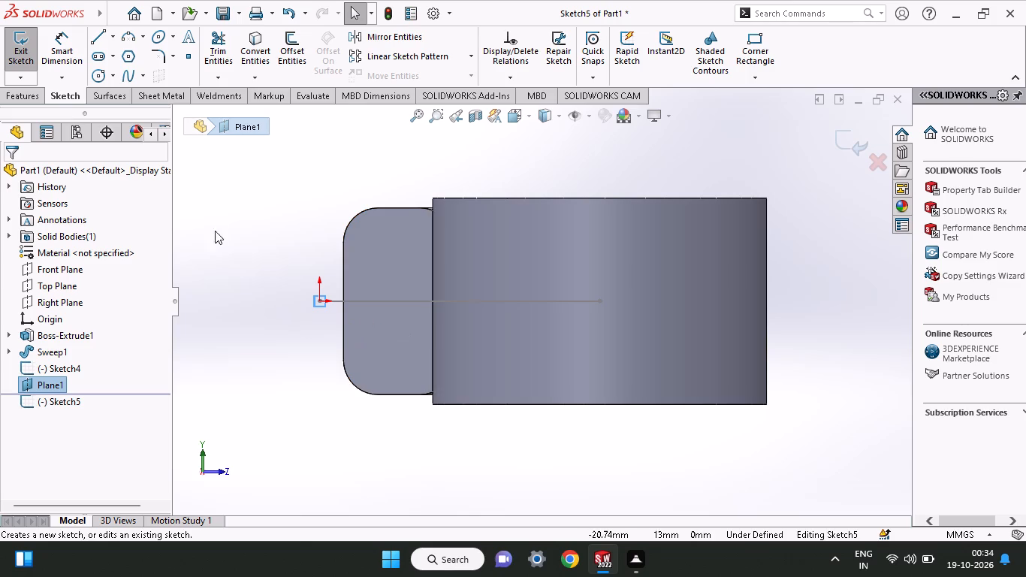
click(89, 34)
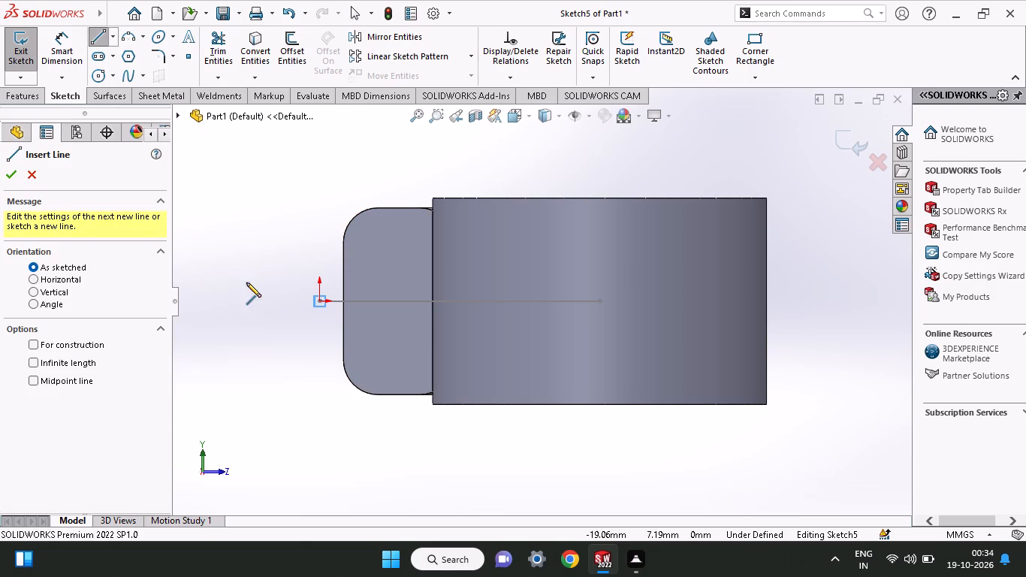
click(318, 301)
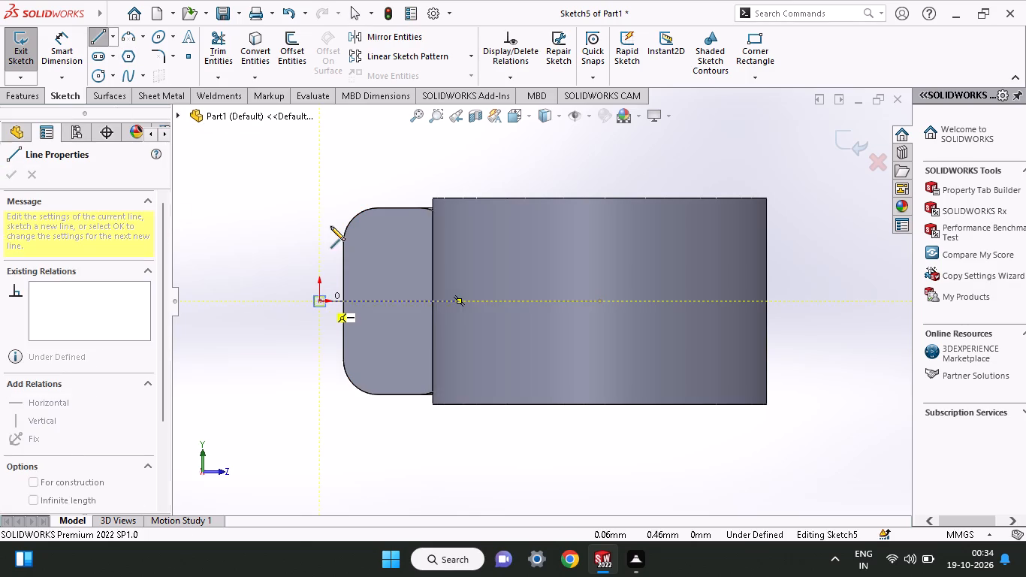
click(321, 221)
click(317, 388)
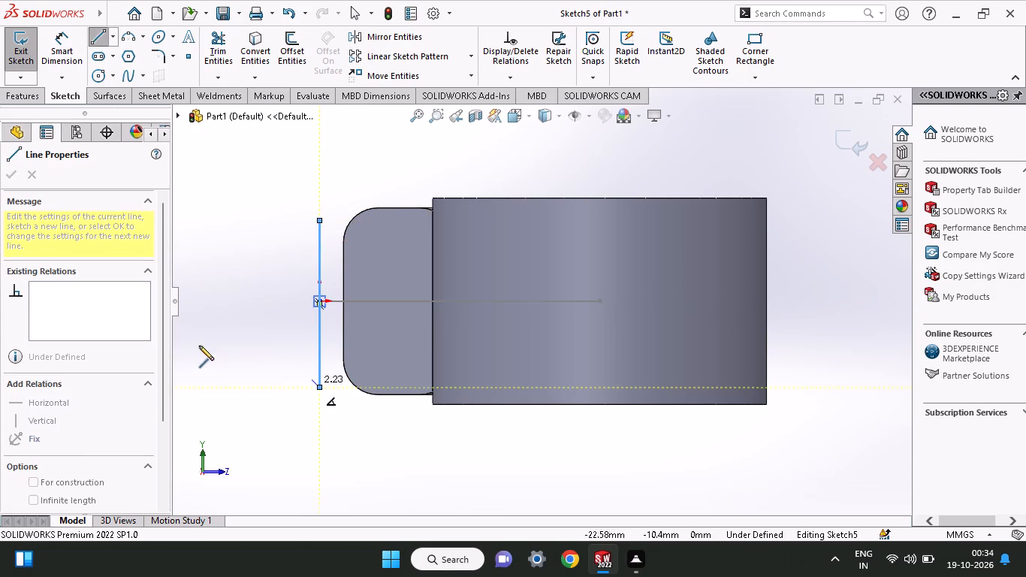
right_click(220, 336)
click(237, 346)
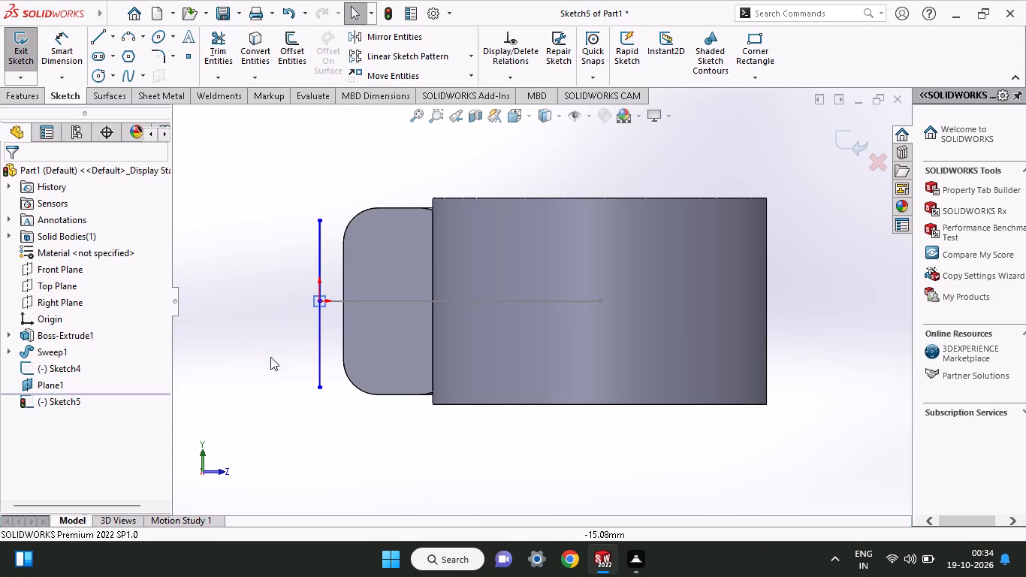
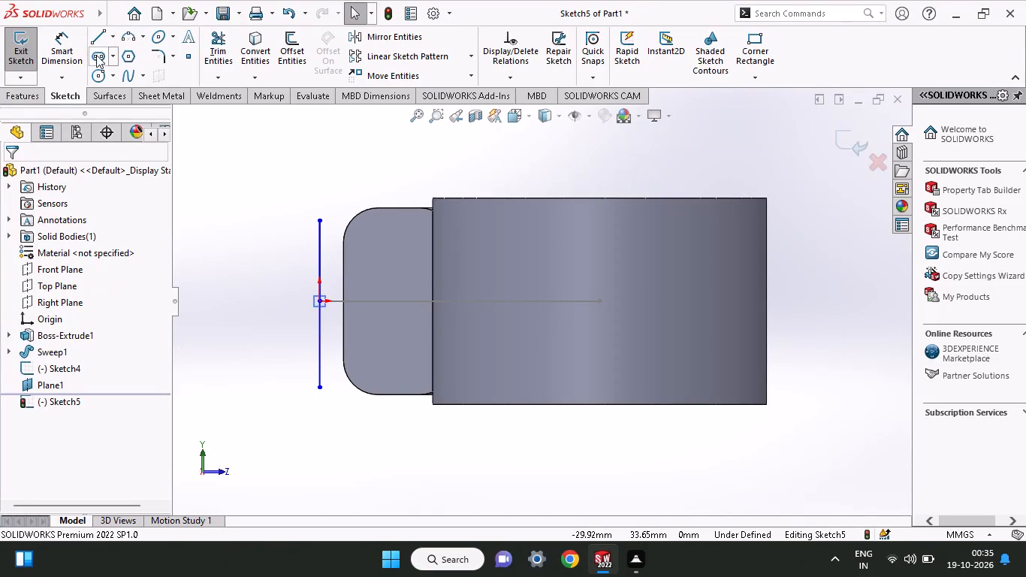
Draw three lines from the vertical line's upper endpoint back to its lower one, closing a rectangle about 18 mm wide and 34 mm tall.
click(99, 35)
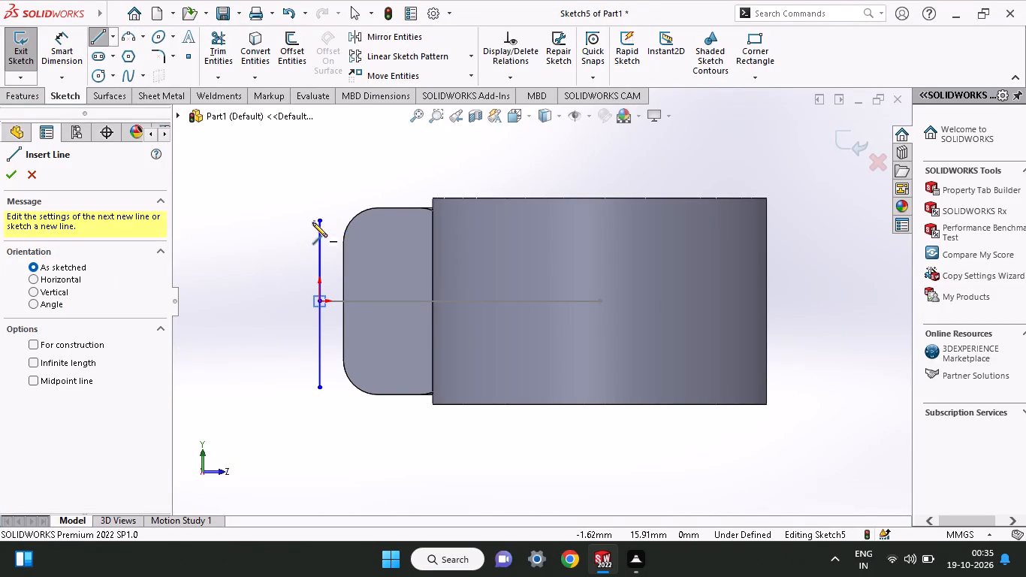
click(319, 219)
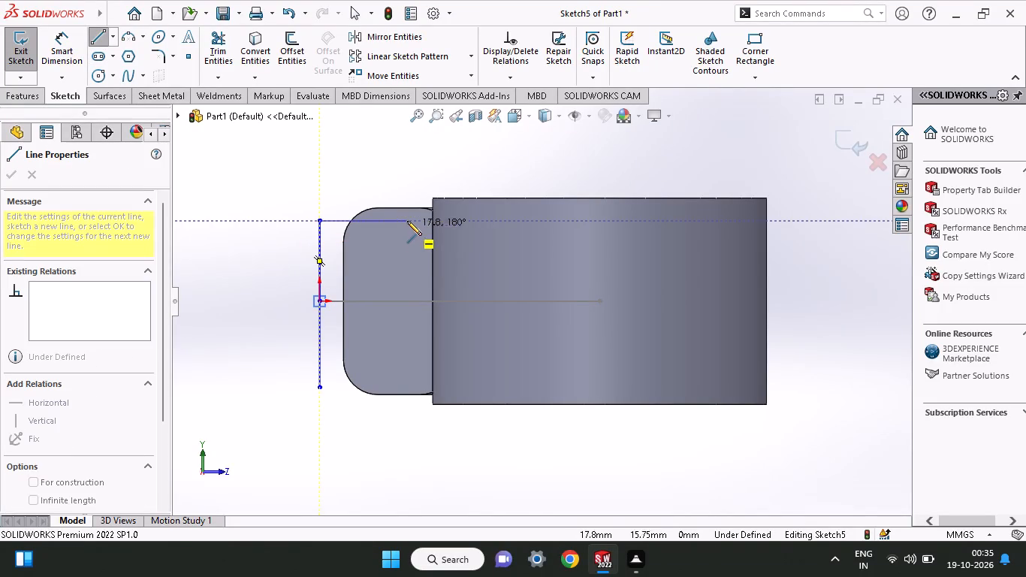
click(407, 221)
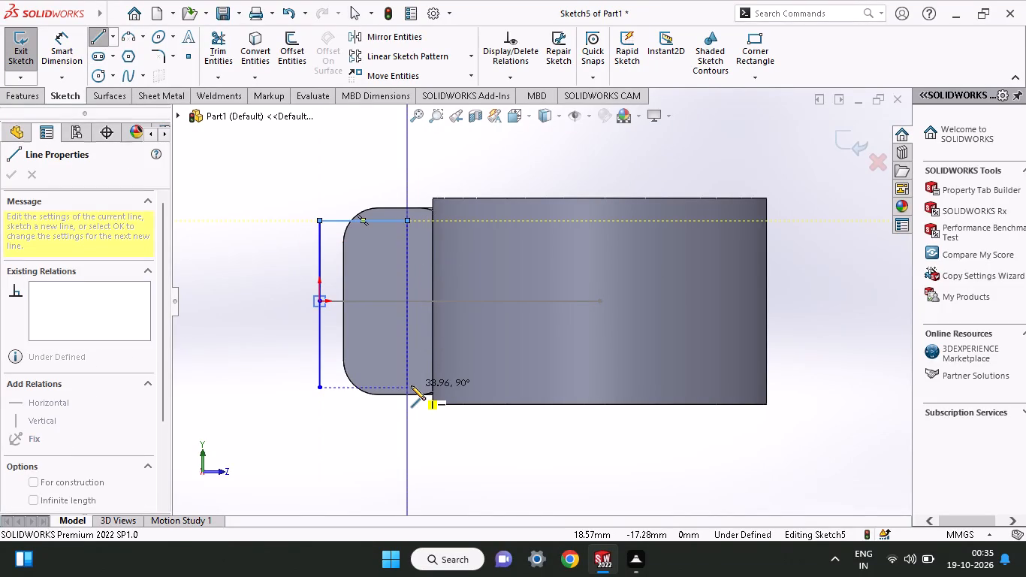
click(407, 388)
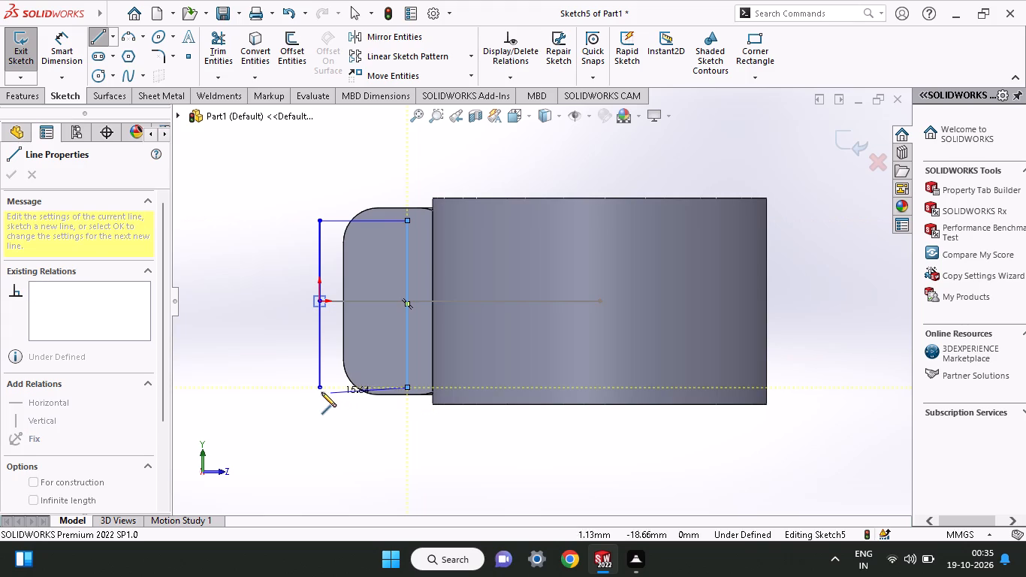
click(319, 390)
right_click(325, 418)
click(343, 428)
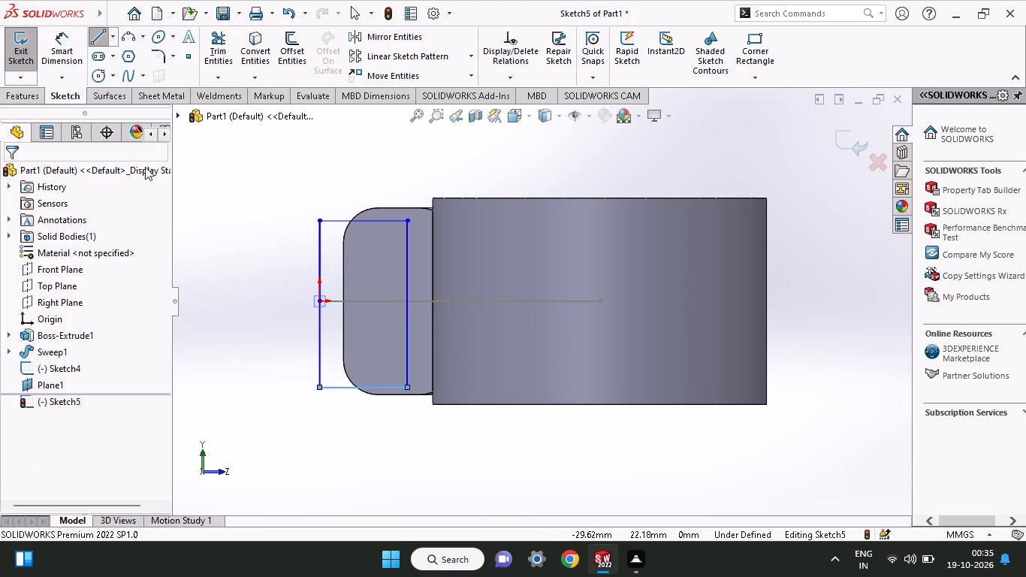
Dimension the rectangle's height between the two endpoints of the vertical line through the origin.
click(58, 71)
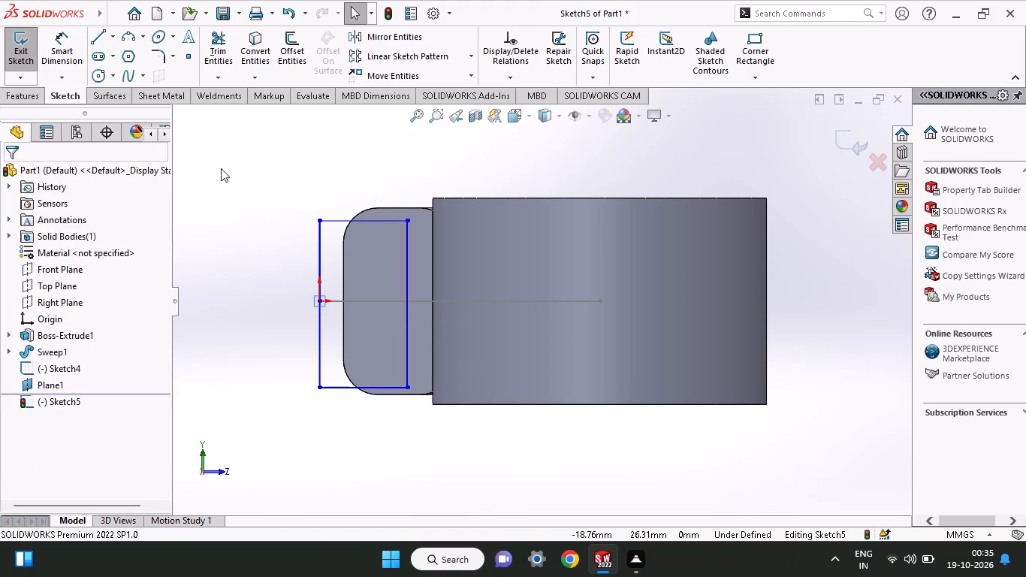
click(80, 52)
click(321, 222)
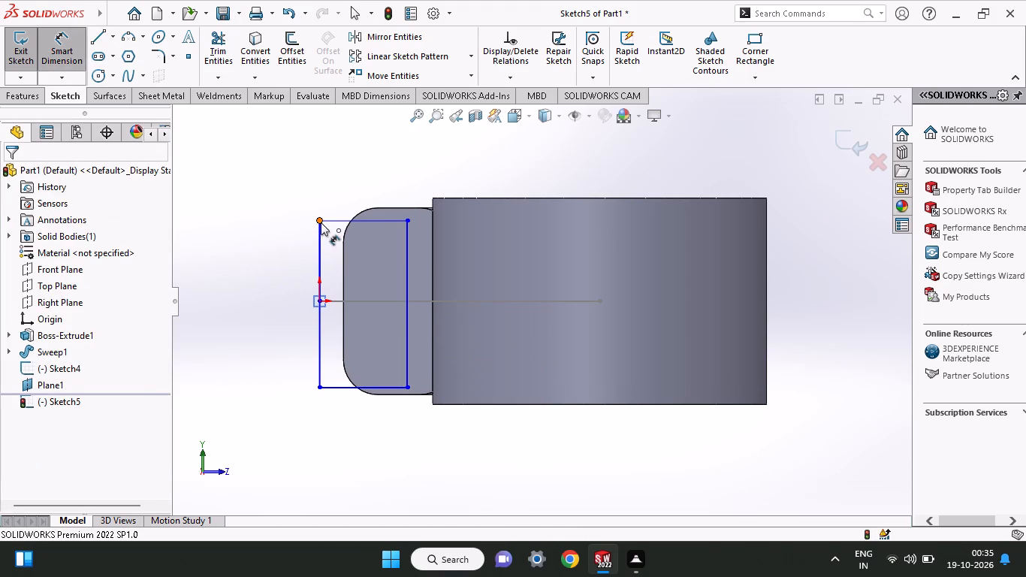
click(318, 388)
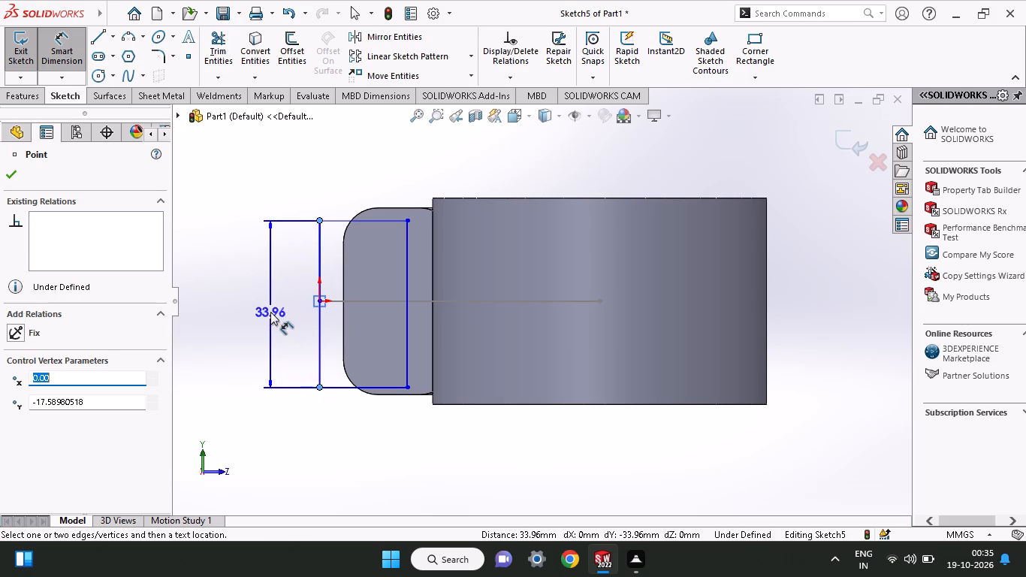
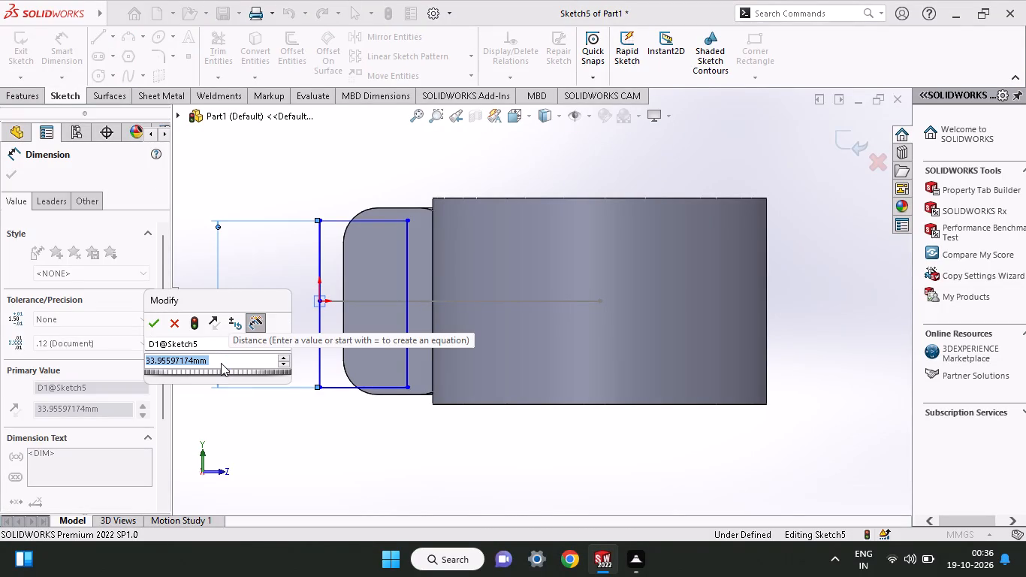
Set the rectangle's height to 40 mm.
text(40)
key(Return)
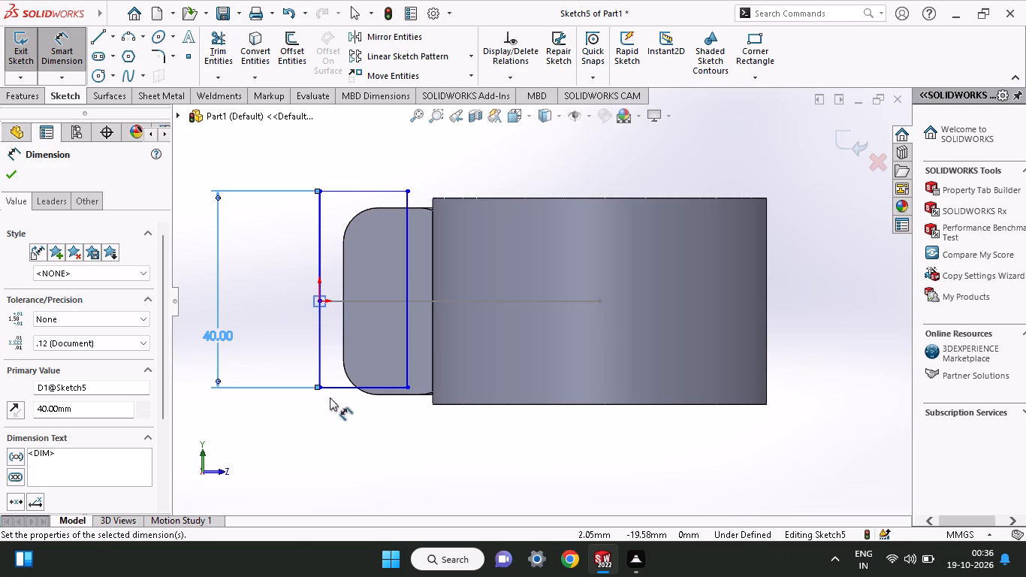
Dimension the distance from the origin-side vertical line's lower endpoint to the origin as 20 mm, centring the rectangle vertically.
click(322, 387)
click(321, 305)
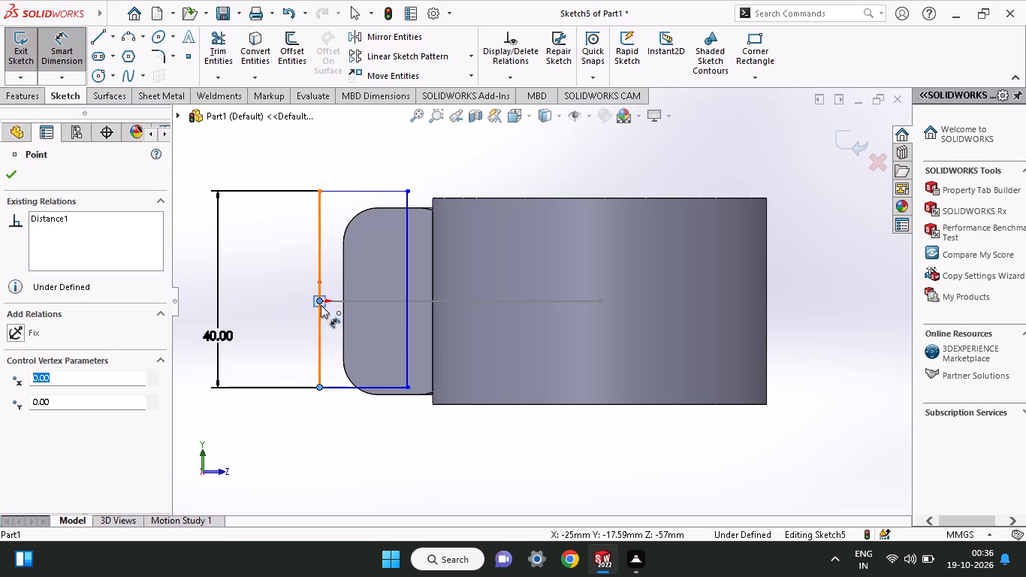
click(293, 329)
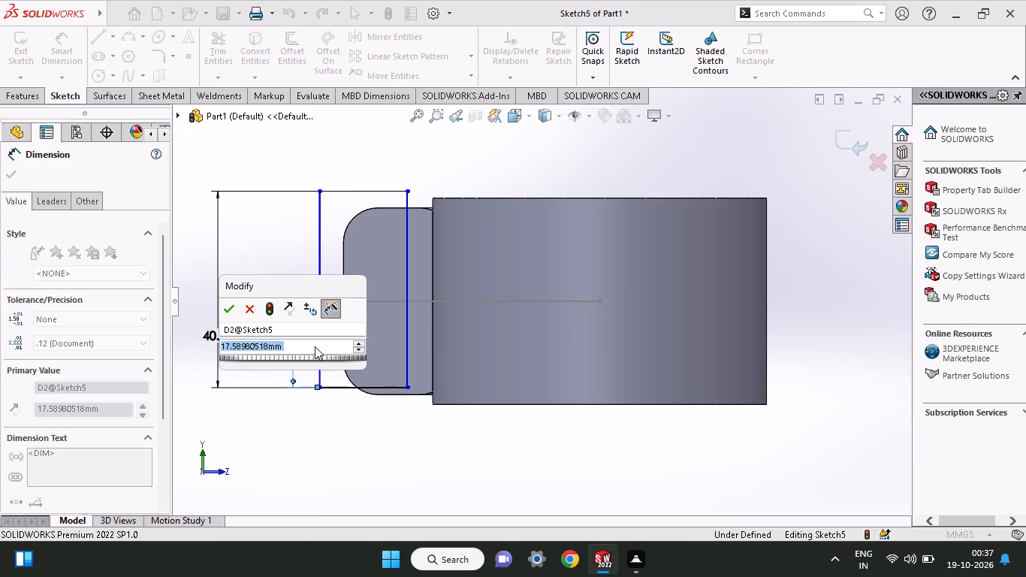
text(20)
key(Return)
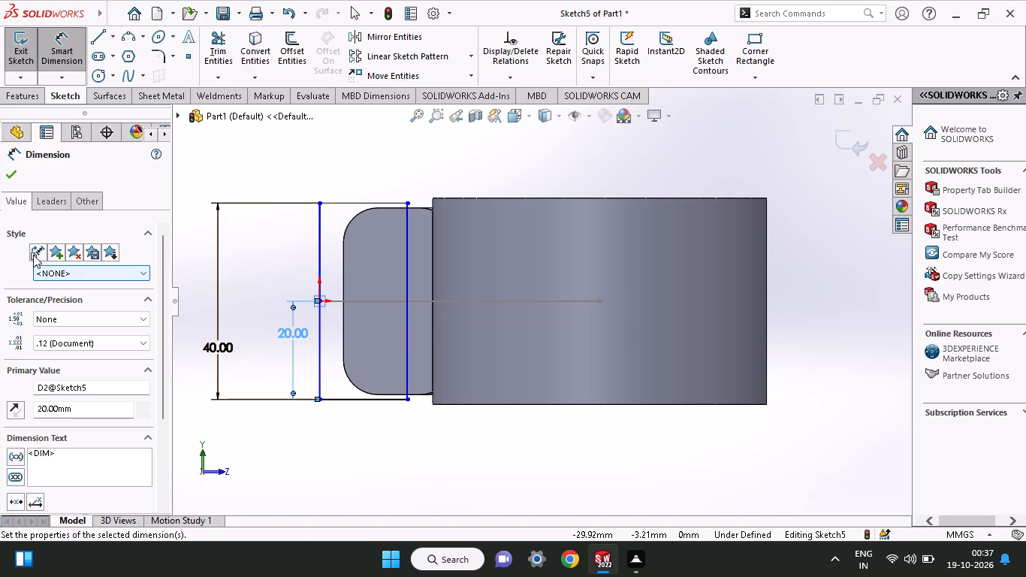
click(11, 175)
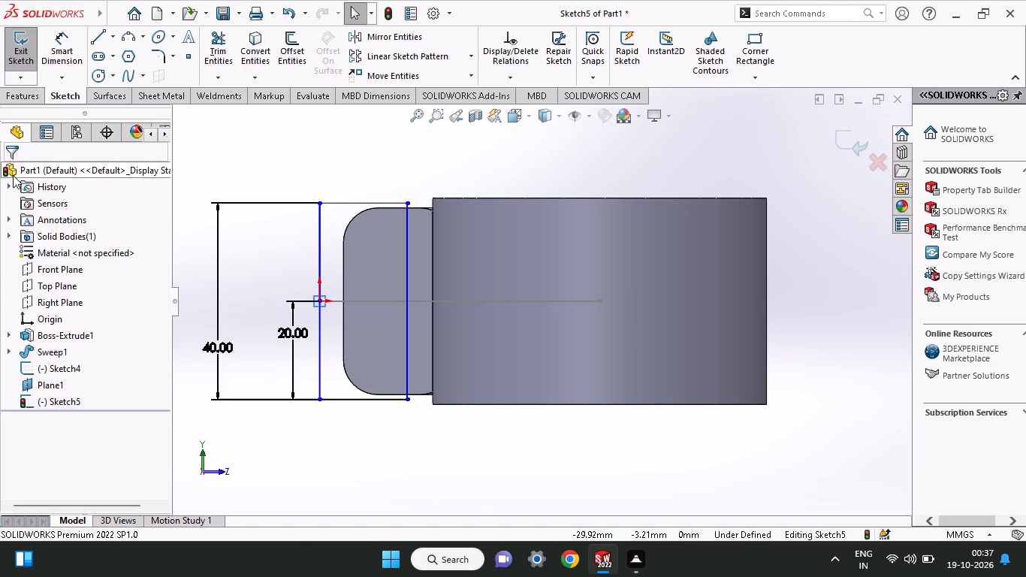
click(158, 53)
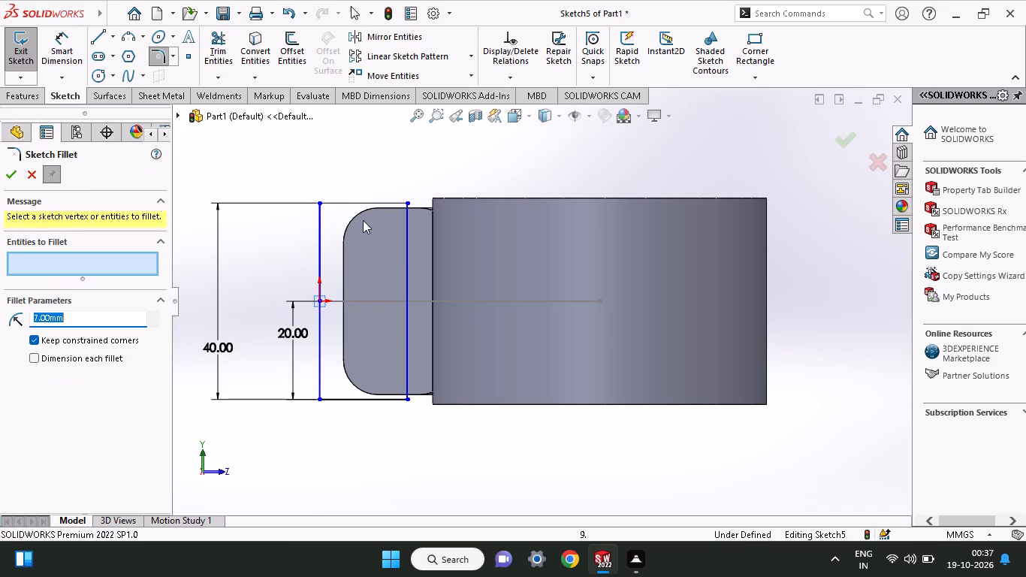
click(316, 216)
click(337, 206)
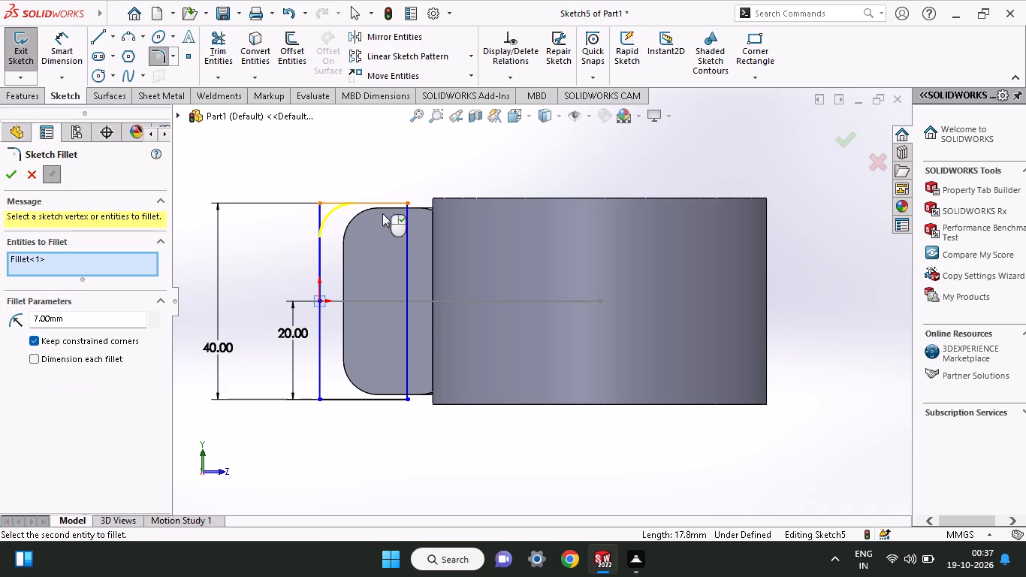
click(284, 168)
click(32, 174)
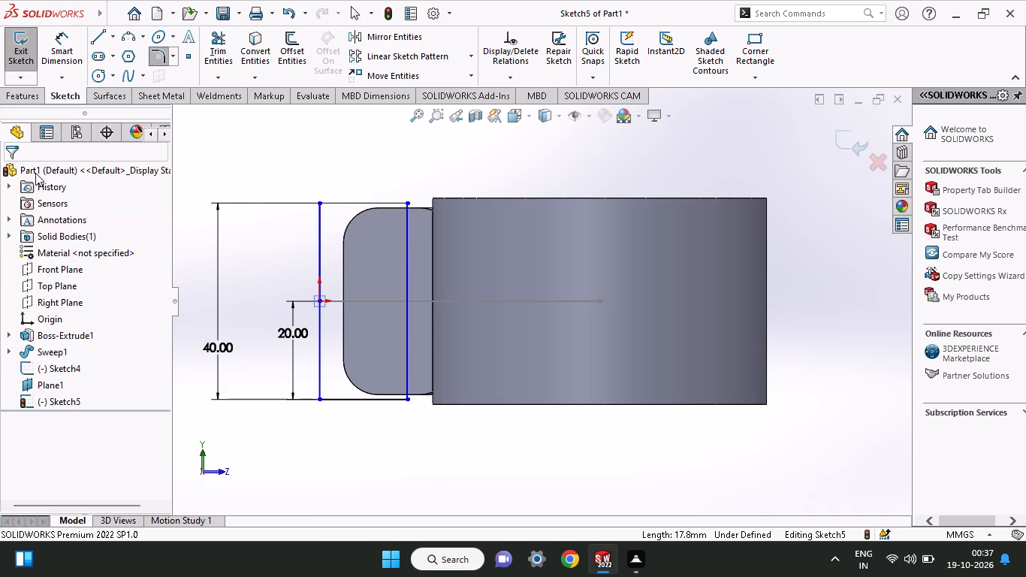
Dimension the rectangle's upper horizontal line and set its width to 35 mm.
click(56, 59)
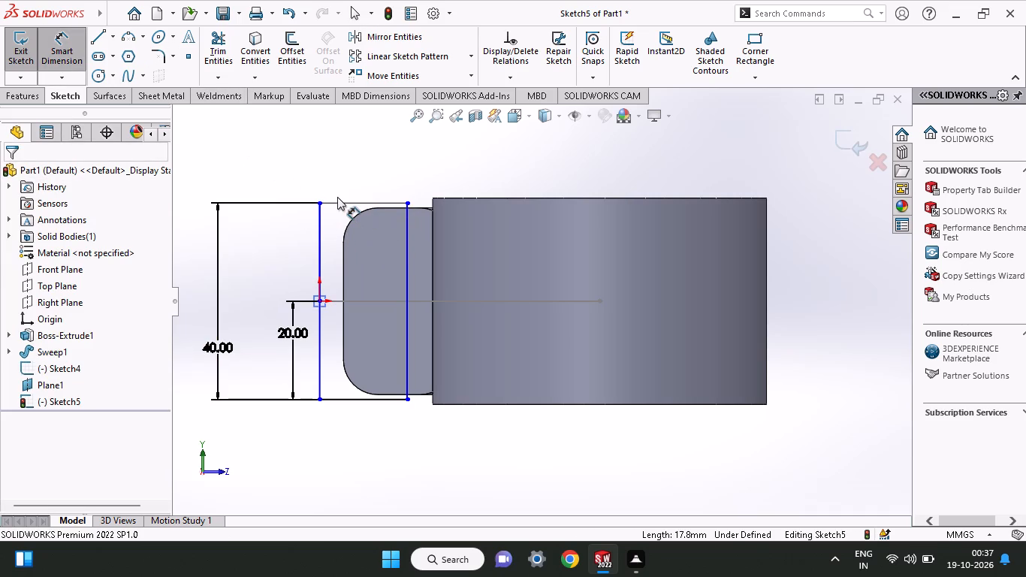
click(338, 201)
click(346, 172)
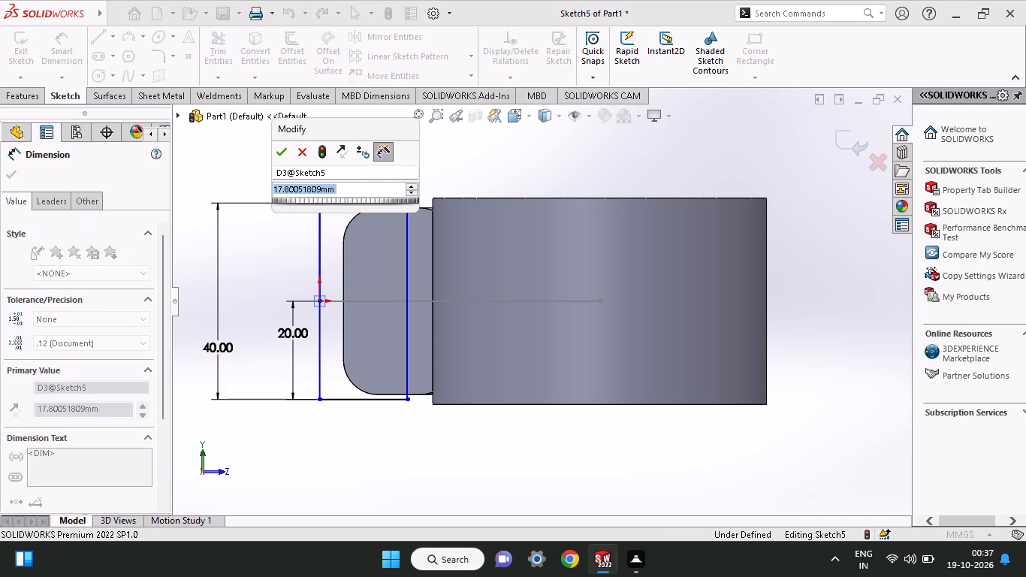
text(35)
key(Return)
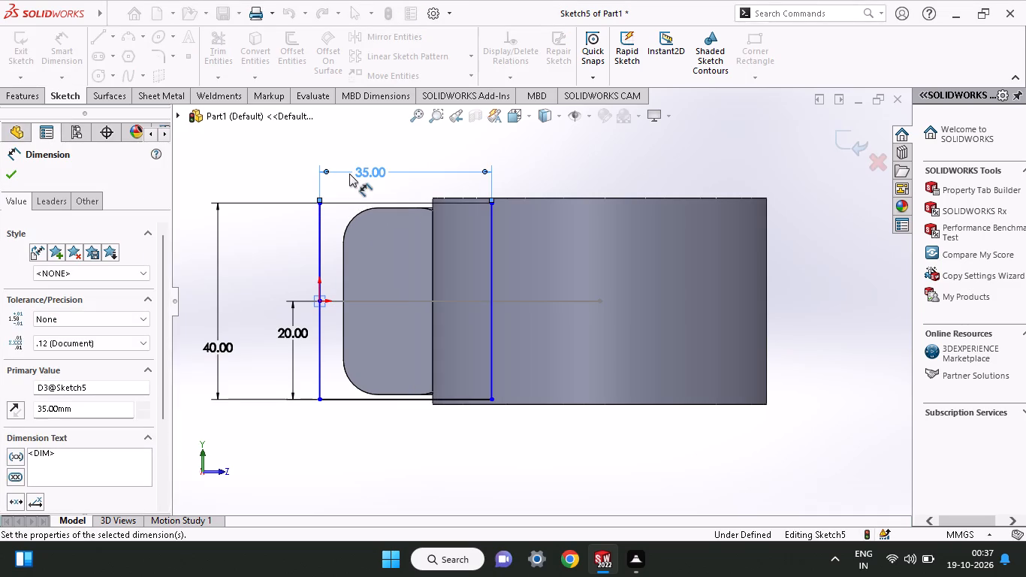
click(17, 182)
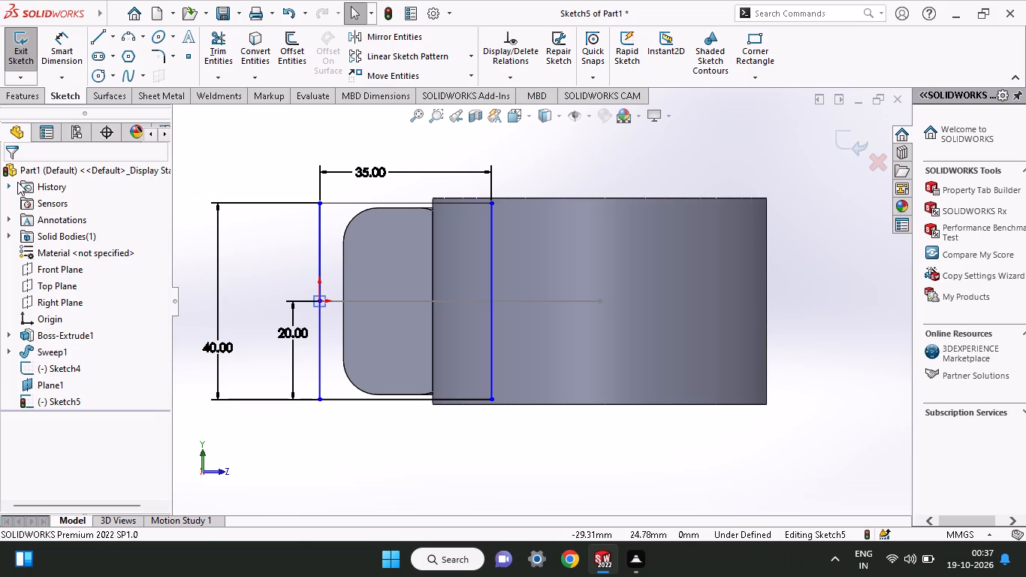
Round all four corners of the rectangle with 7 mm sketch fillets.
click(162, 59)
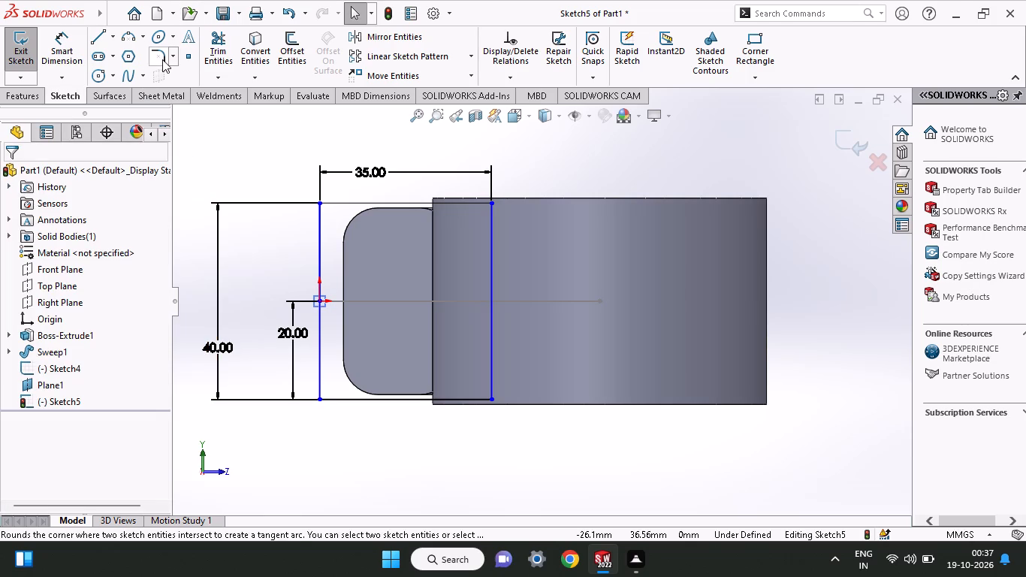
click(321, 225)
click(349, 206)
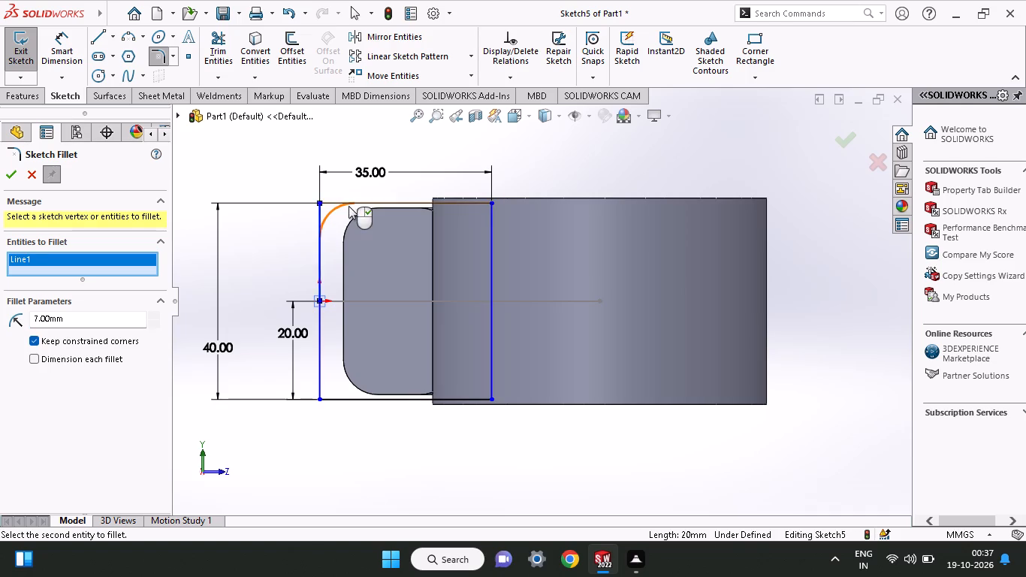
click(490, 205)
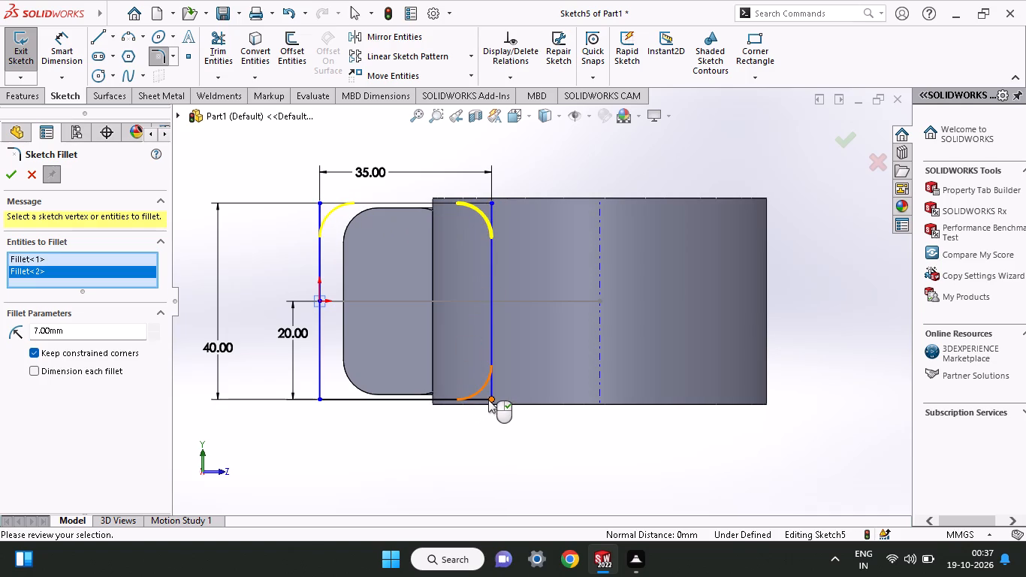
click(488, 400)
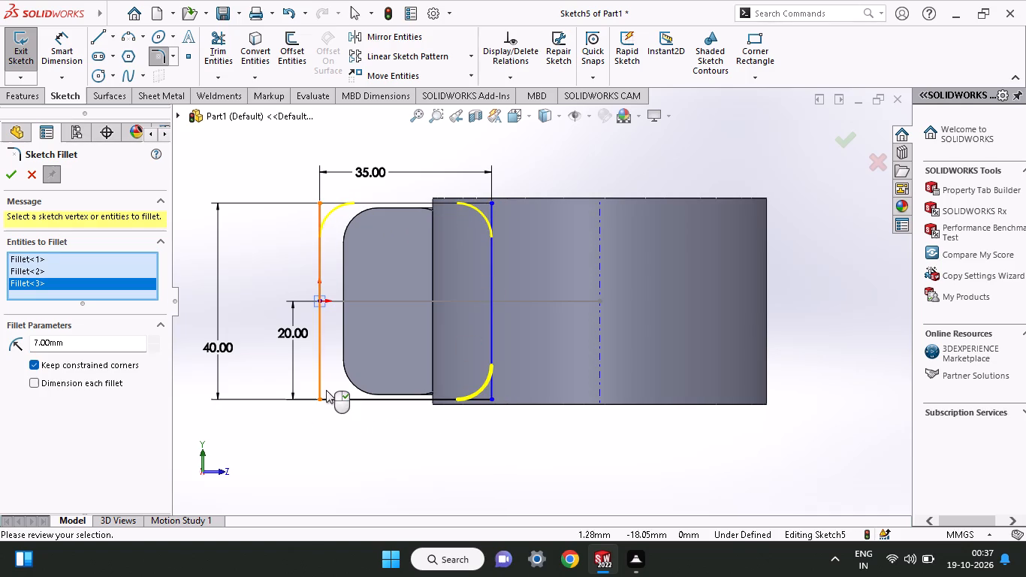
click(321, 402)
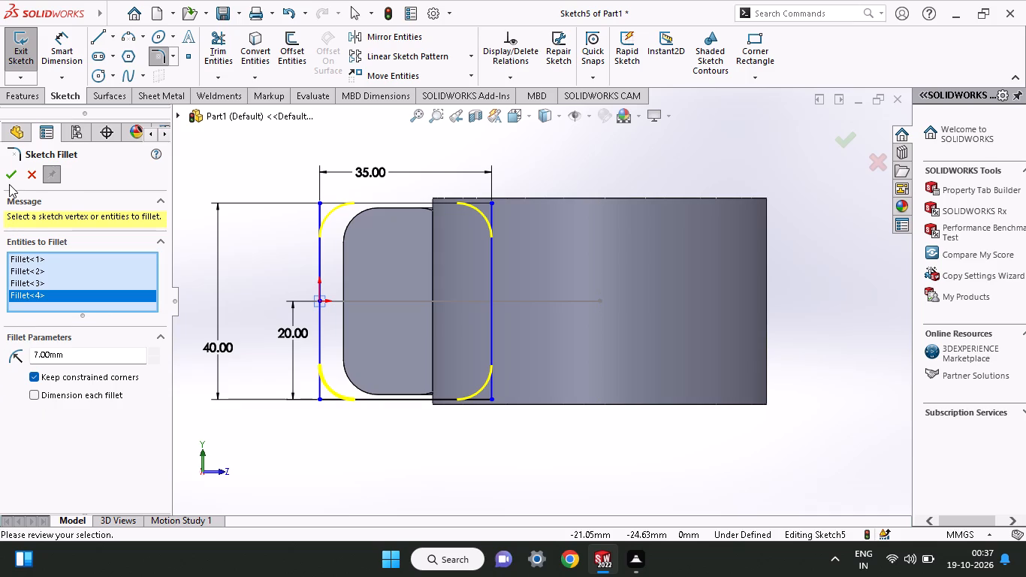
click(8, 177)
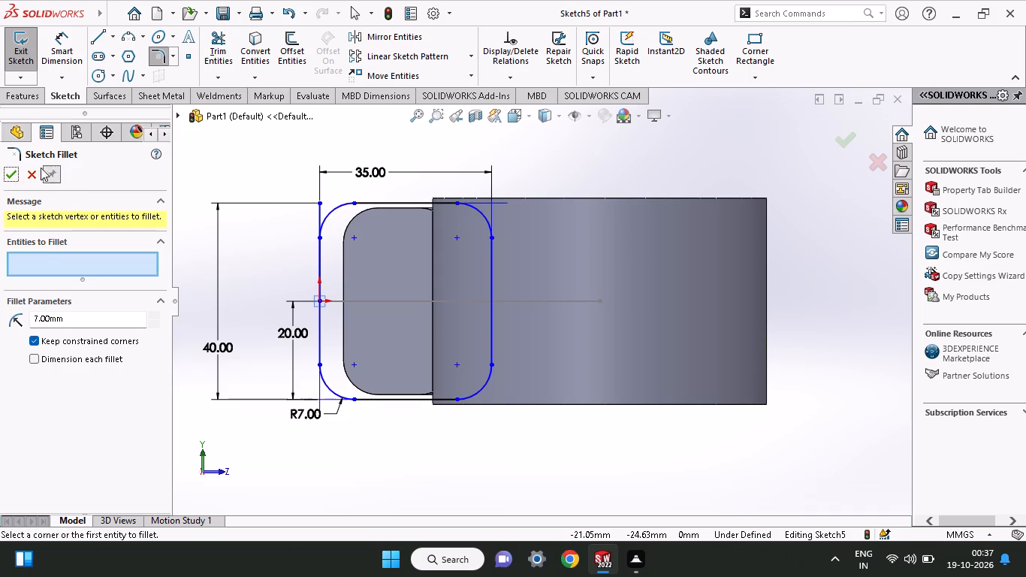
click(3, 174)
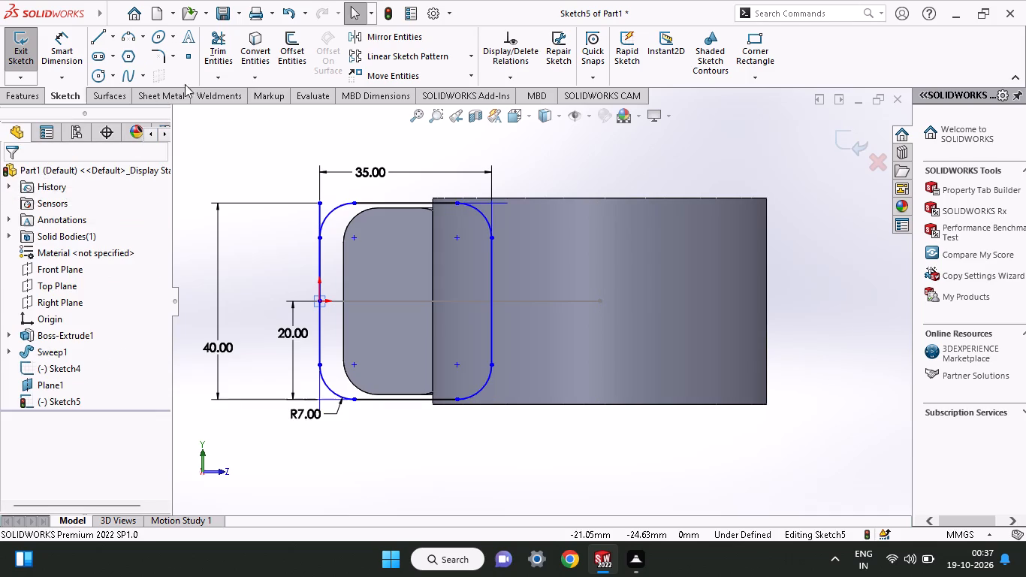
Power-trim the leftover line extensions outside the rounded rectangle's upper corner on the origin side.
click(213, 47)
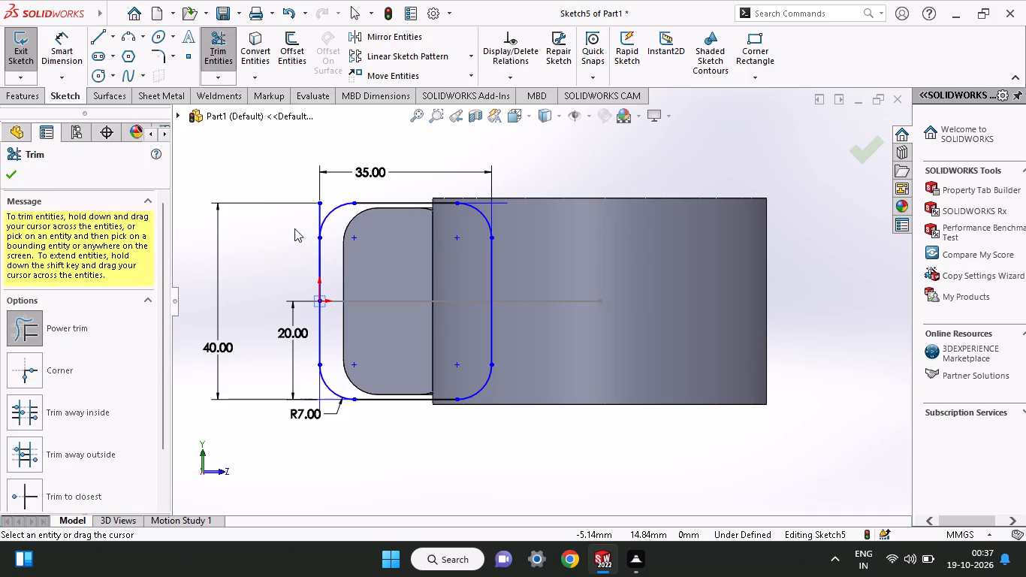
drag(301, 218, 326, 200)
middle_drag(264, 204, 307, 212)
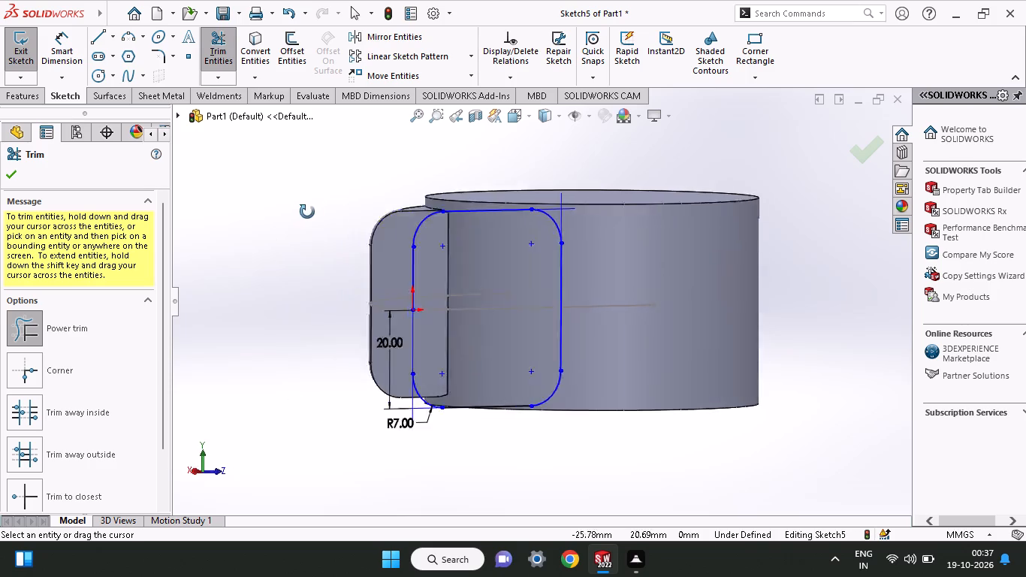
middle_drag(307, 212, 275, 236)
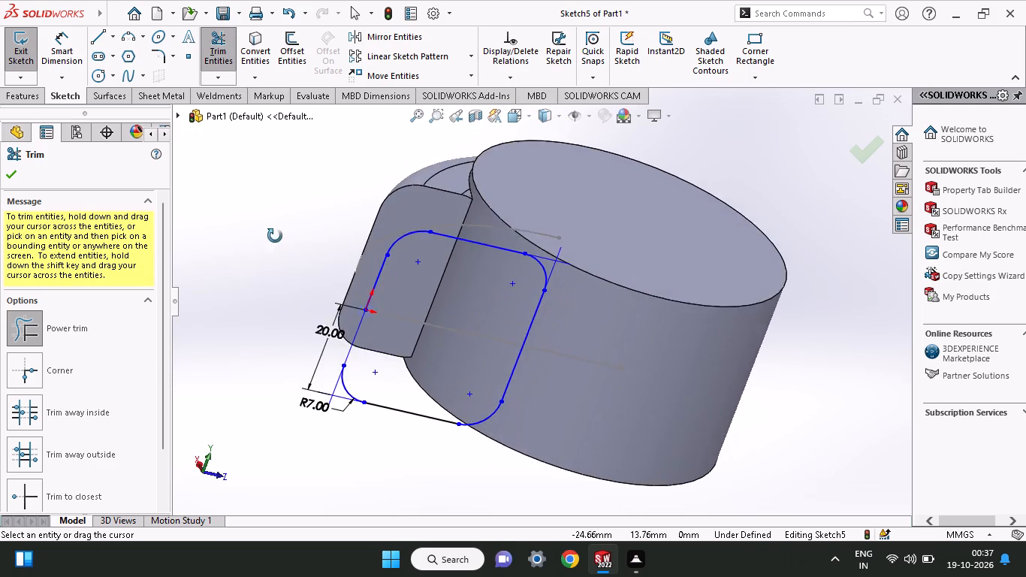
middle_drag(275, 236, 242, 246)
middle_drag(242, 246, 271, 301)
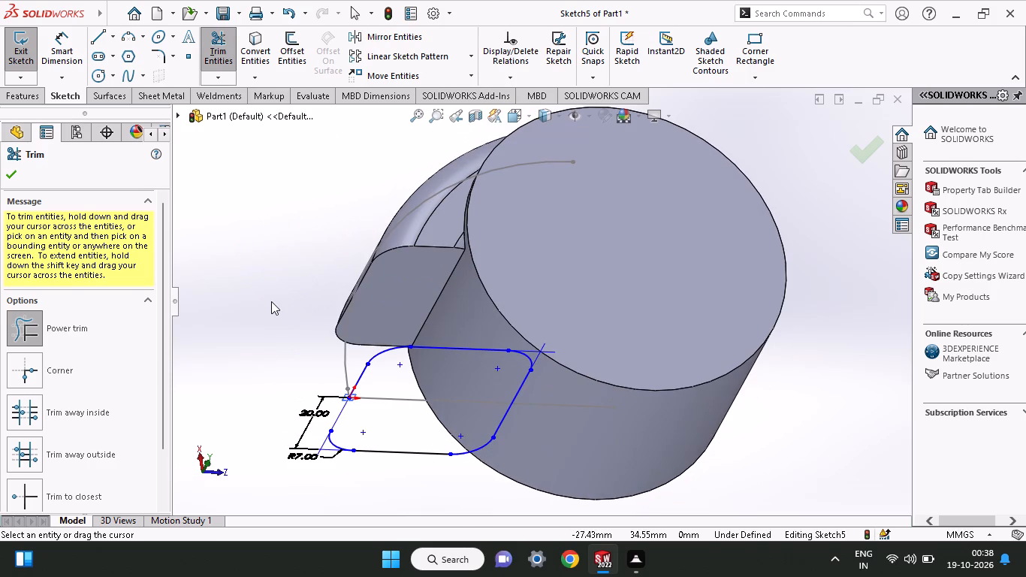
click(19, 179)
Hide Sketch4, the sketch containing the arc path and its straight line.
middle_drag(332, 186, 408, 210)
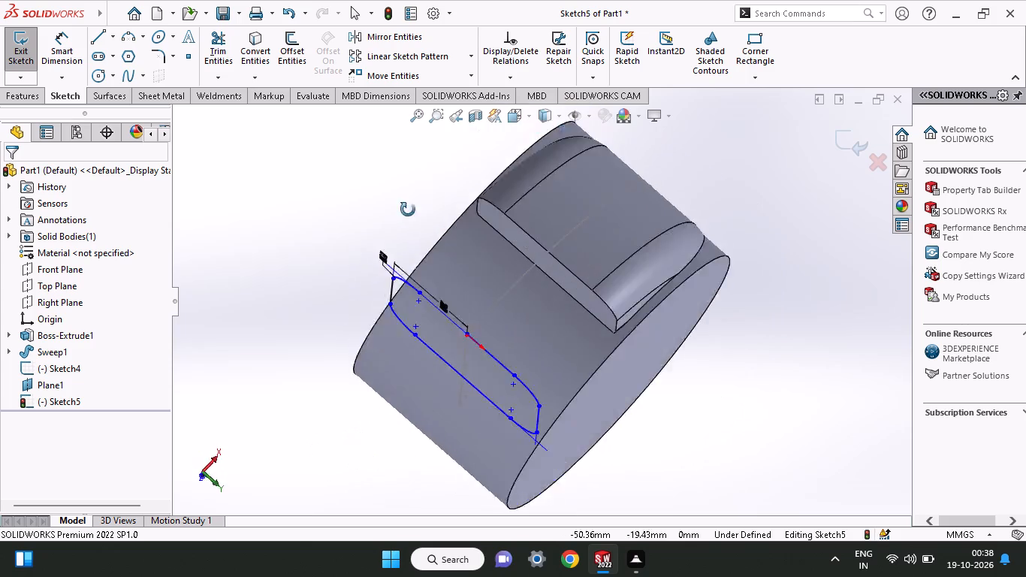
middle_drag(408, 210, 385, 183)
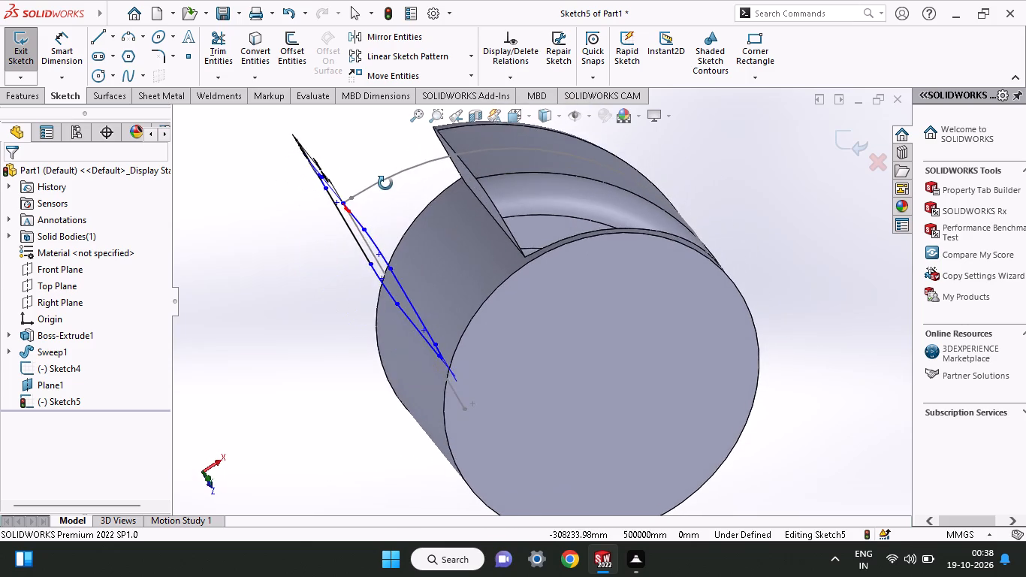
middle_drag(385, 183, 346, 186)
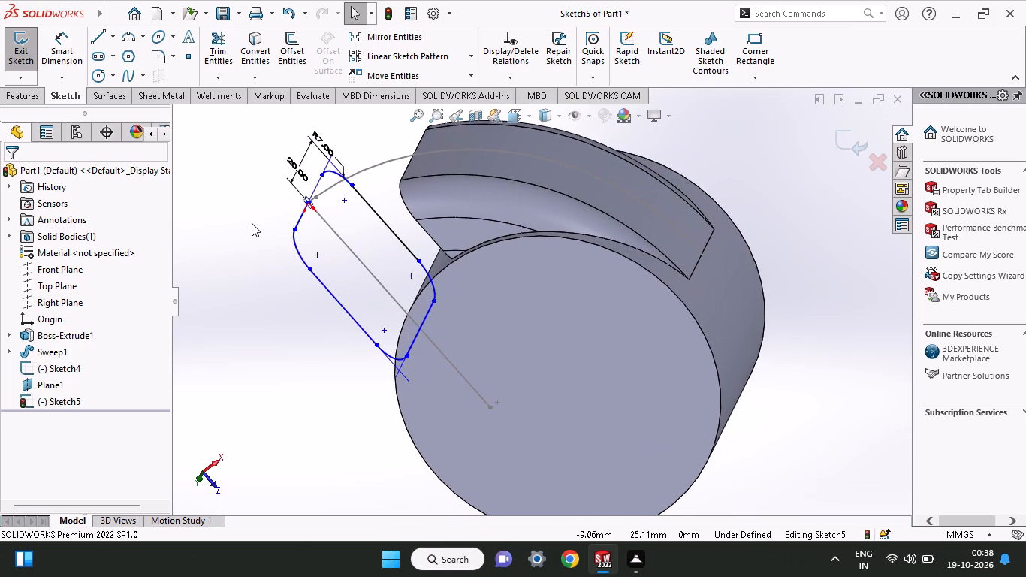
middle_drag(264, 211, 272, 193)
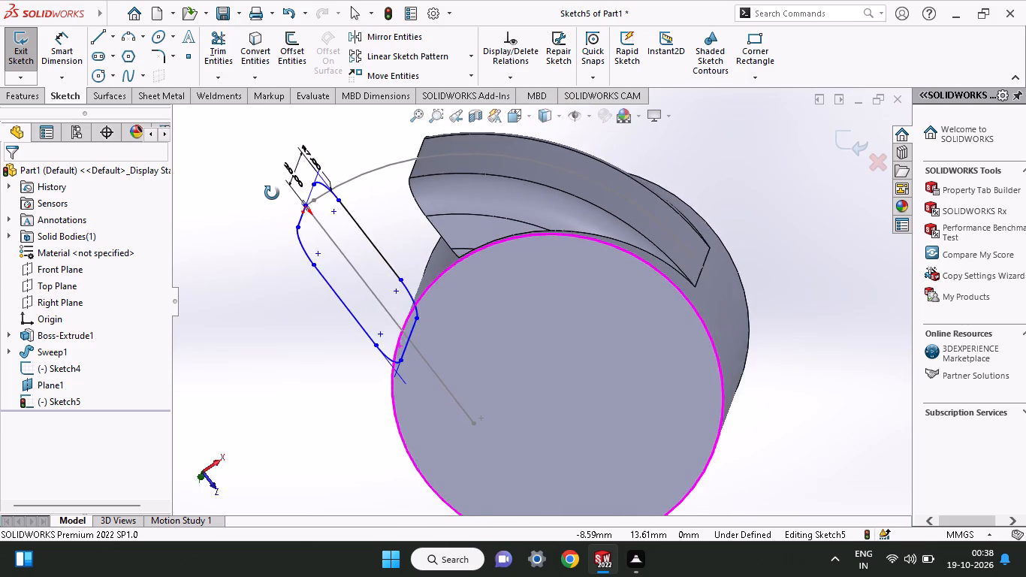
middle_drag(272, 193, 303, 142)
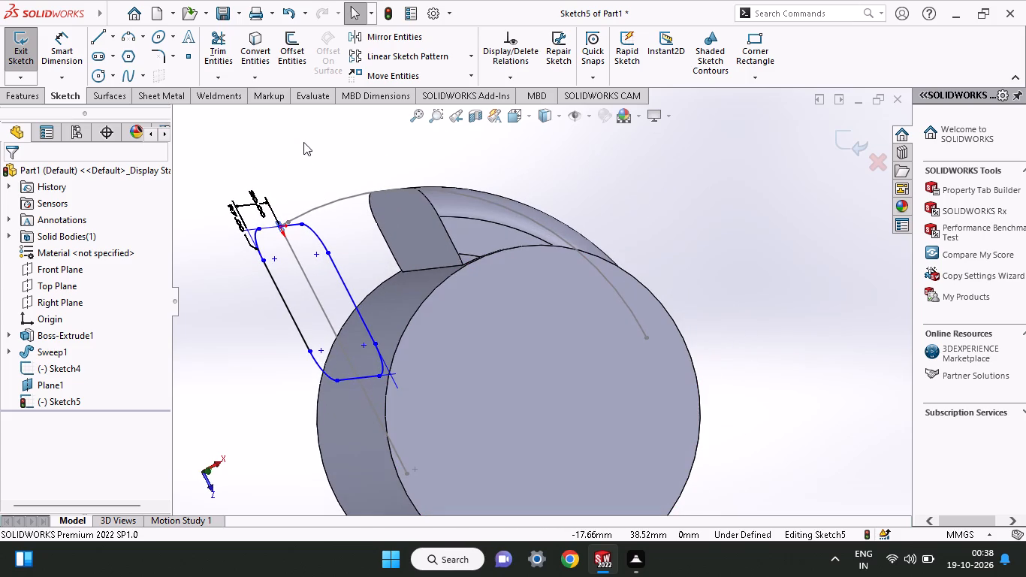
middle_drag(361, 295, 384, 262)
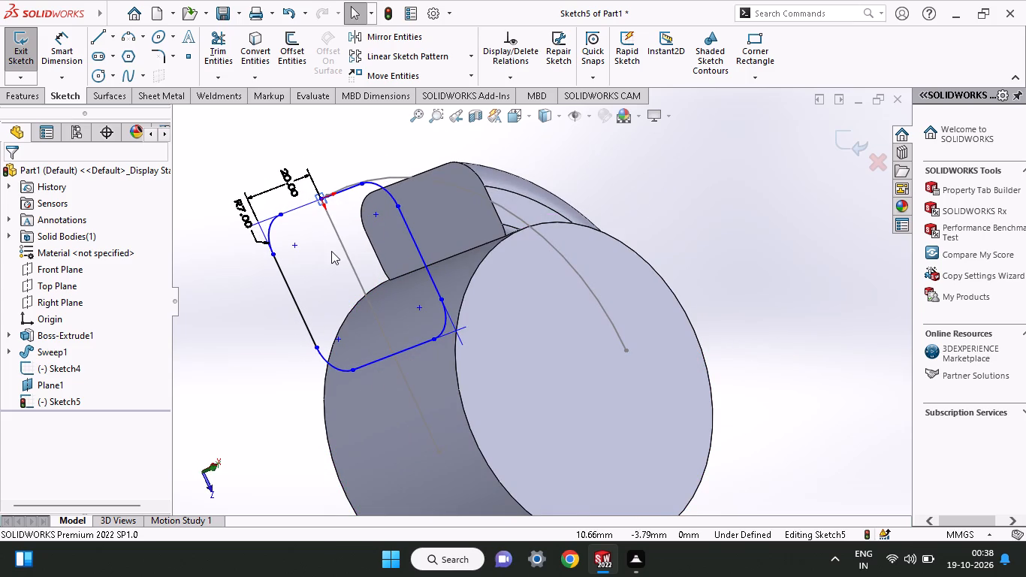
click(354, 265)
right_click(354, 265)
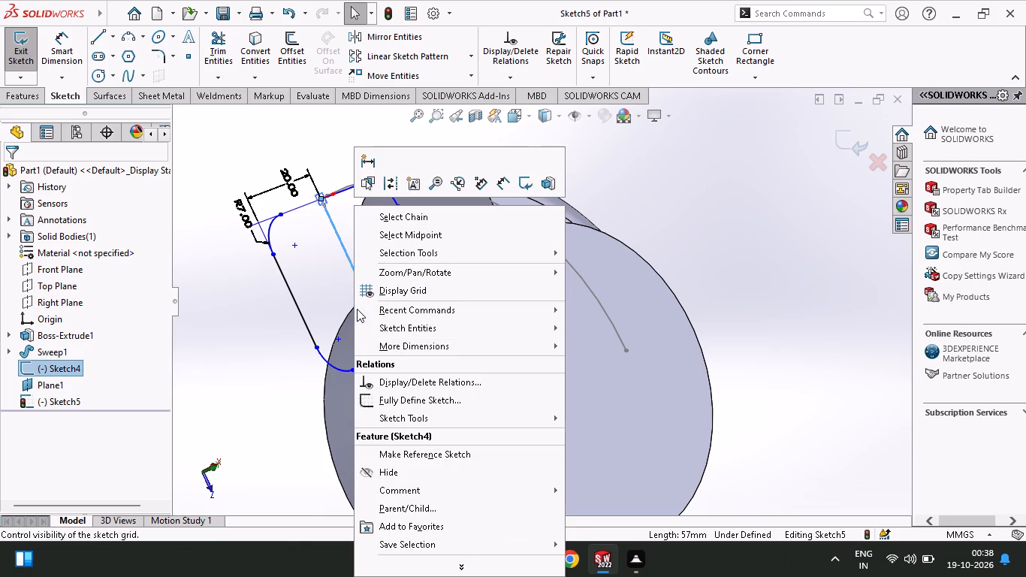
click(237, 316)
middle_drag(348, 244, 327, 325)
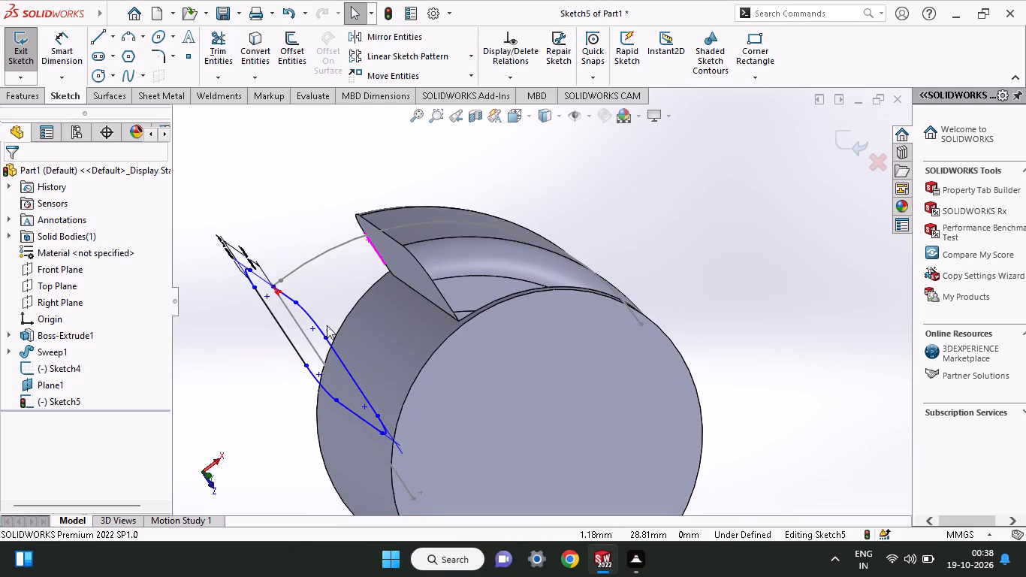
click(342, 248)
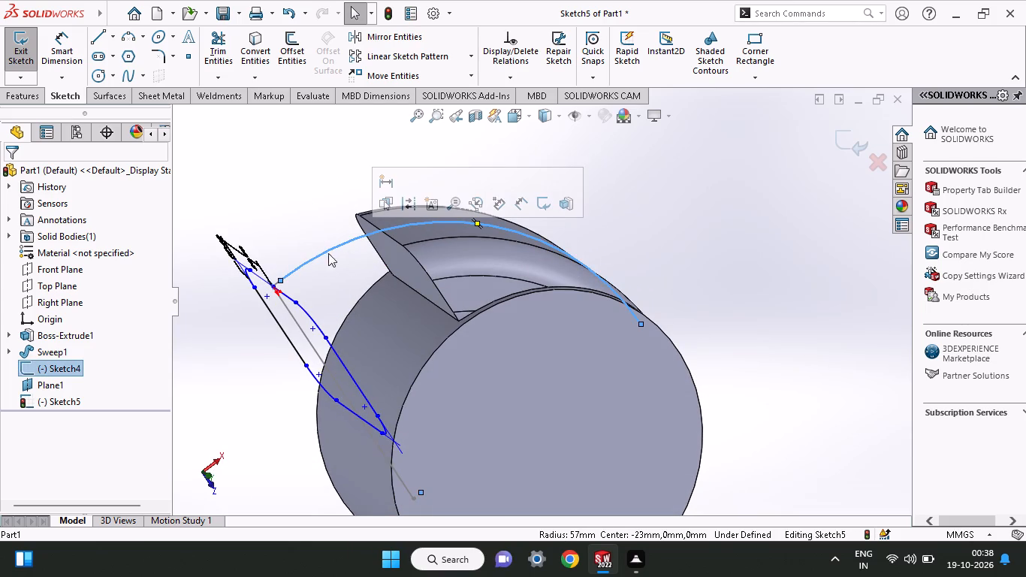
right_click(65, 369)
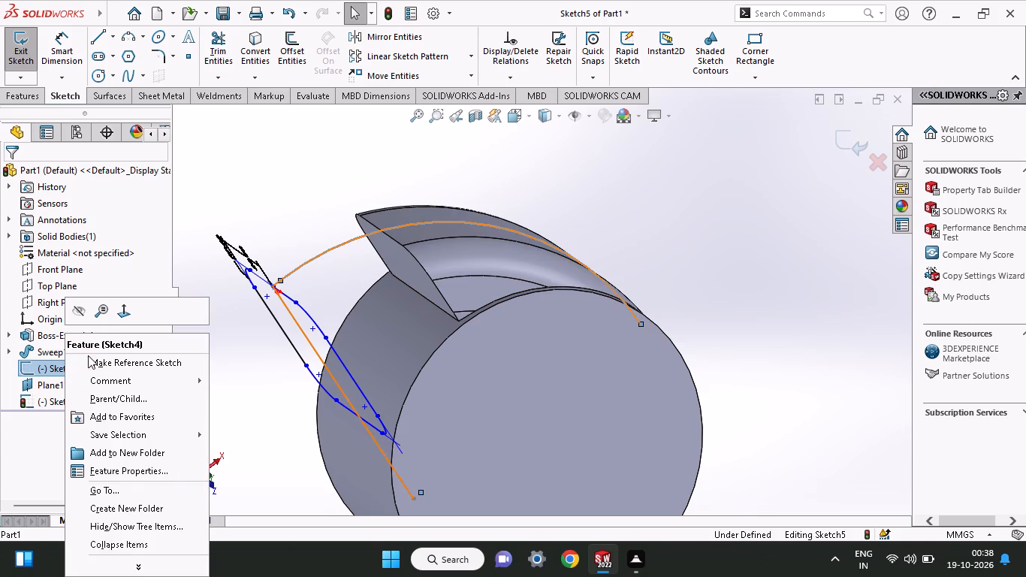
click(83, 310)
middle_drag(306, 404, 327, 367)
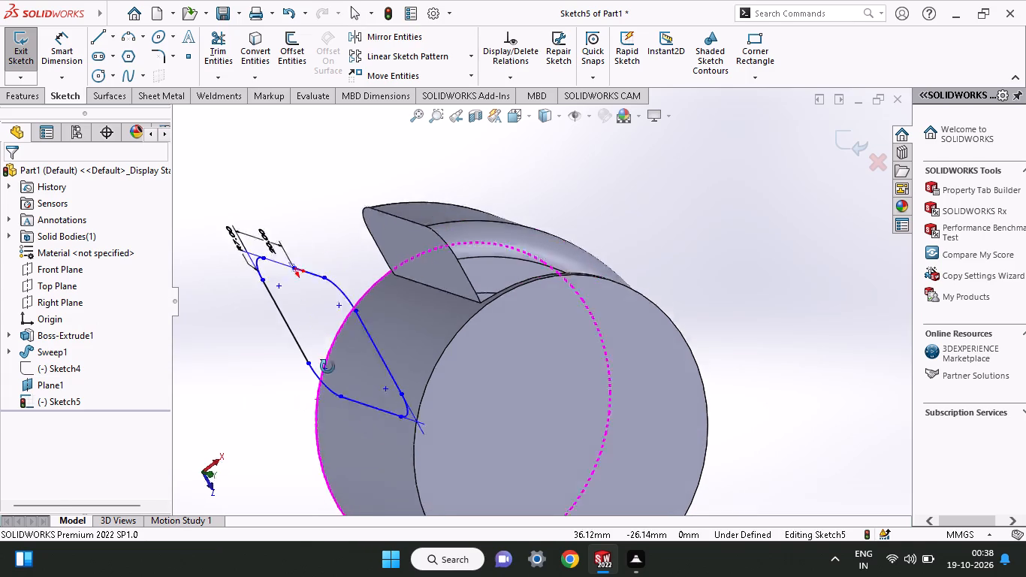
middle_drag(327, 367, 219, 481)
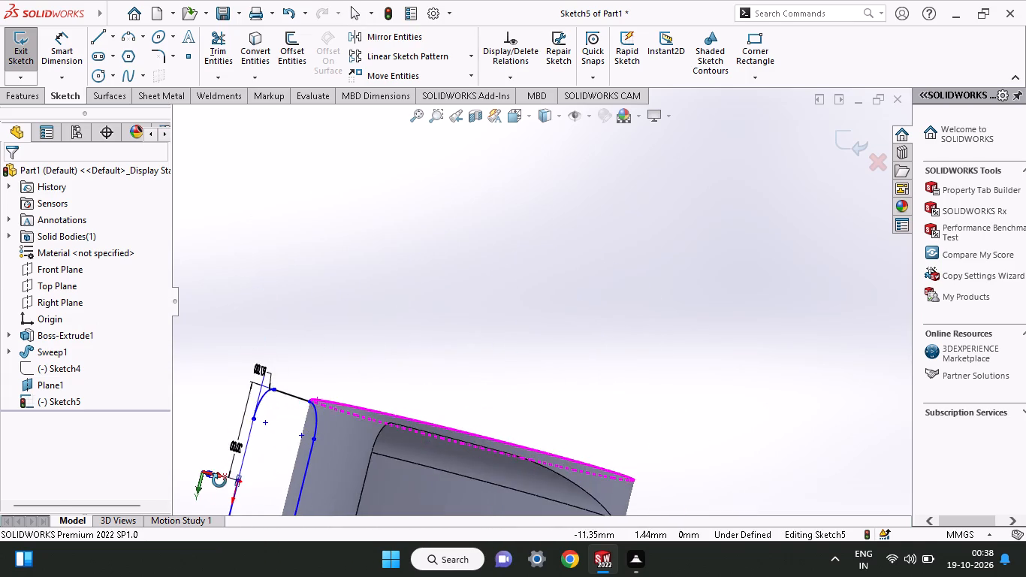
Examine from several angles how the rounded rectangle profile sits relative to the cylinder and the swept boss.
middle_drag(219, 481, 230, 300)
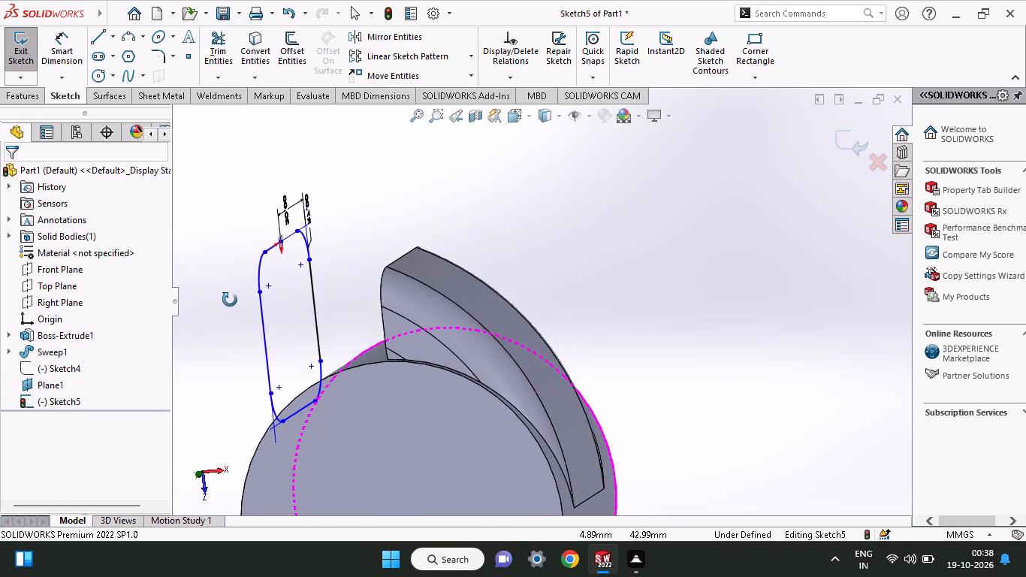
middle_drag(230, 300, 237, 293)
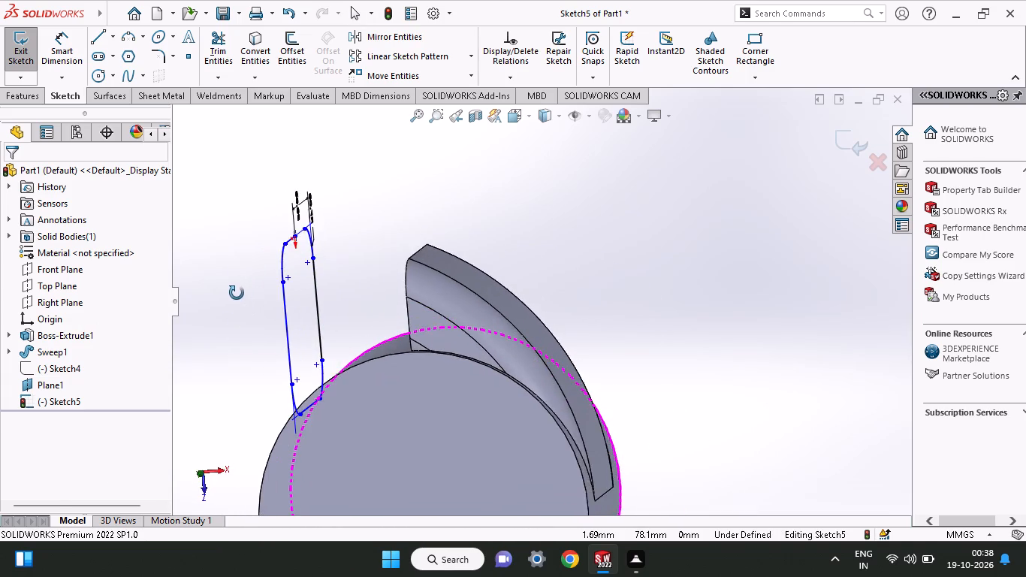
middle_drag(237, 293, 291, 349)
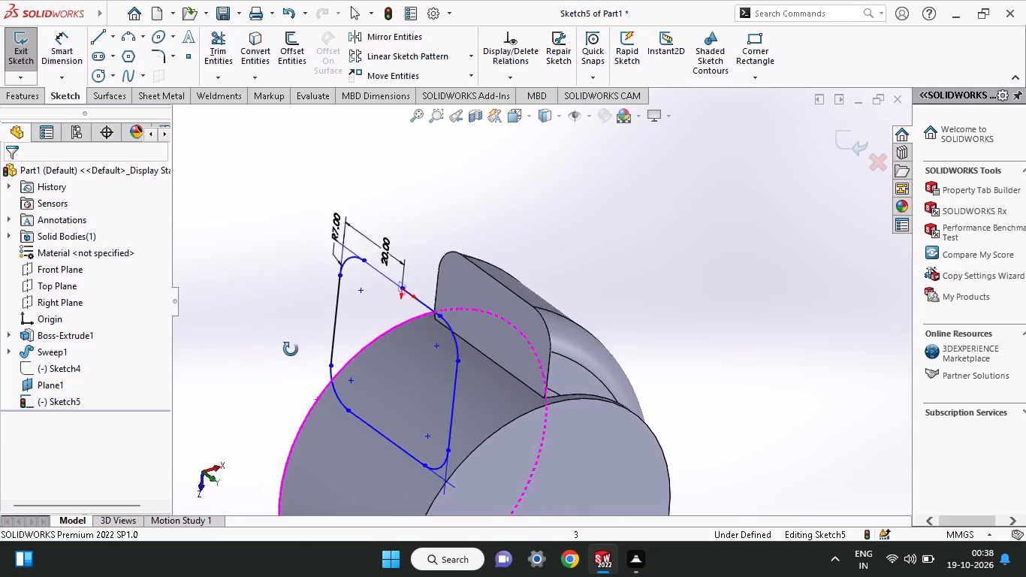
middle_drag(291, 349, 285, 141)
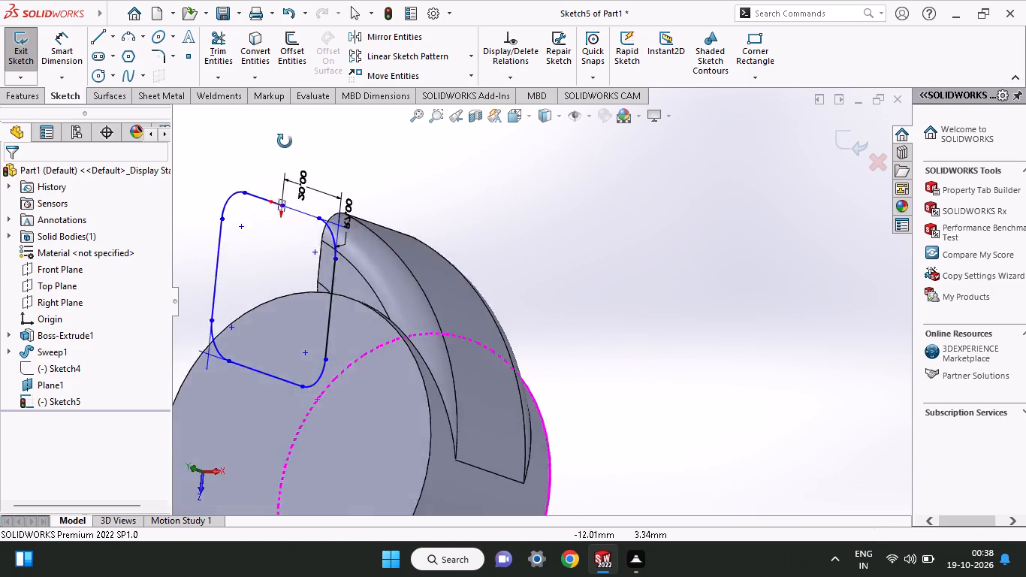
middle_drag(285, 141, 382, 237)
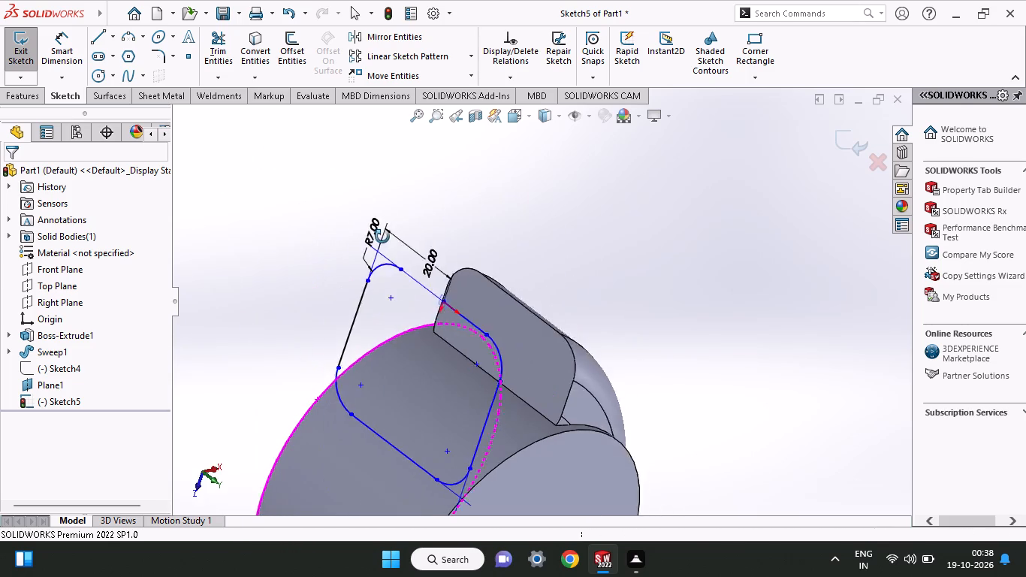
middle_drag(382, 237, 258, 240)
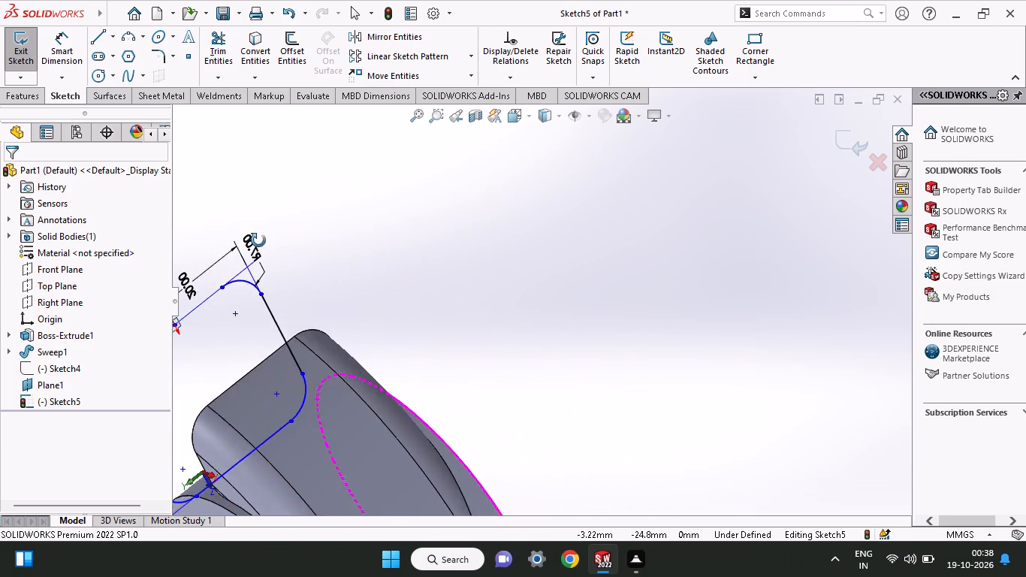
middle_drag(258, 240, 348, 402)
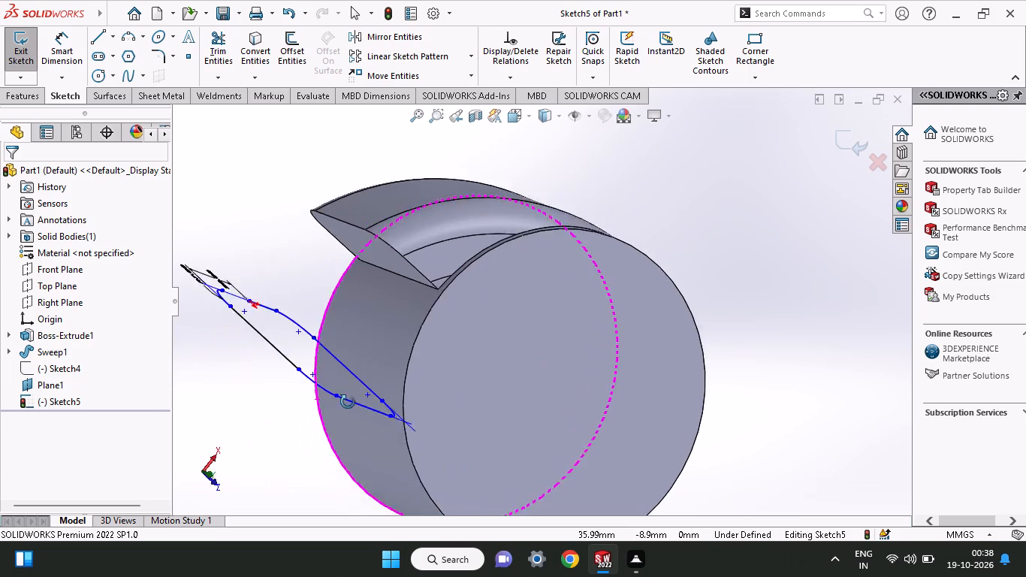
middle_drag(348, 402, 371, 299)
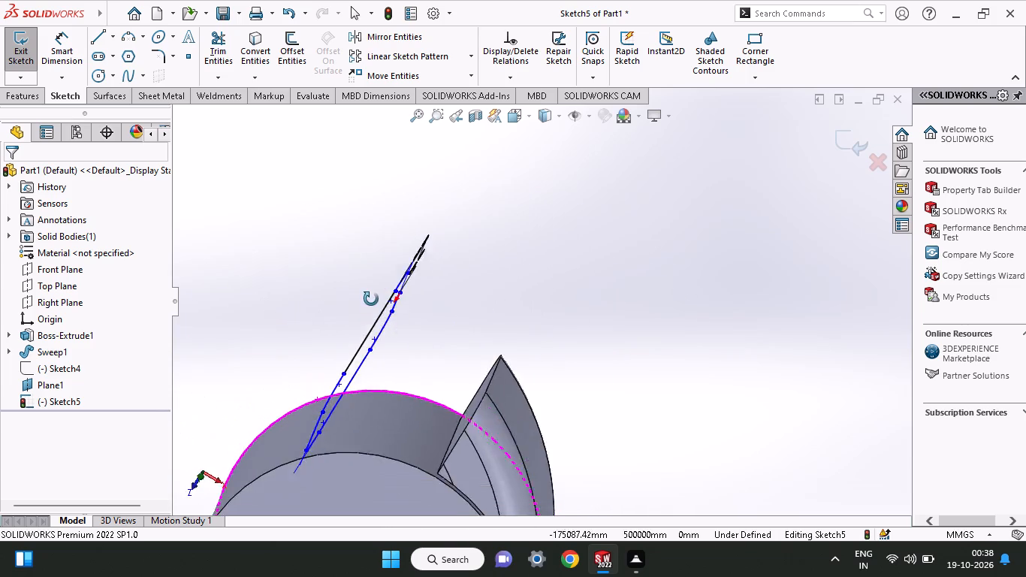
middle_drag(371, 299, 400, 304)
middle_drag(440, 365, 454, 352)
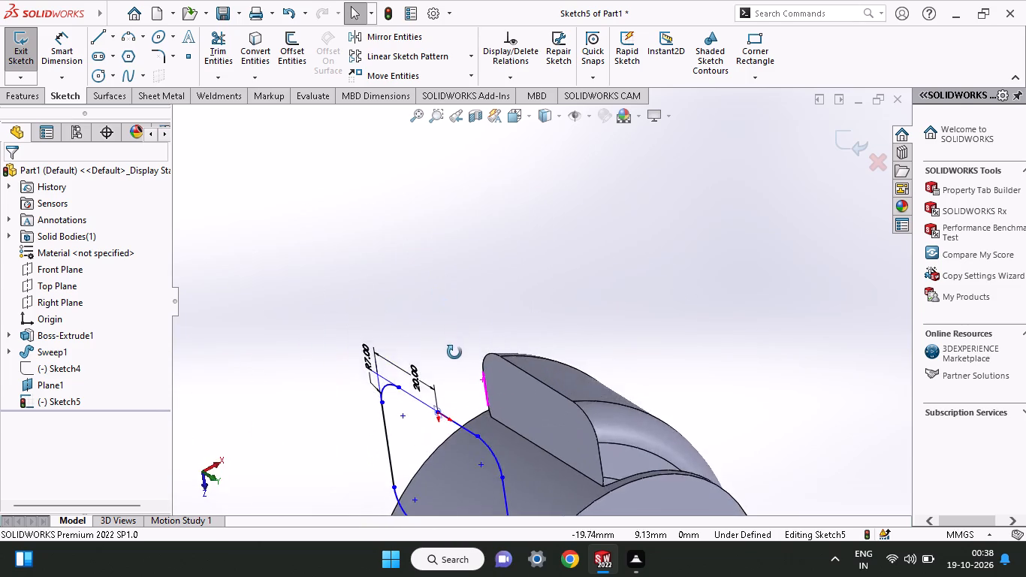
middle_drag(454, 352, 444, 364)
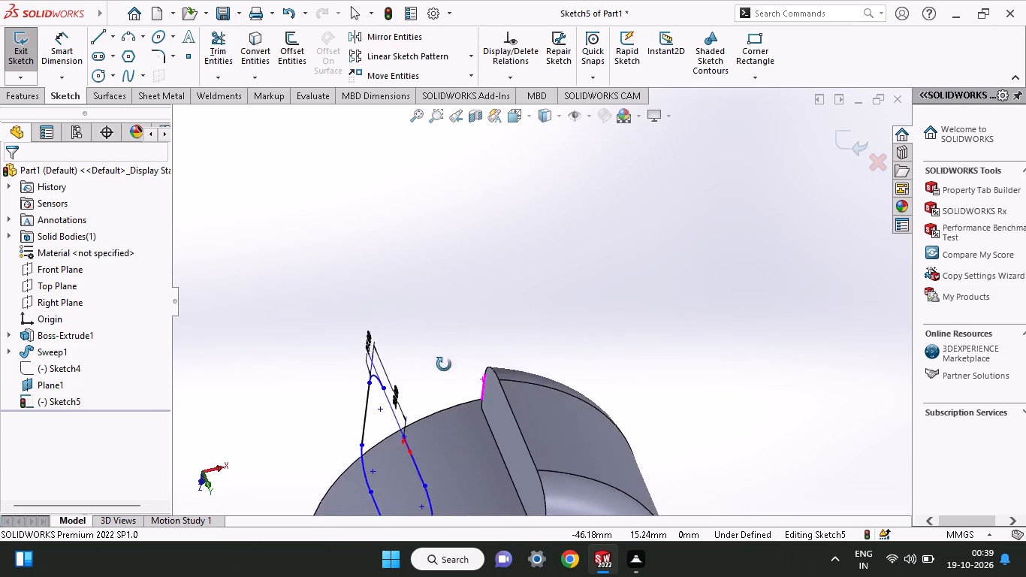
middle_drag(444, 364, 499, 477)
middle_drag(487, 456, 466, 372)
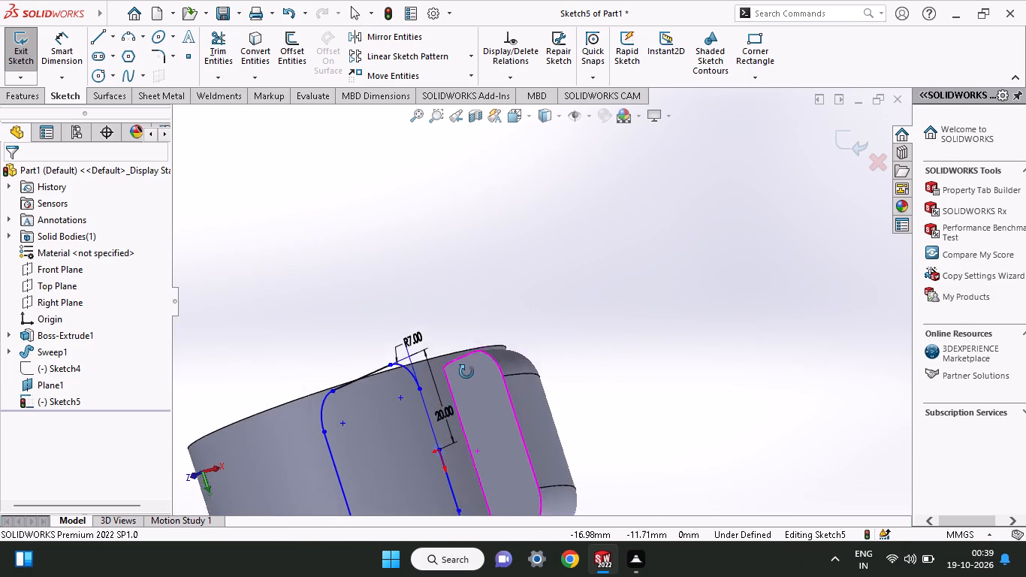
middle_drag(466, 372, 466, 366)
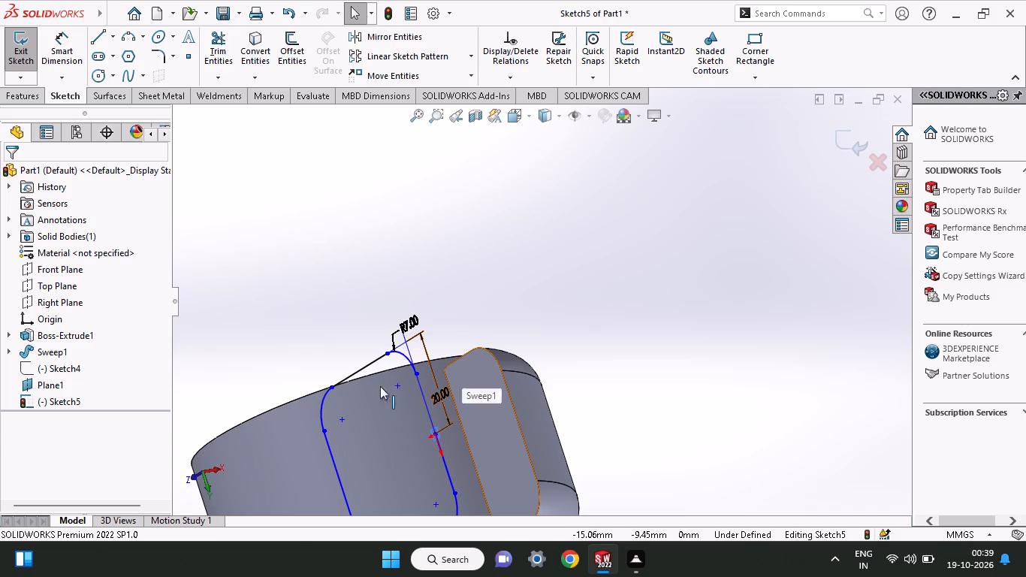
middle_drag(638, 442, 677, 273)
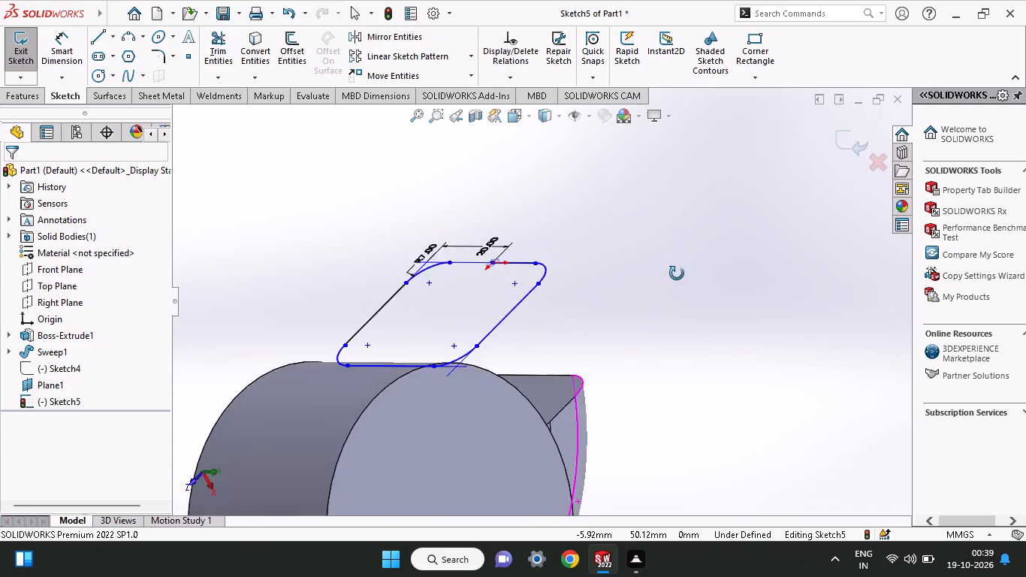
middle_drag(677, 273, 869, 495)
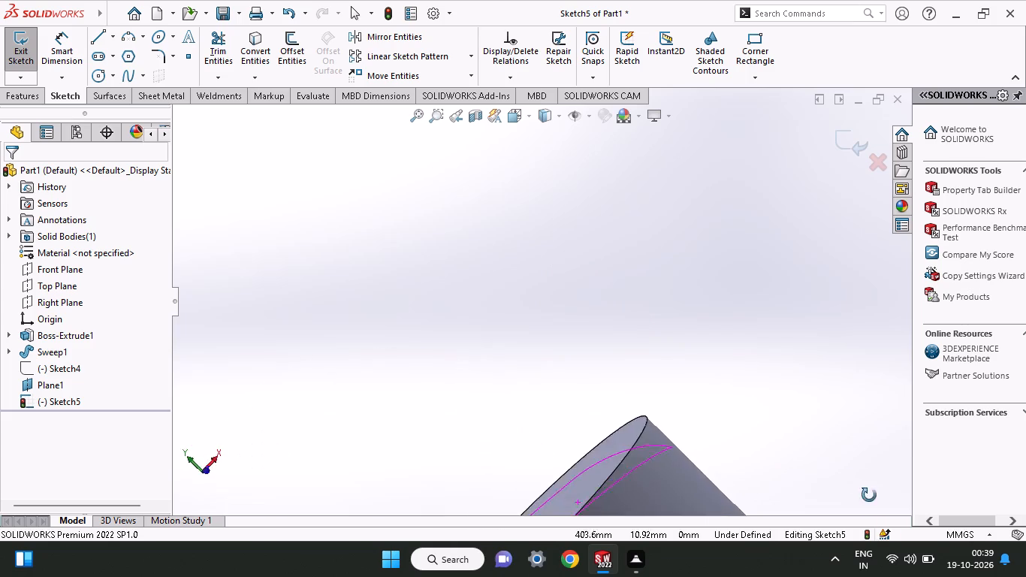
middle_drag(869, 495, 712, 174)
middle_drag(711, 415, 711, 331)
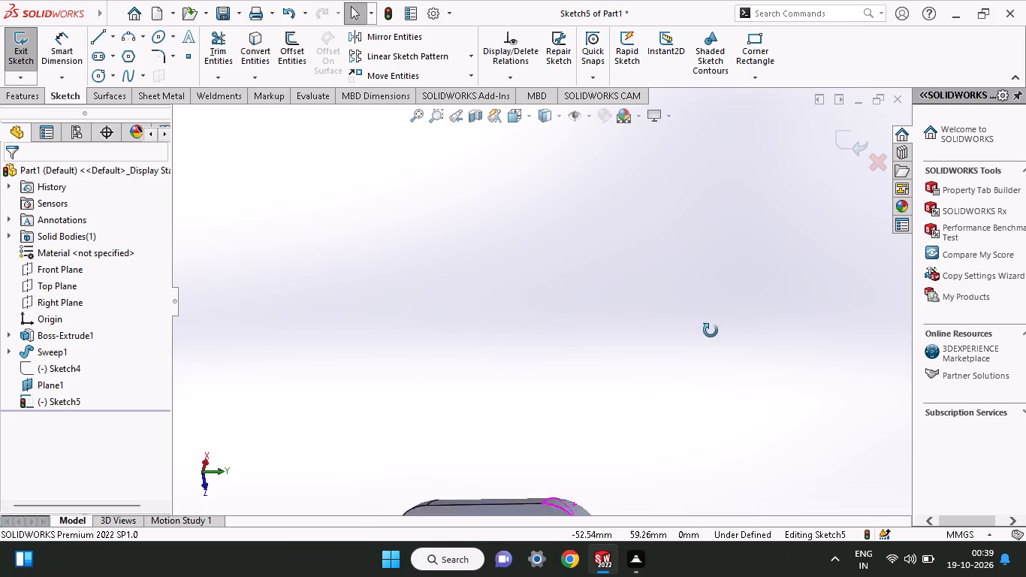
middle_drag(711, 331, 627, 351)
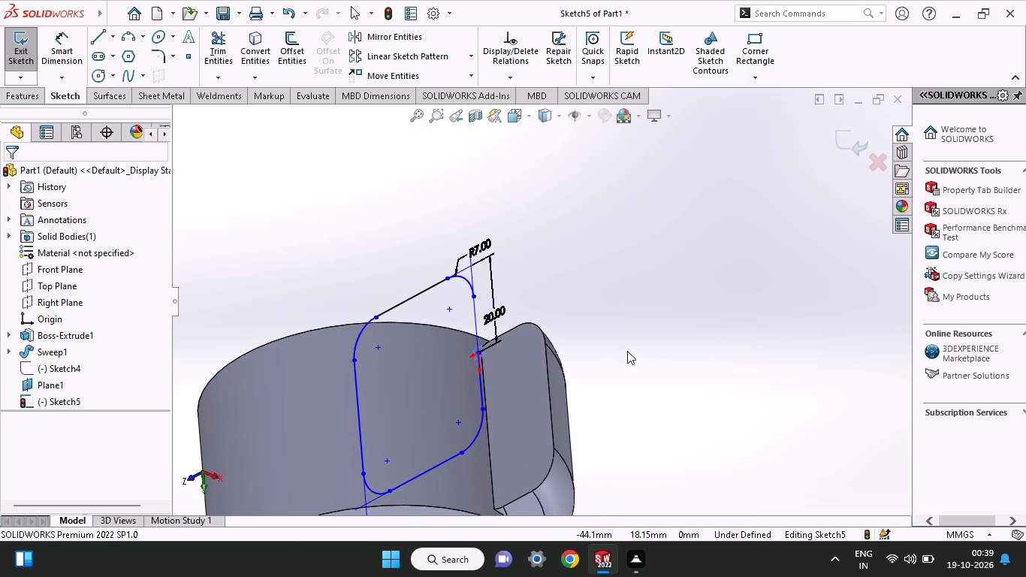
Inspect the swept boss's flat end face and compare its position and shape with the rounded rectangle profile.
click(534, 407)
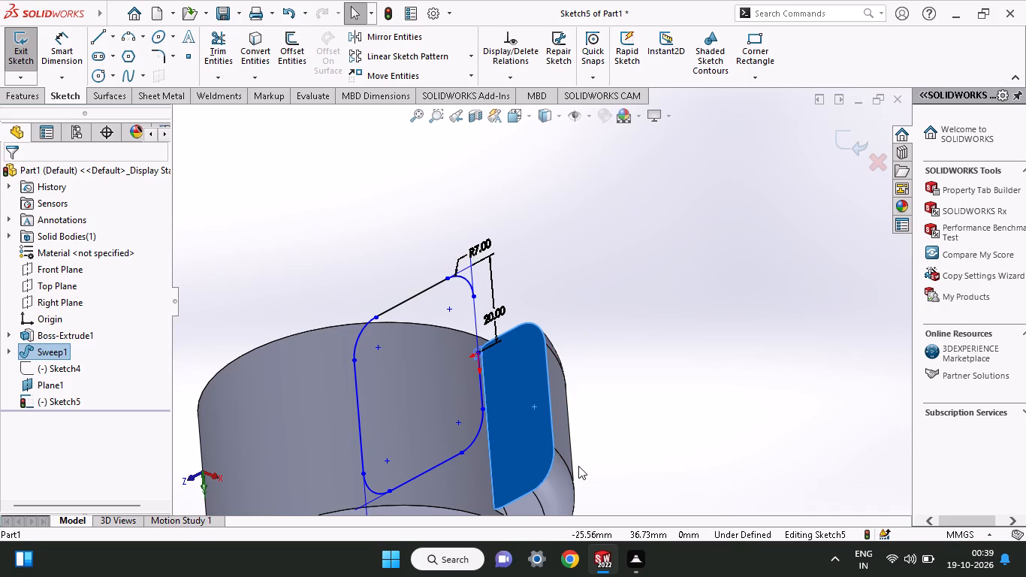
middle_drag(575, 455, 735, 269)
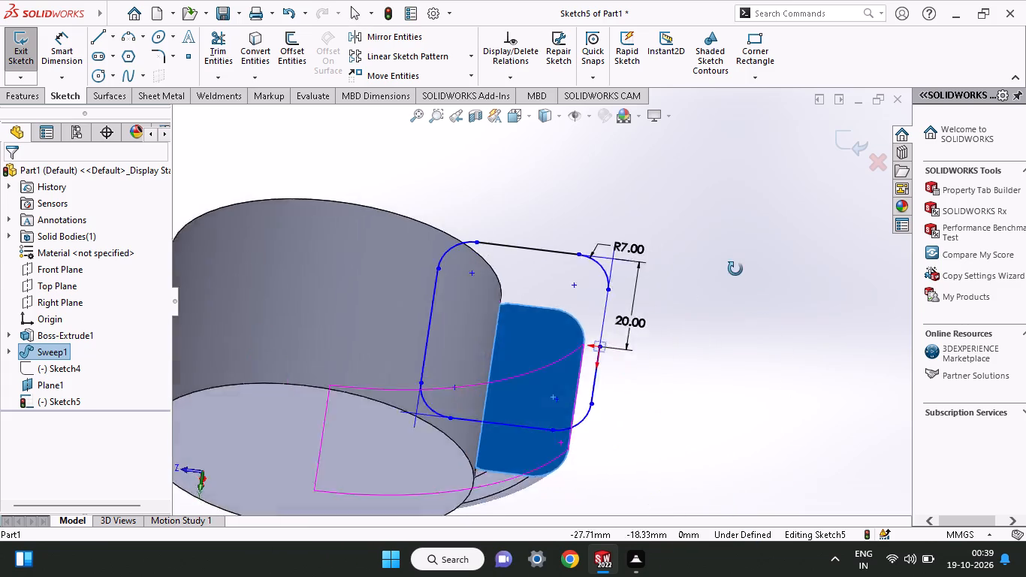
middle_drag(735, 269, 655, 407)
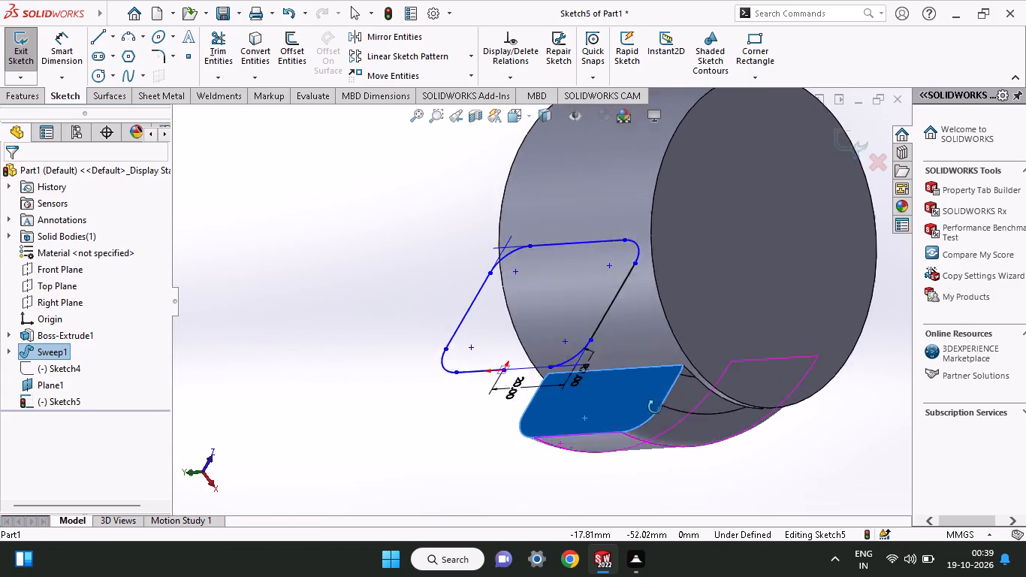
middle_drag(655, 407, 653, 362)
middle_drag(652, 360, 695, 415)
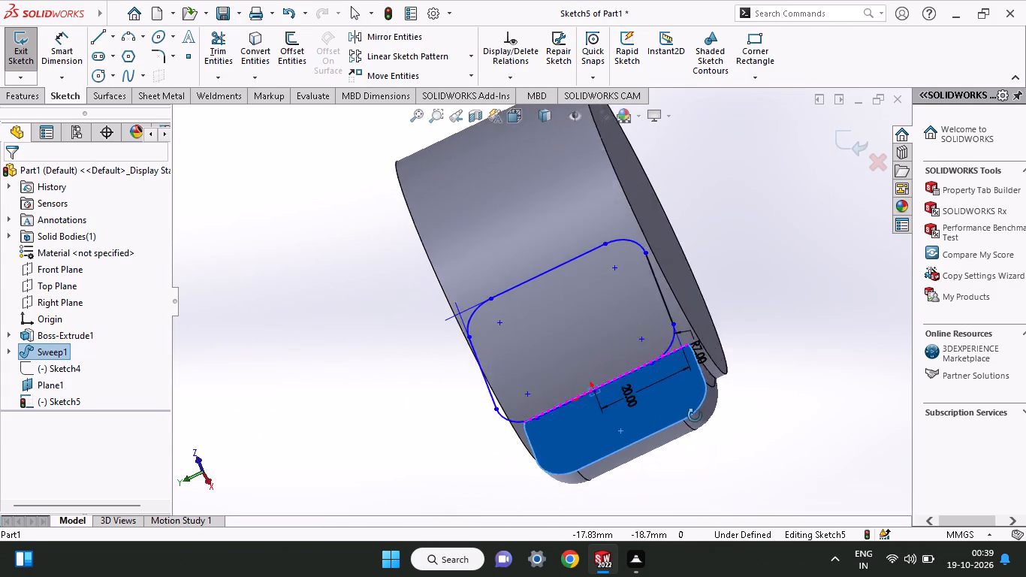
middle_drag(695, 415, 707, 188)
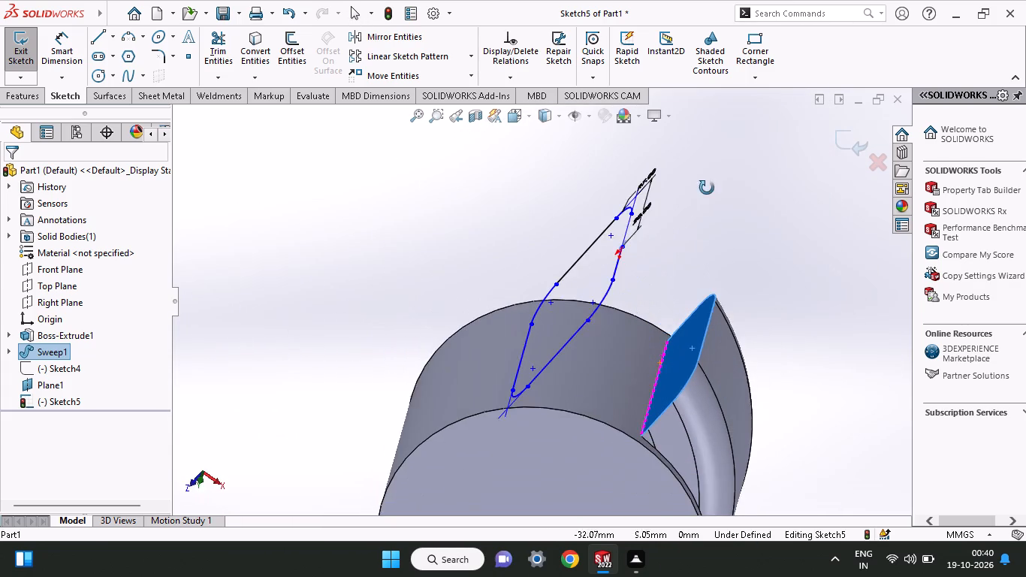
middle_drag(707, 188, 707, 181)
middle_drag(836, 378, 855, 417)
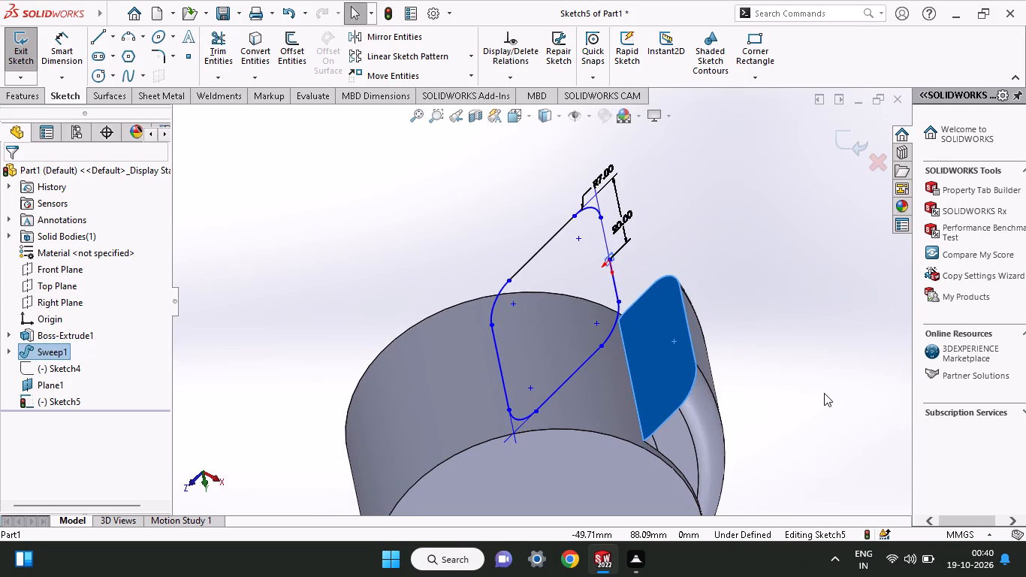
click(757, 304)
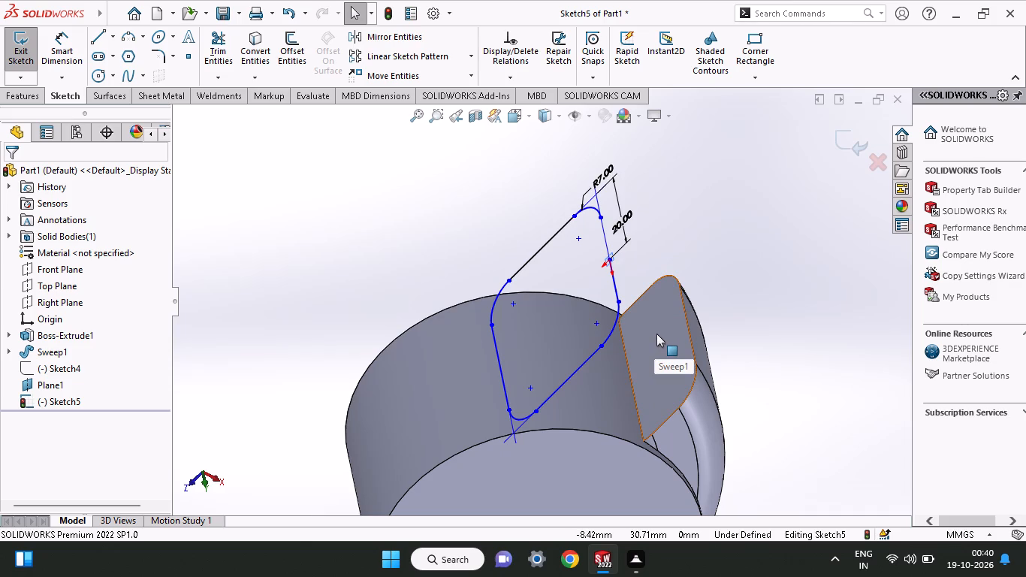
click(716, 245)
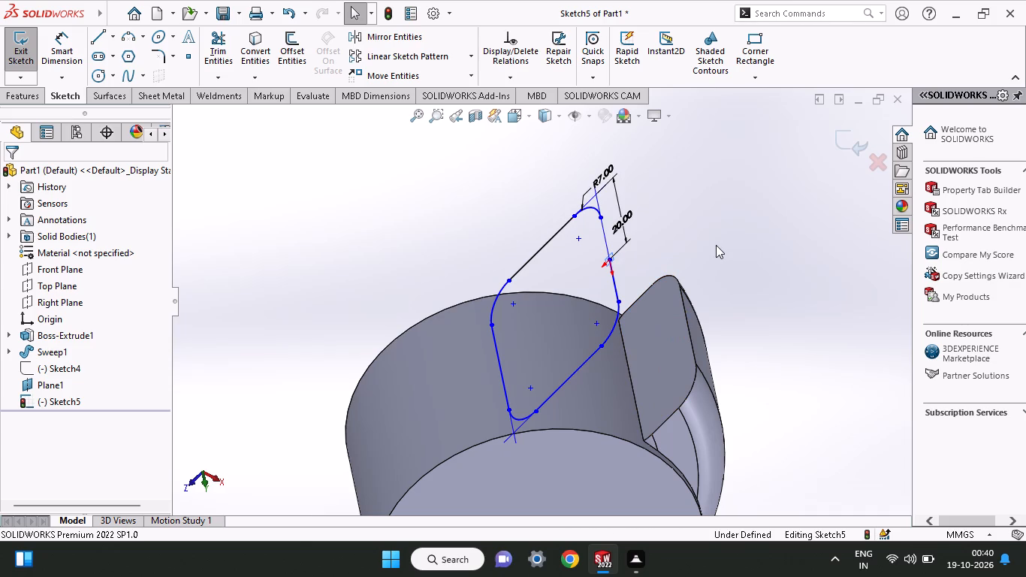
click(642, 347)
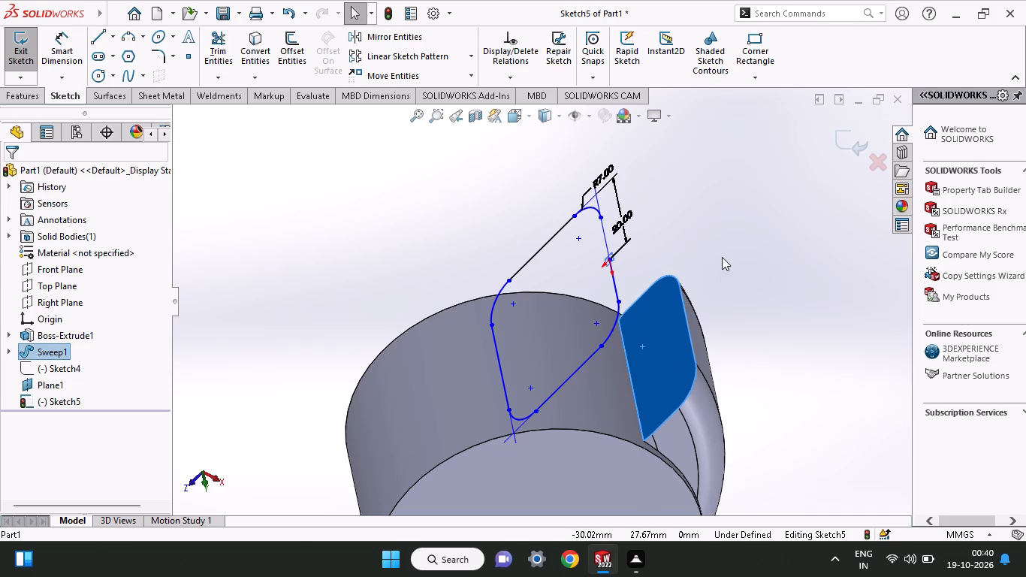
click(722, 257)
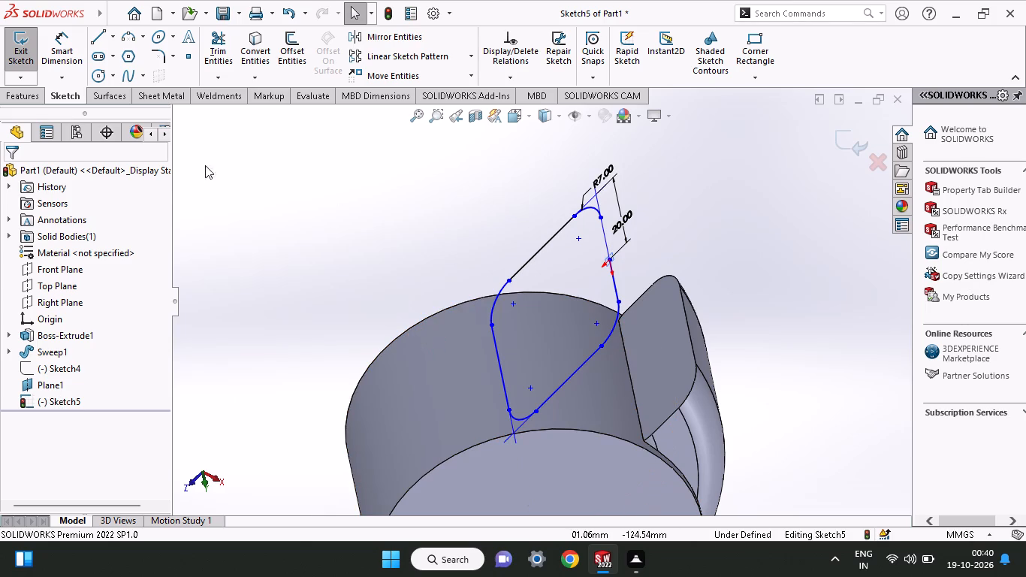
click(29, 94)
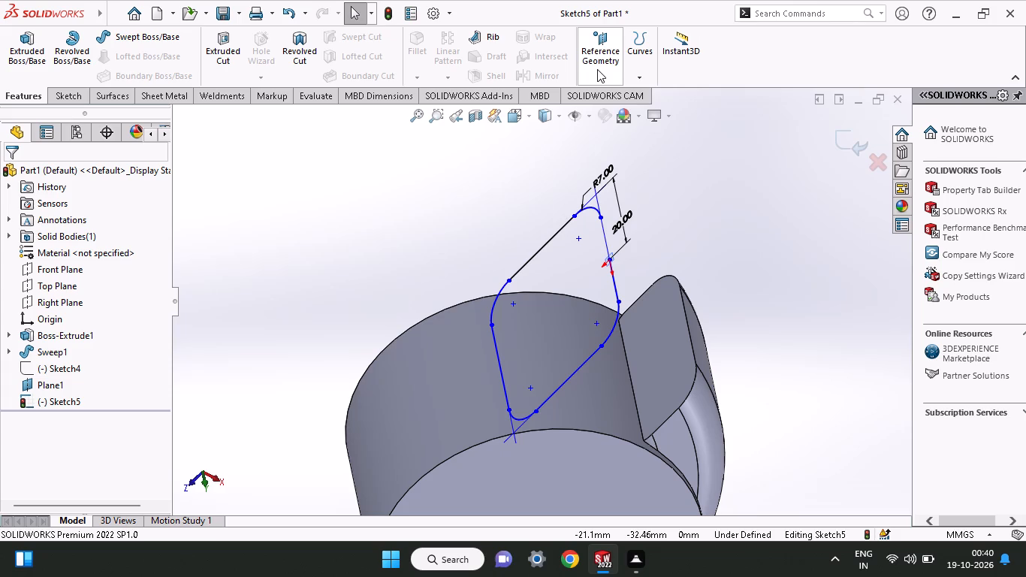
click(339, 195)
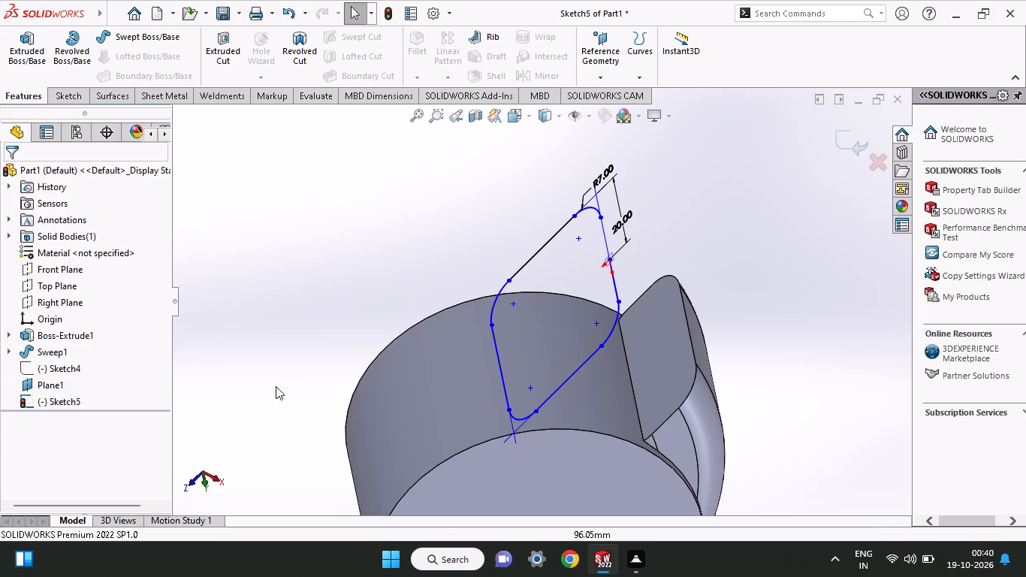
click(676, 379)
click(757, 319)
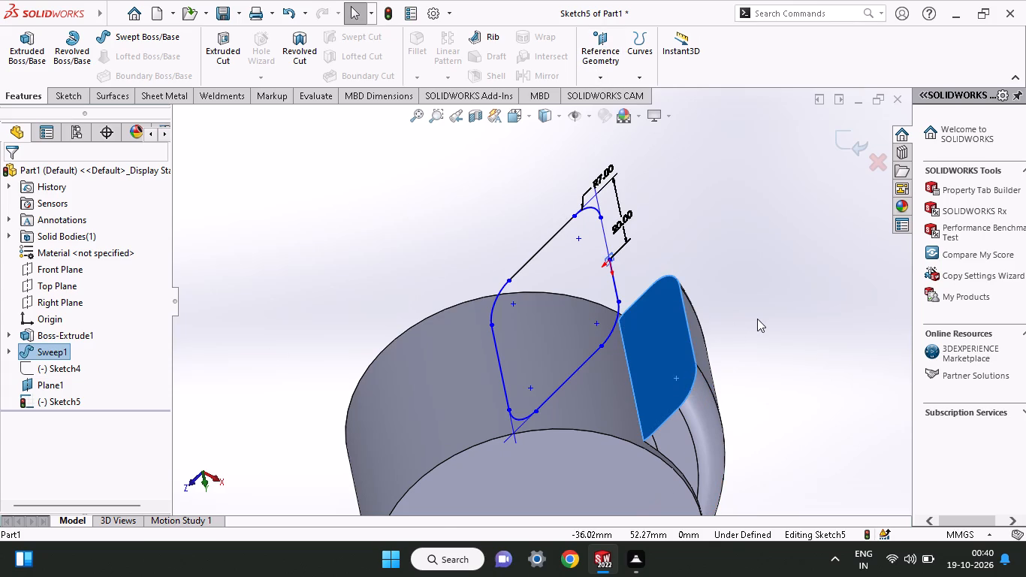
middle_drag(757, 319, 815, 433)
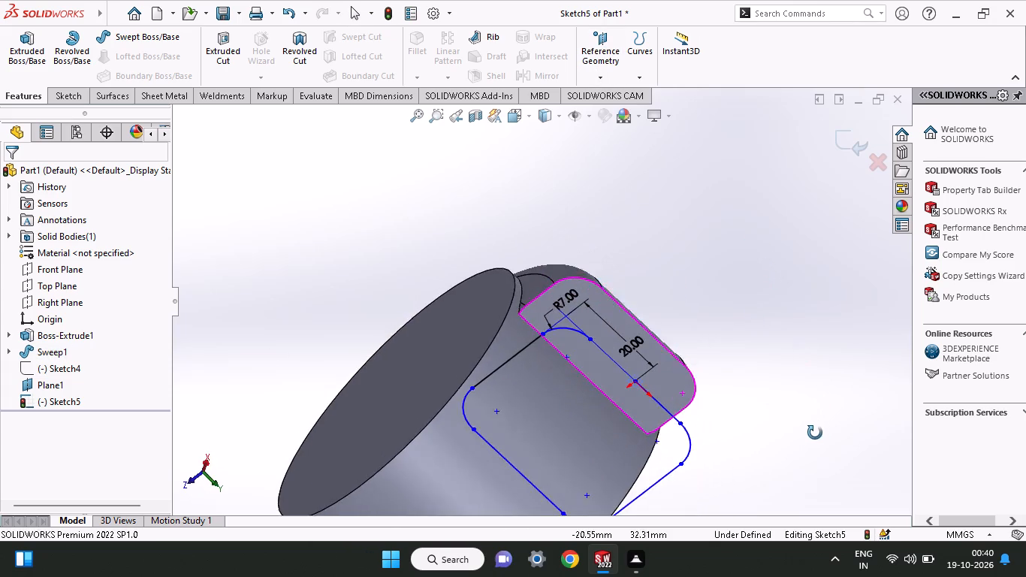
middle_drag(815, 433, 823, 408)
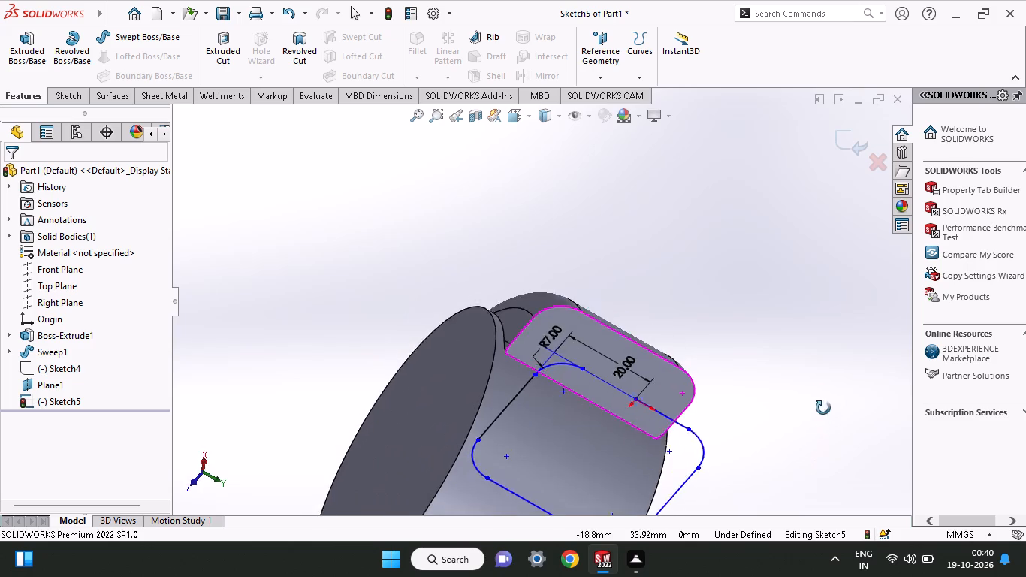
middle_drag(823, 408, 752, 411)
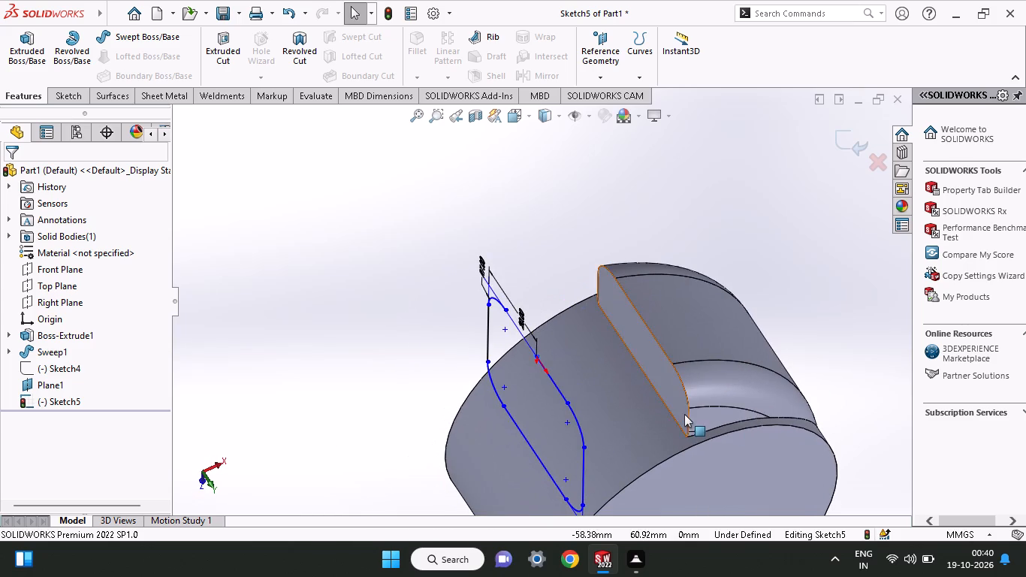
middle_drag(690, 412, 730, 376)
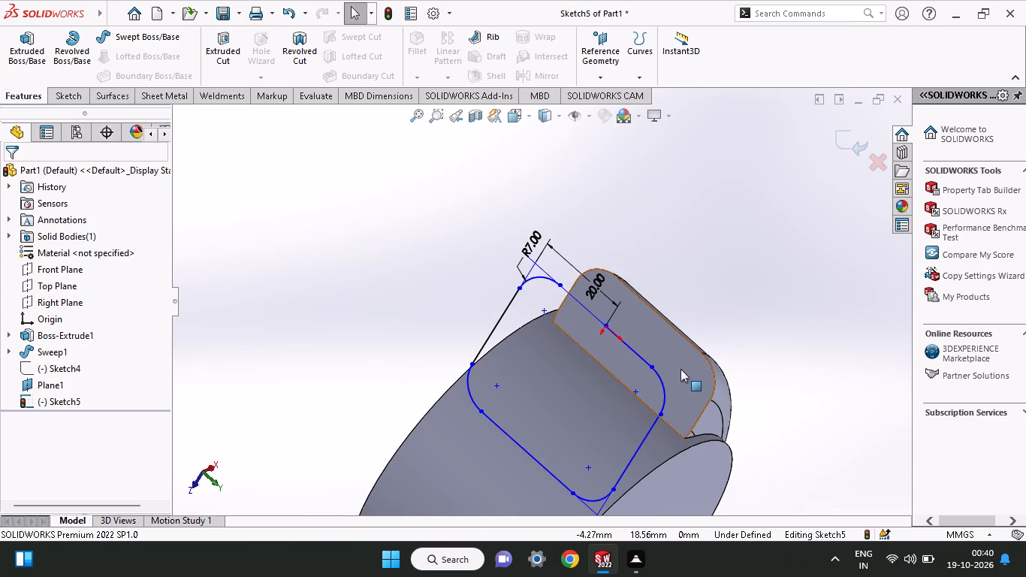
click(680, 369)
click(722, 304)
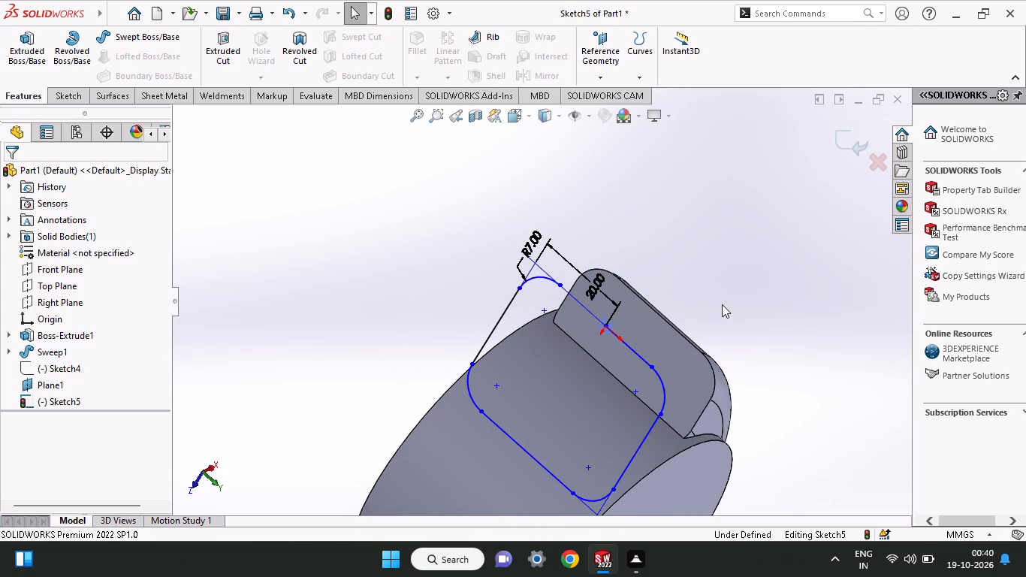
Finish and exit Sketch5, the rounded rectangle profile sketch.
click(850, 142)
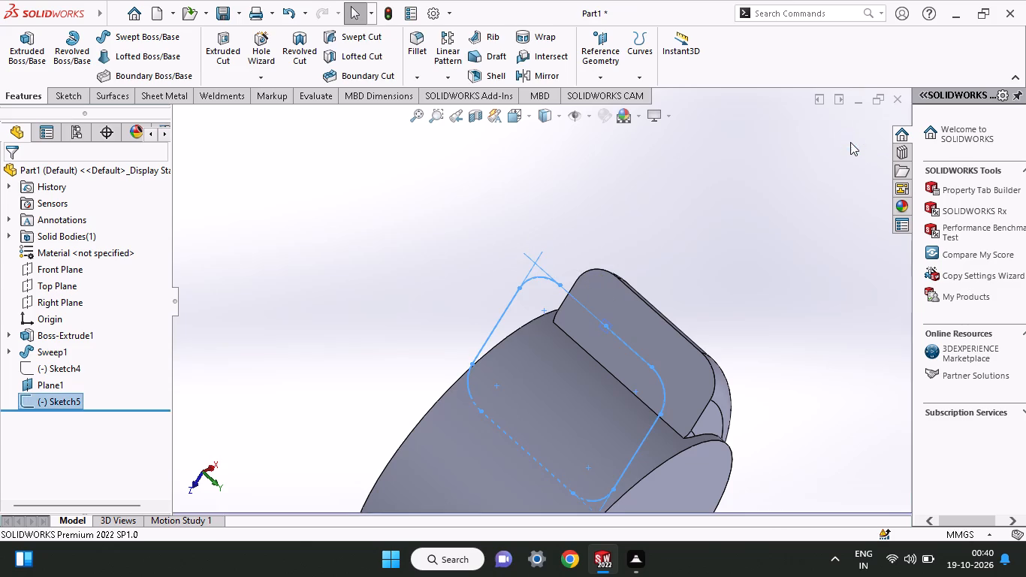
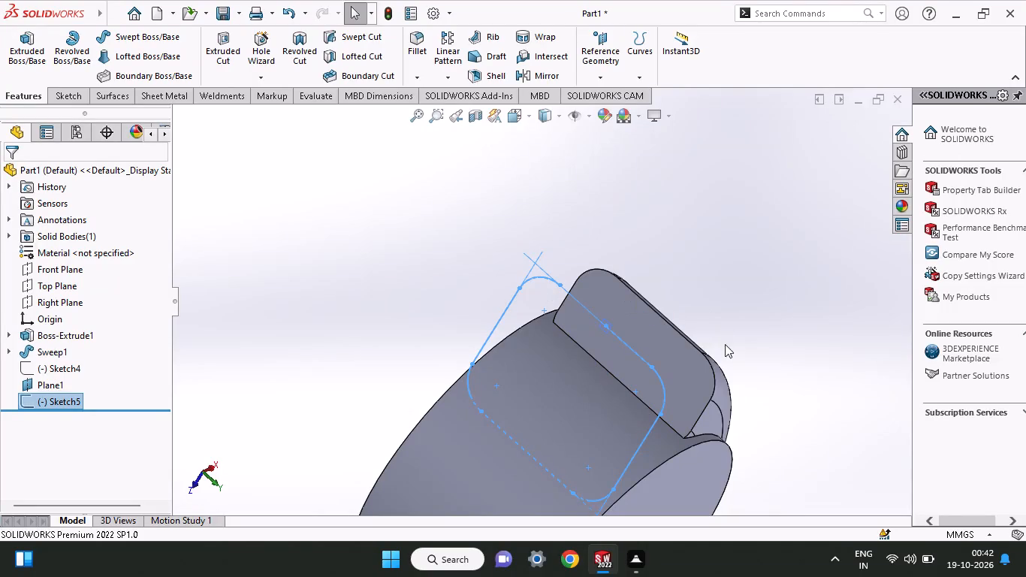
Start a sketch on the Top Plane and draw a circle about 117 mm in diameter, centred about 15.5 mm from the origin towards negative X.
middle_drag(755, 452, 734, 400)
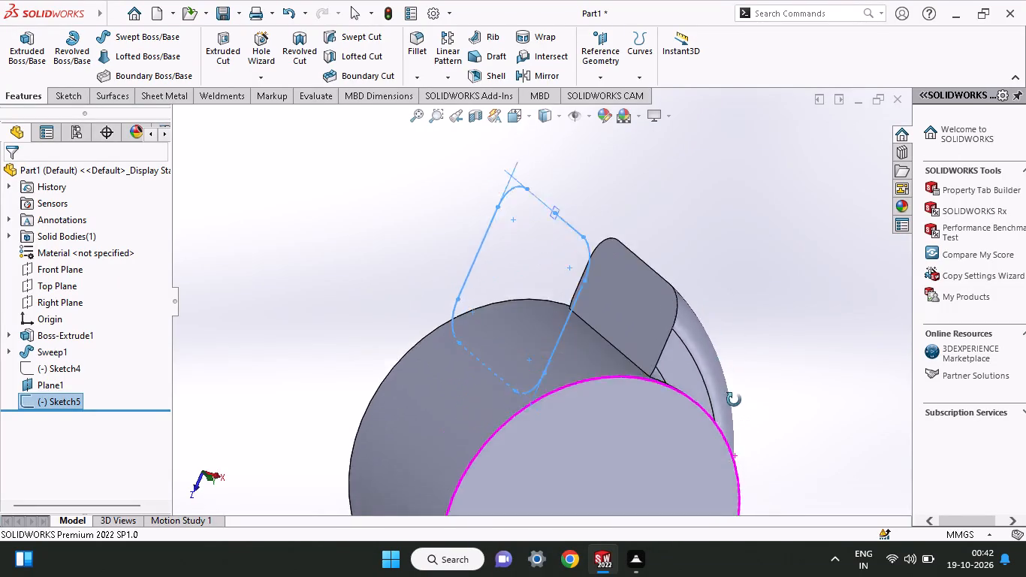
middle_drag(734, 400, 714, 481)
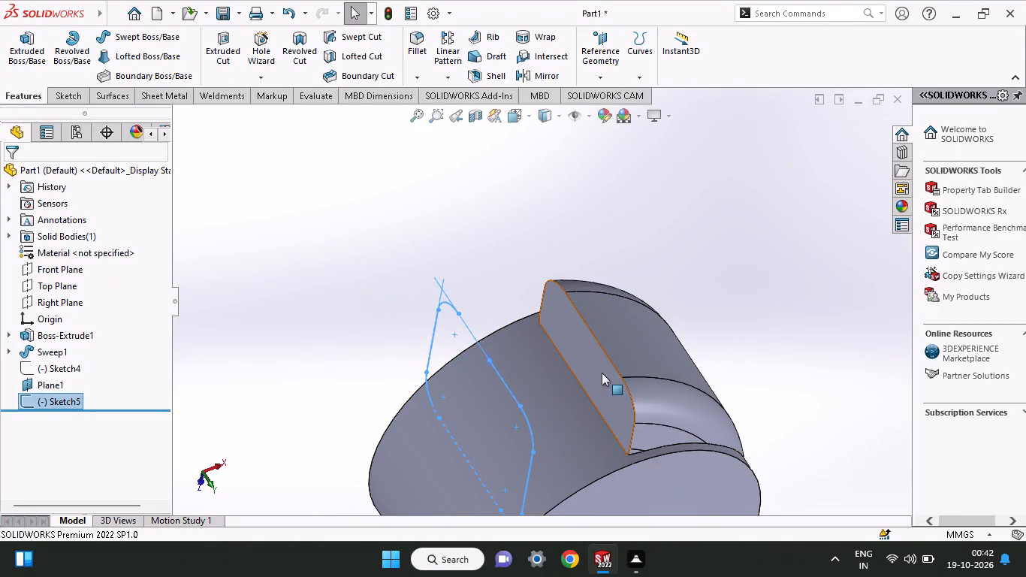
click(62, 284)
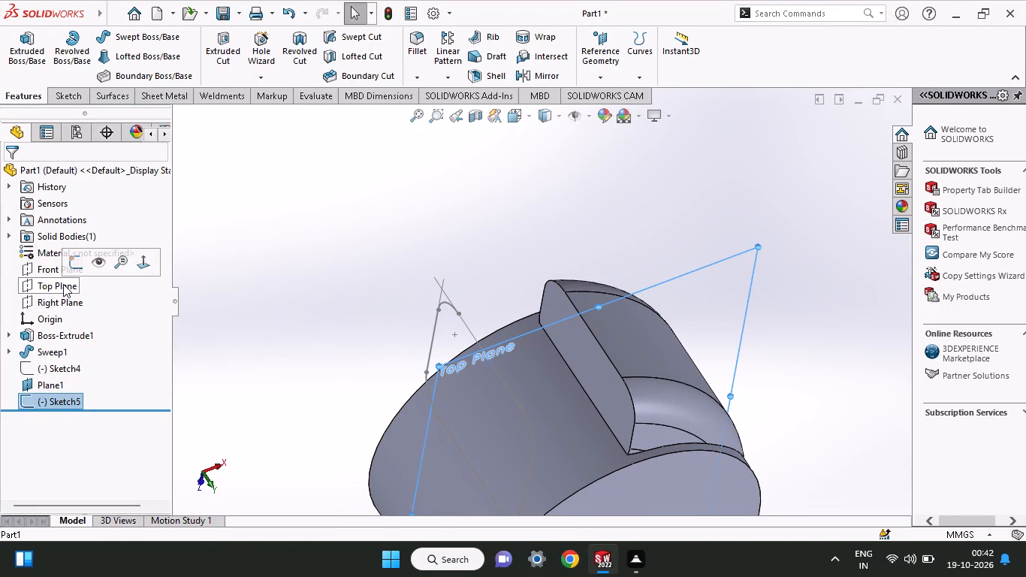
click(80, 266)
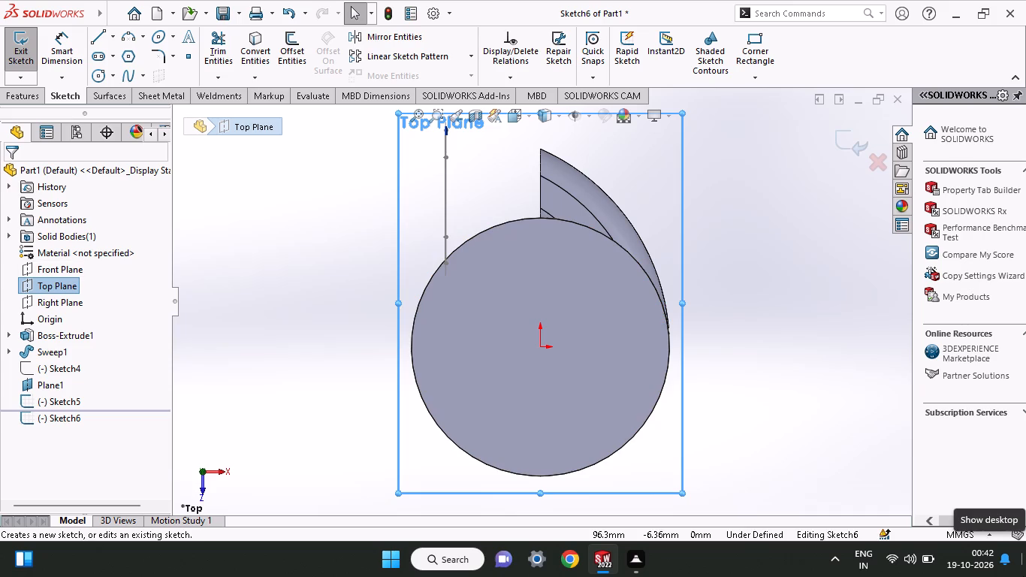
ctrl+scroll(584, 282, up, 2)
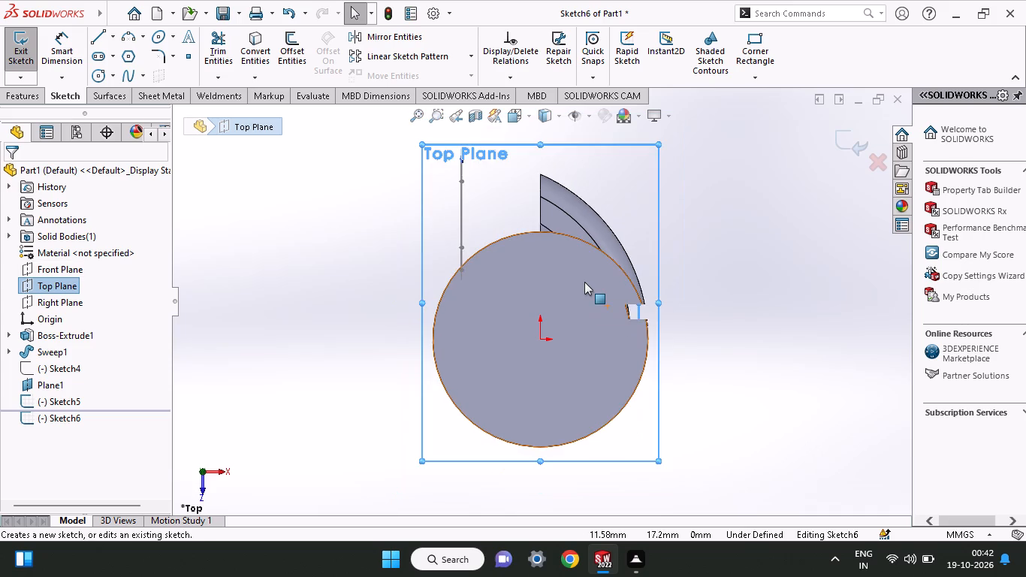
ctrl+scroll(584, 282, down, 2)
ctrl+scroll(508, 169, up, 2)
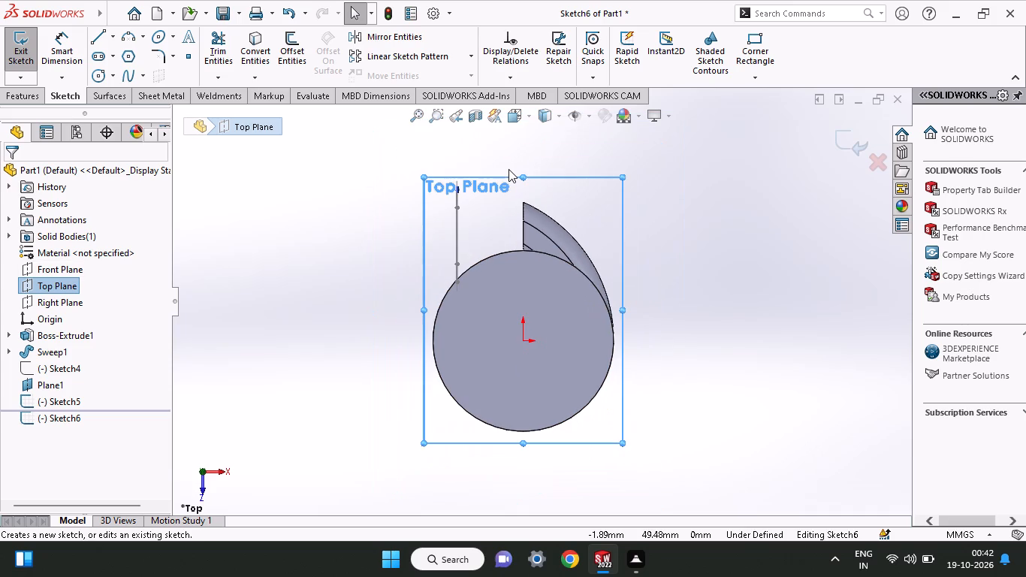
ctrl+scroll(485, 176, down, 4)
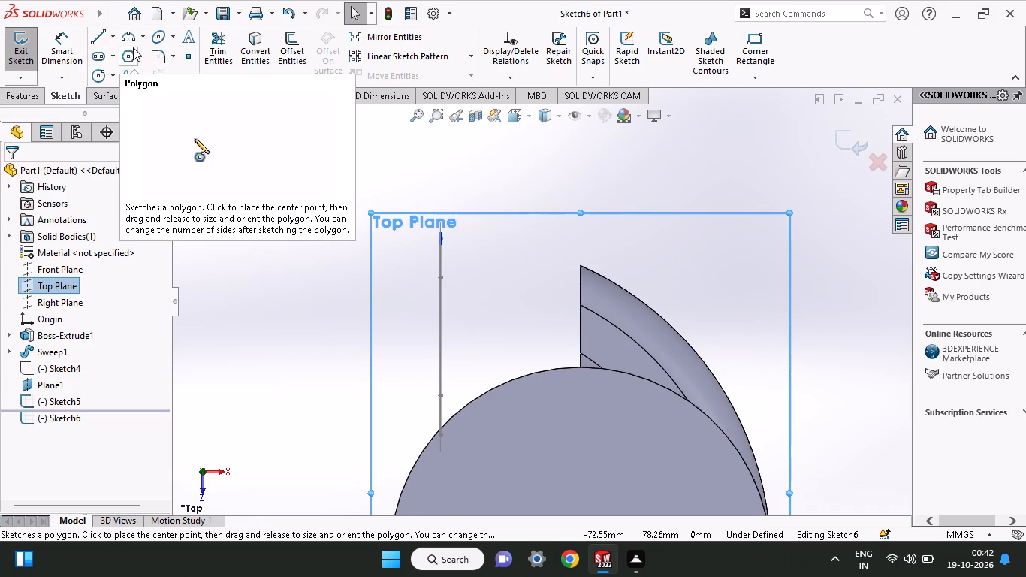
click(100, 75)
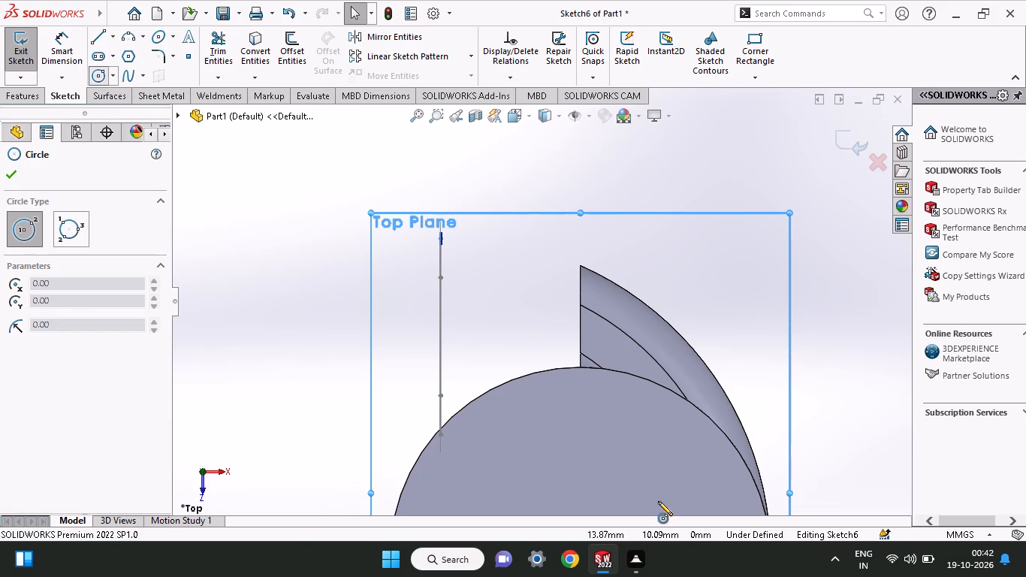
ctrl+scroll(658, 501, up, 2)
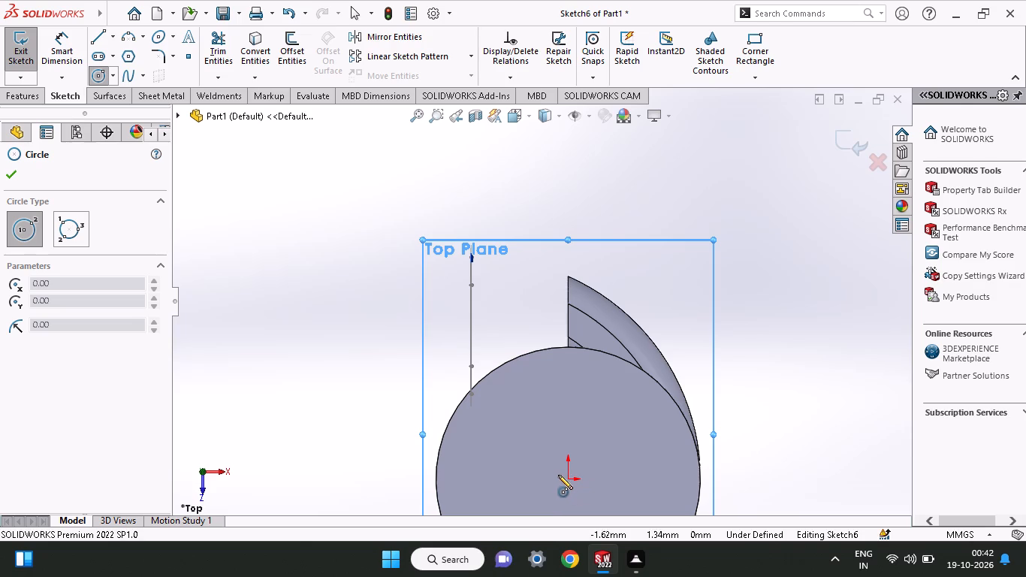
click(508, 477)
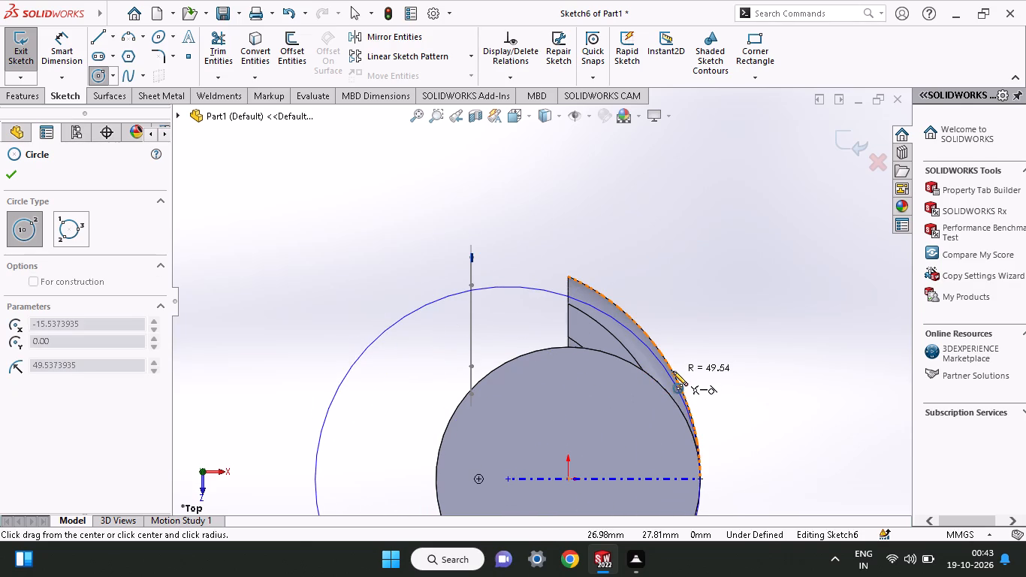
click(696, 353)
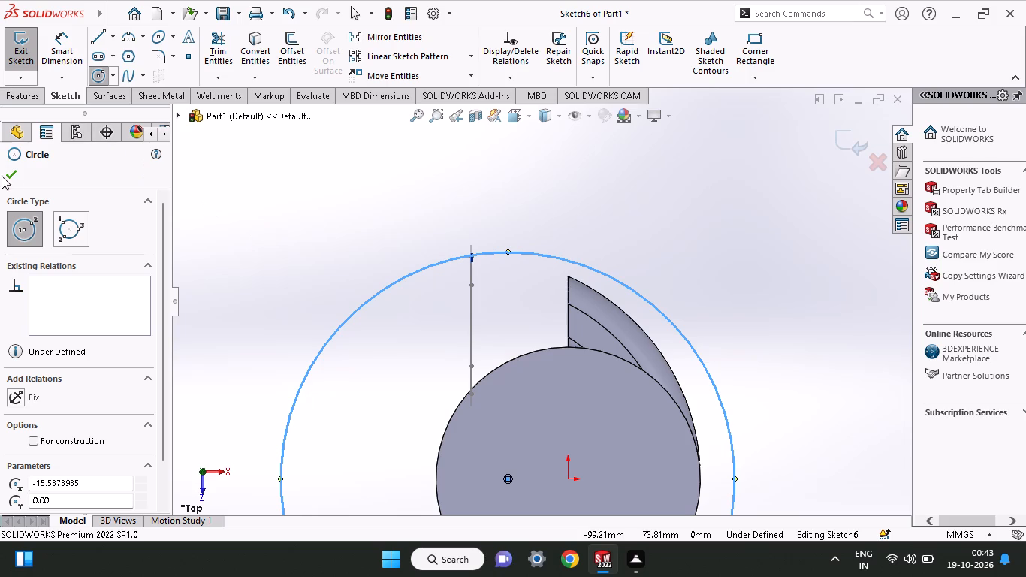
click(8, 178)
Dimension the large circle's diameter to 114 mm, entered as 57+57.
click(48, 55)
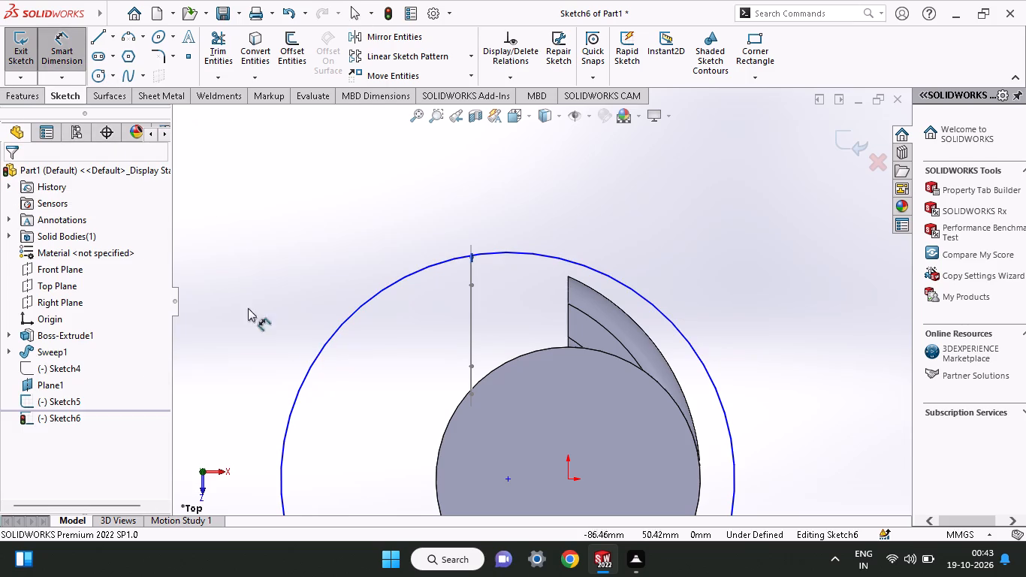
click(330, 343)
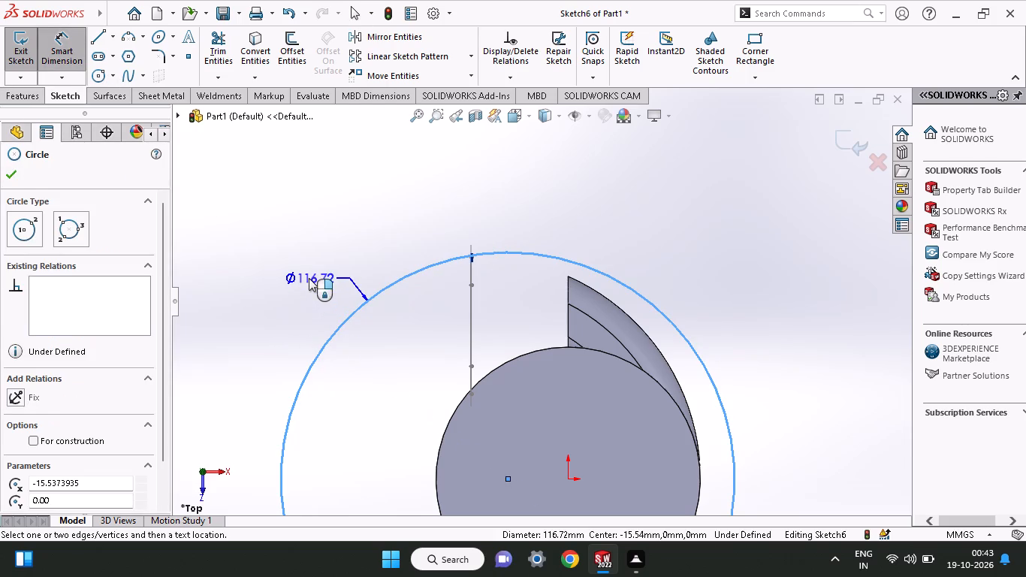
click(309, 278)
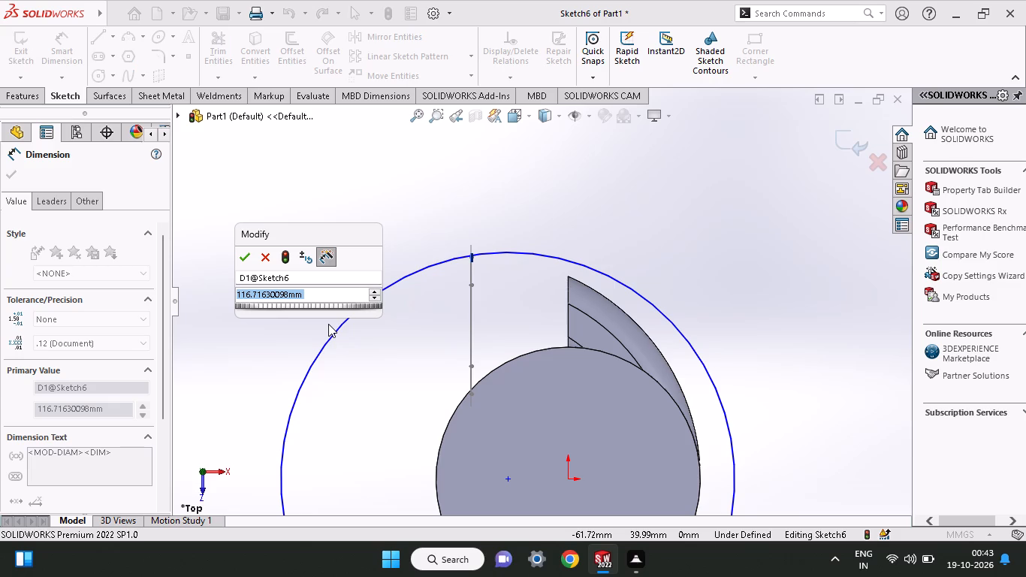
text(57)
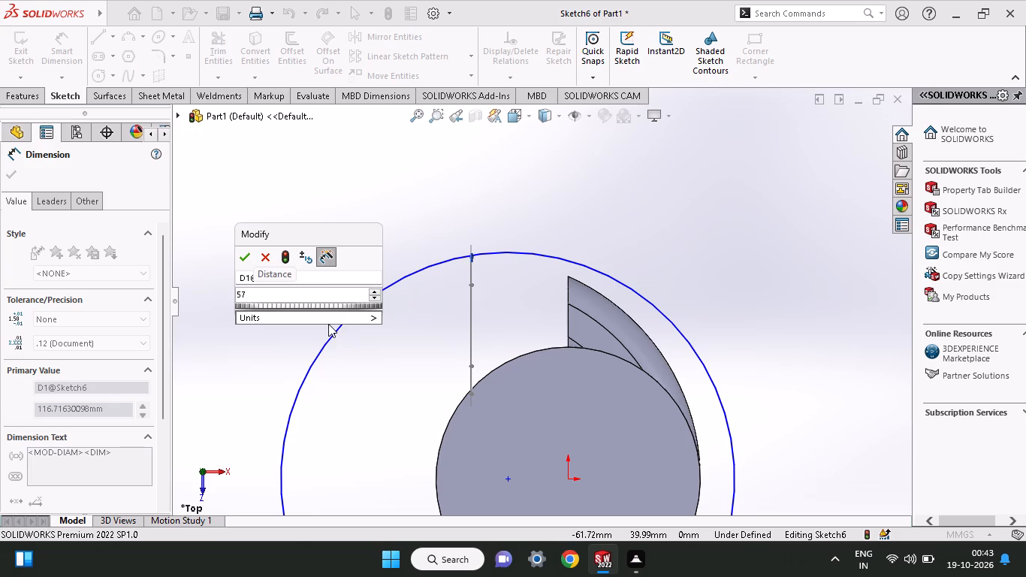
key(shift+plus)
text(57)
key(Return)
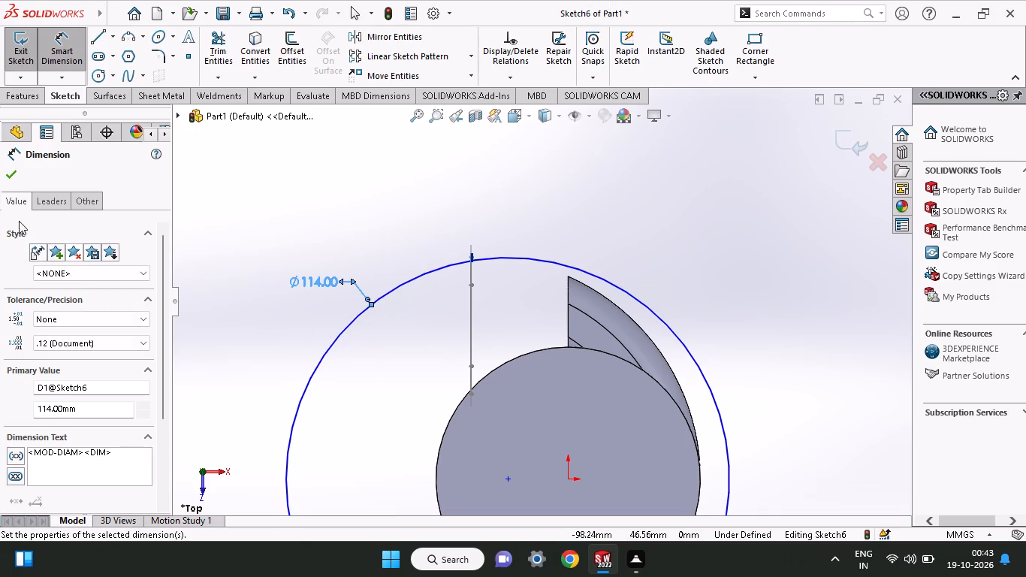
click(8, 173)
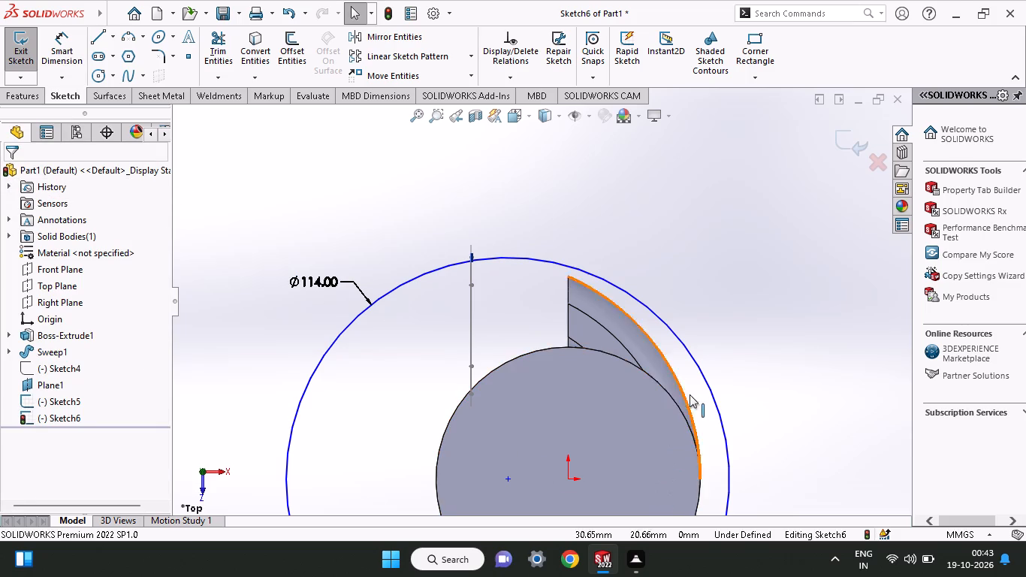
Make the 114 mm circle tangent to the cylinder's circular edge.
shift+click(702, 478)
click(708, 472)
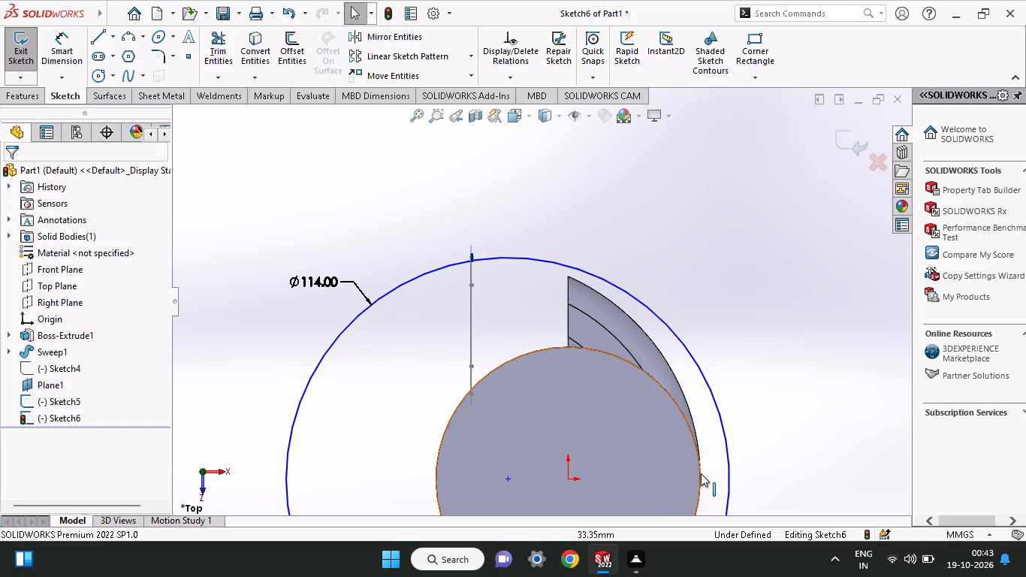
shift+click(702, 476)
shift+click(727, 461)
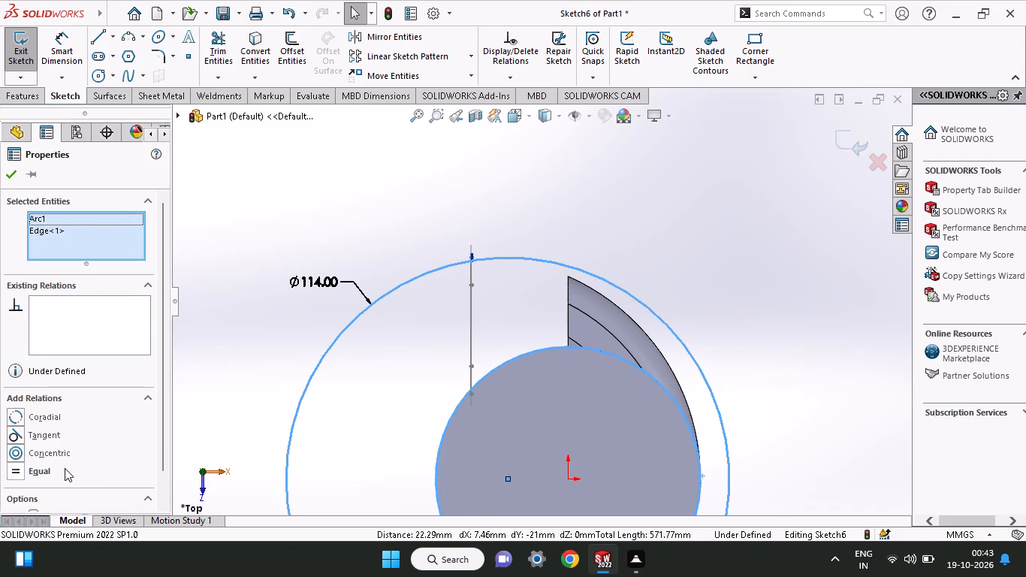
click(47, 439)
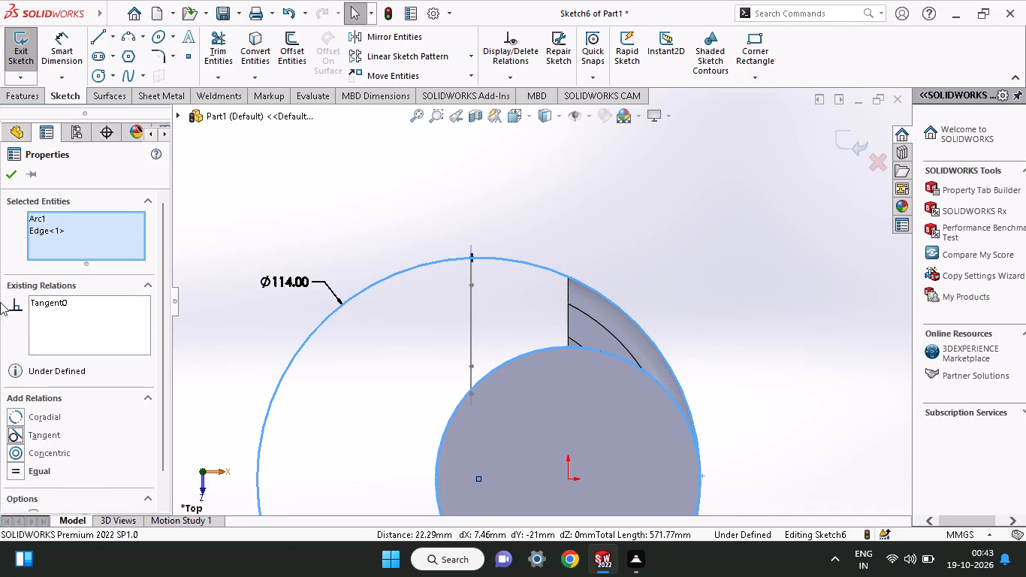
click(9, 179)
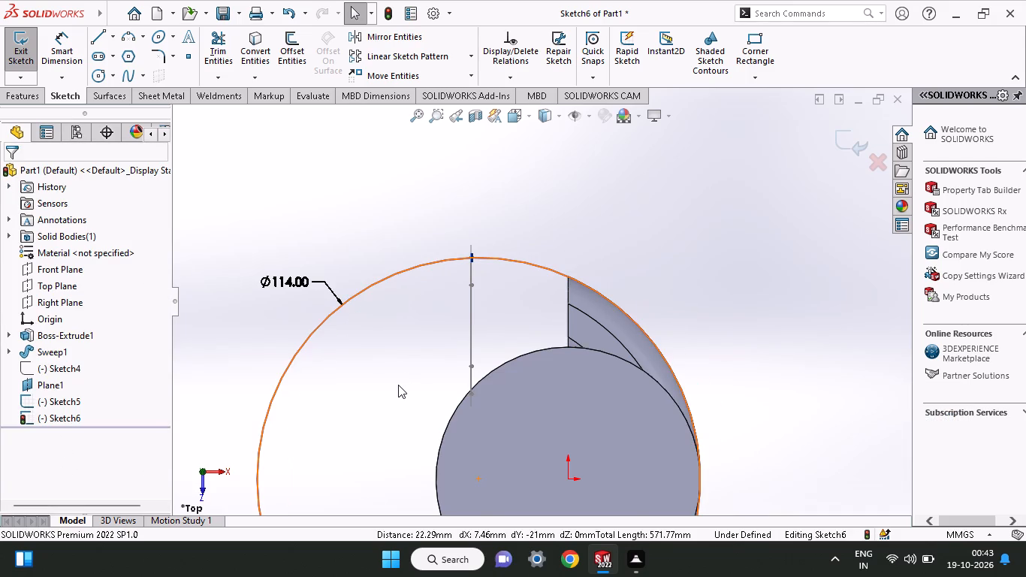
Check the circle against the swept boss and rounded profile, and exit Sketch6, the 114 mm circle sketch.
middle_drag(398, 385, 369, 385)
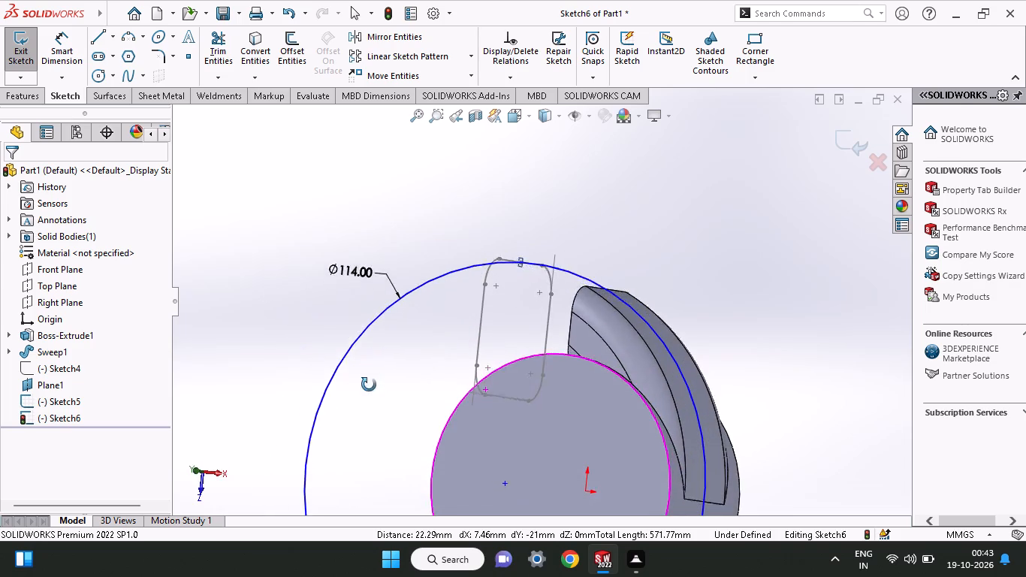
middle_drag(369, 385, 373, 464)
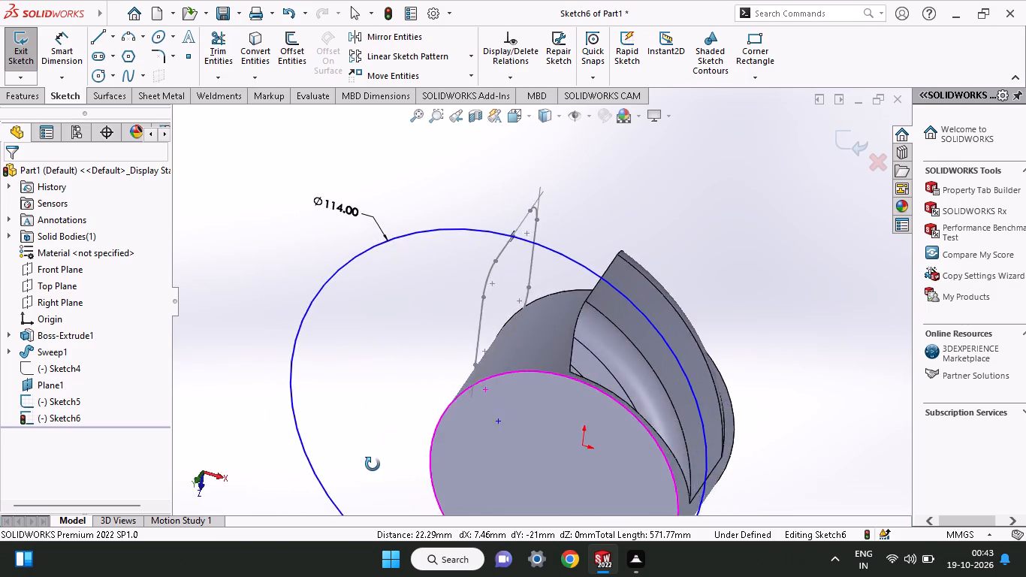
middle_drag(373, 464, 389, 437)
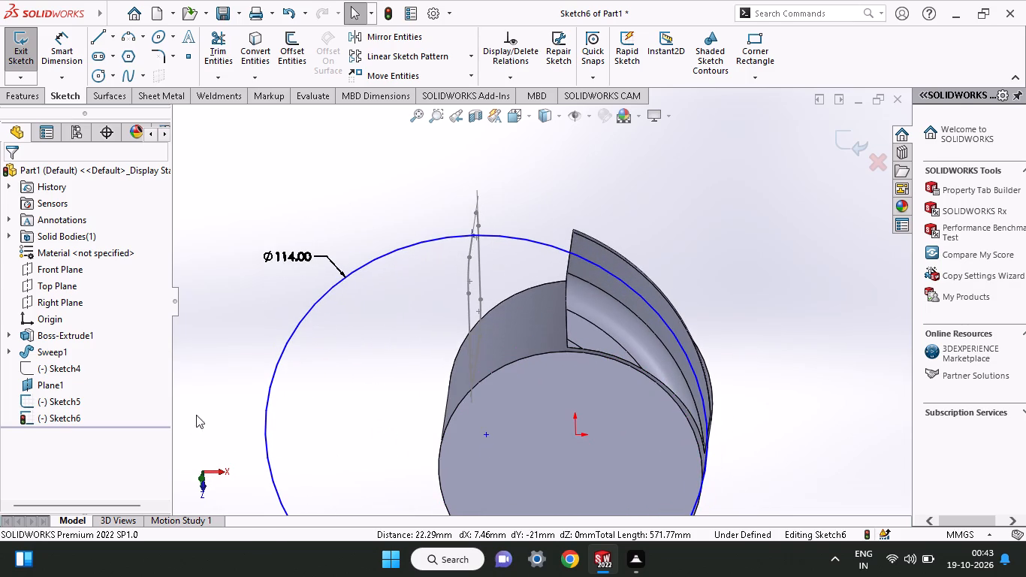
click(72, 279)
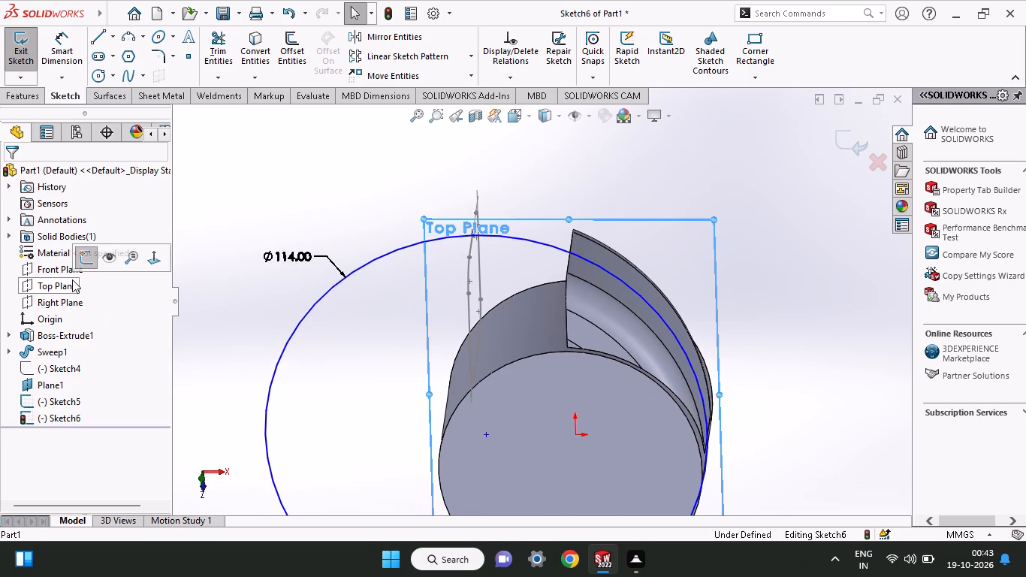
click(91, 256)
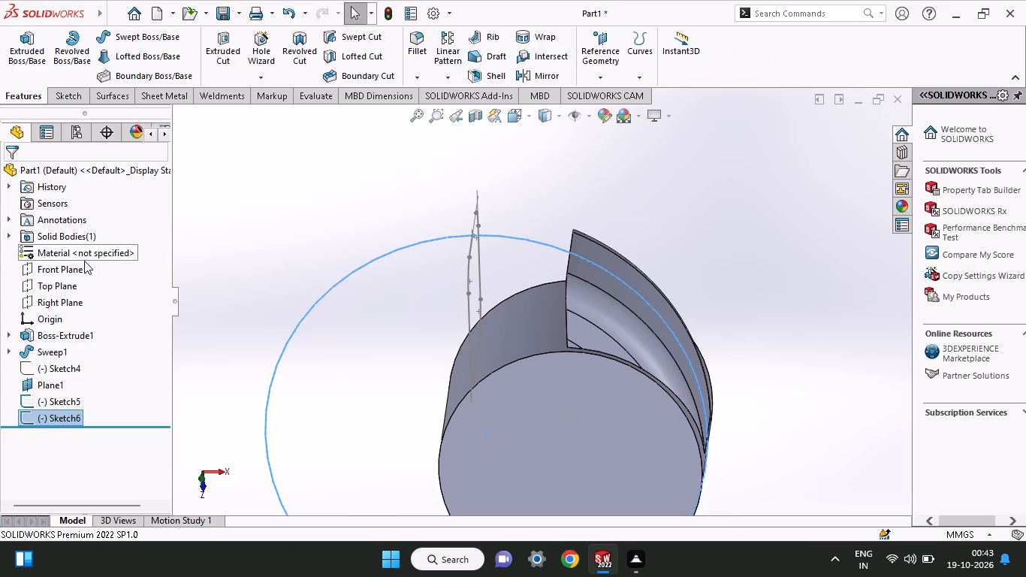
Start another sketch on the Top Plane and draw a corner rectangle about 25 by 28 mm from the profile sketch's outer end to the boss's end-face line.
click(72, 279)
click(87, 255)
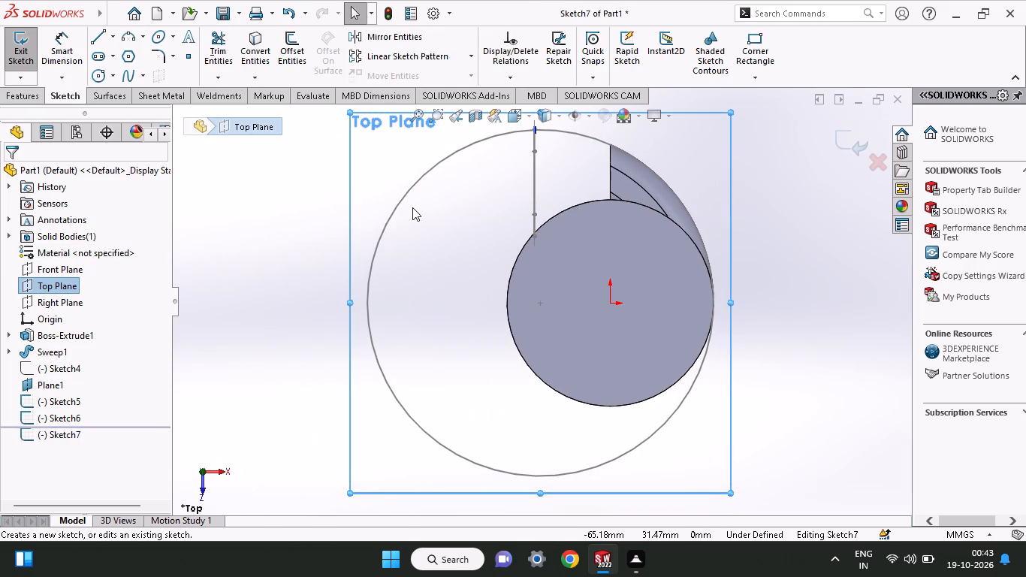
ctrl+scroll(412, 207, up, 3)
ctrl+scroll(412, 207, down, 2)
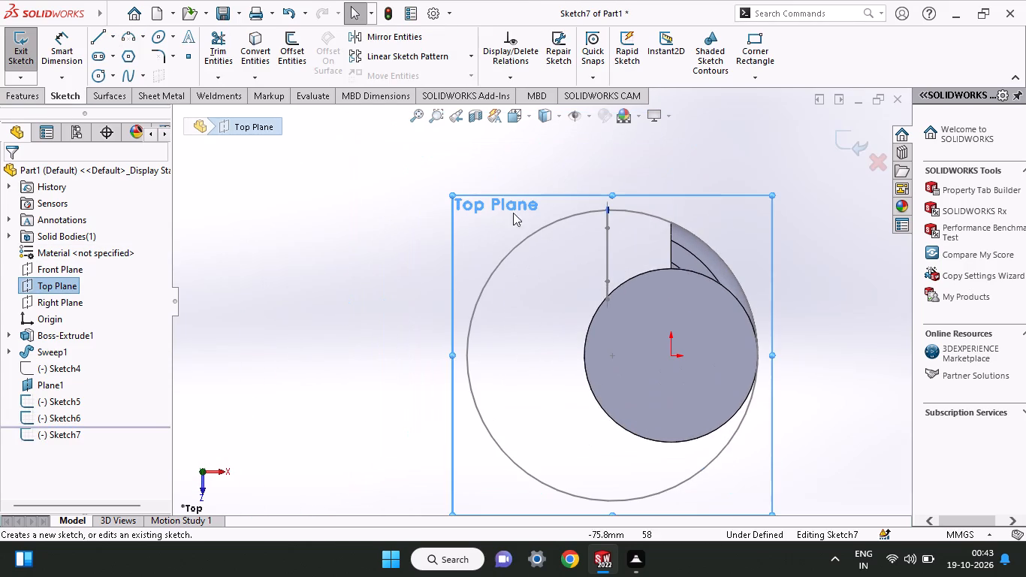
ctrl+scroll(599, 237, down, 1)
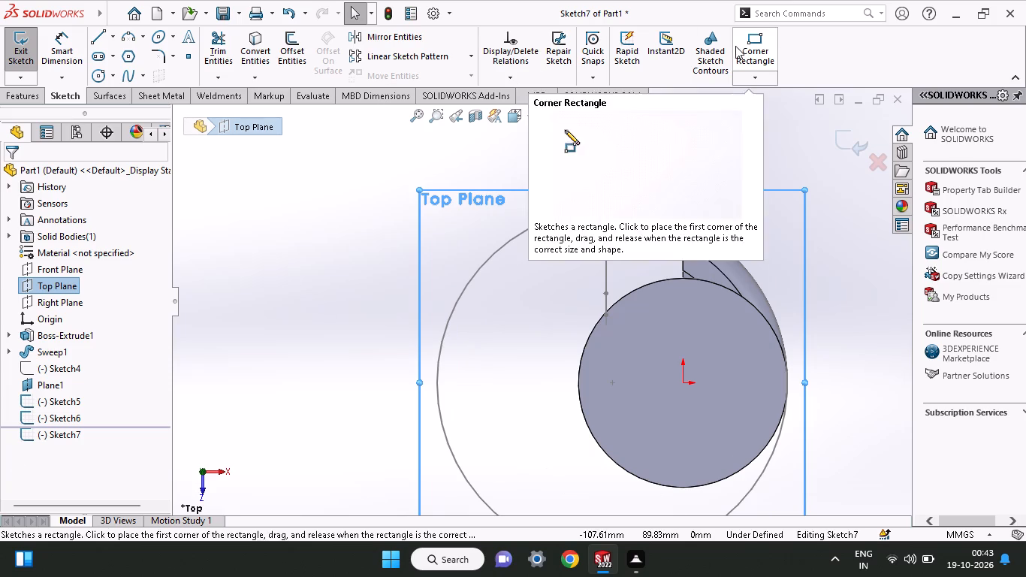
click(93, 35)
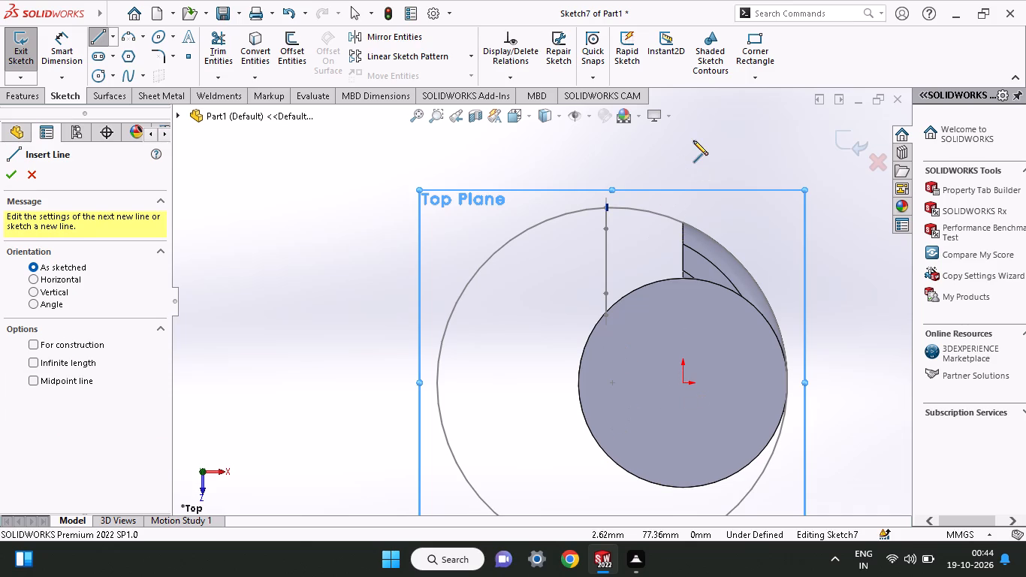
click(747, 41)
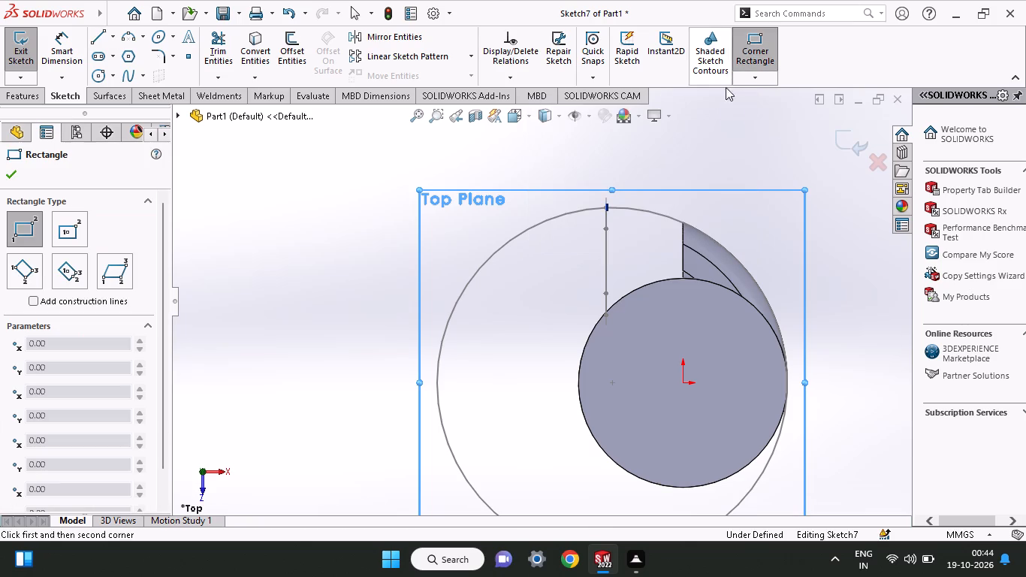
click(605, 209)
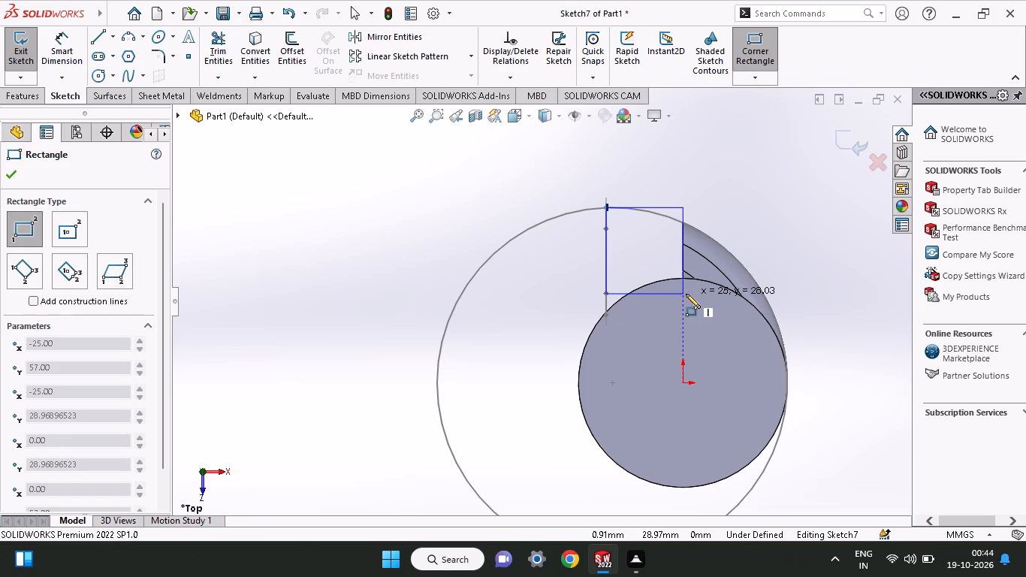
click(686, 294)
right_click(735, 176)
click(738, 182)
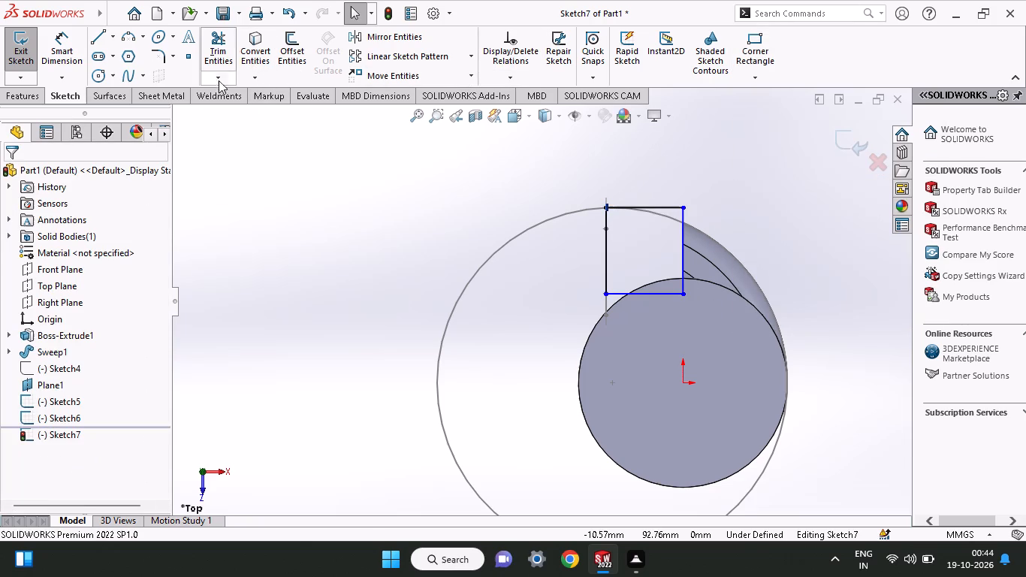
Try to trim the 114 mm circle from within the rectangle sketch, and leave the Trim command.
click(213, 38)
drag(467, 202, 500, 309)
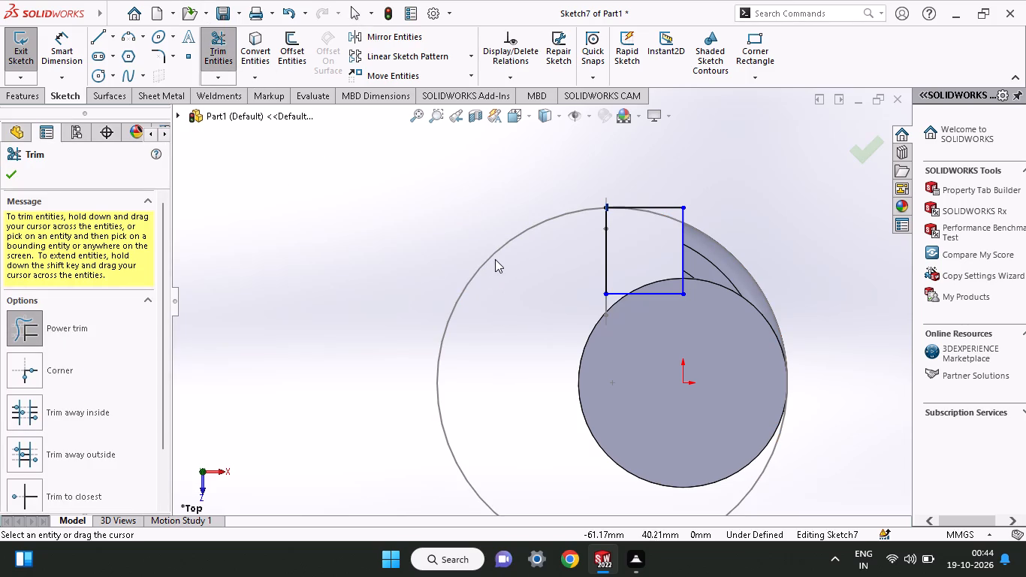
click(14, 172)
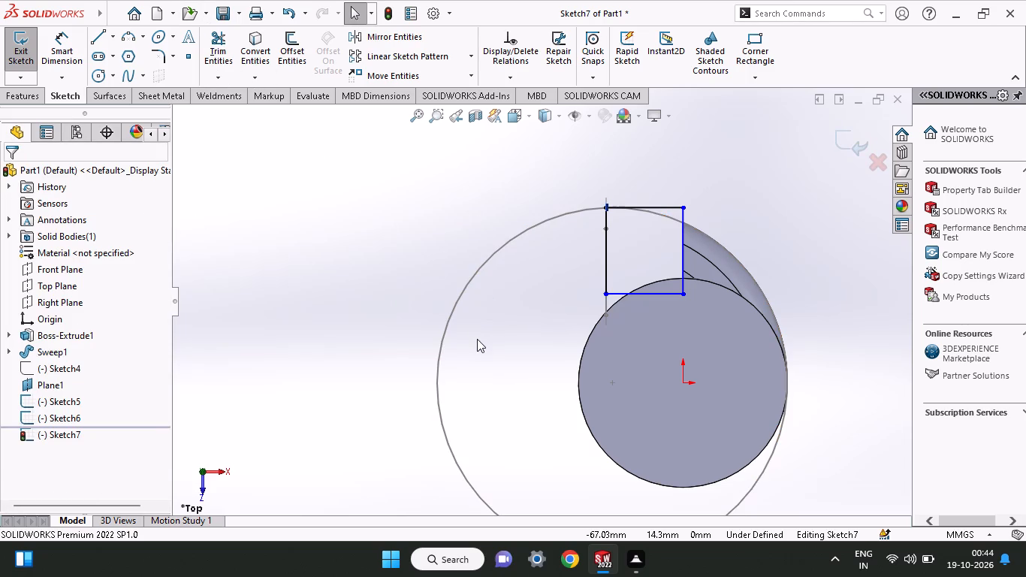
Undo the corner rectangle and its Top Plane sketch, going back to editing Sketch6 with the 114 mm circle.
key(ctrl+z)
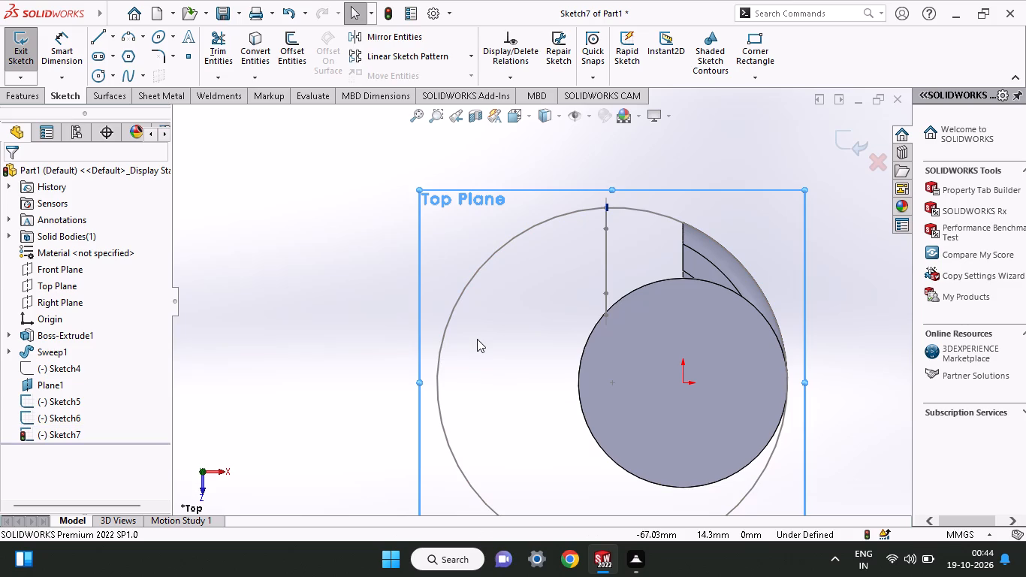
key(ctrl+z)
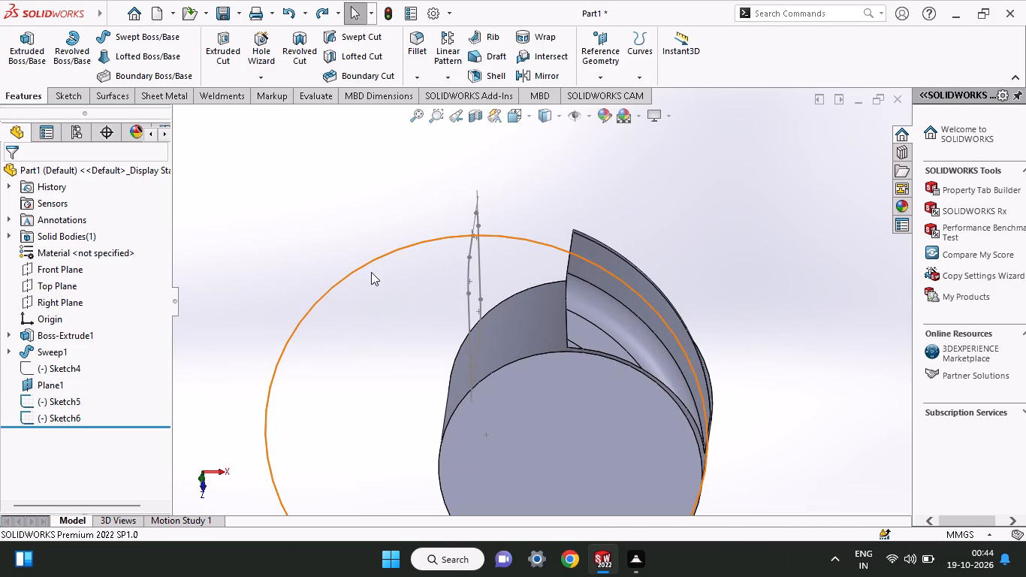
key(ctrl+z)
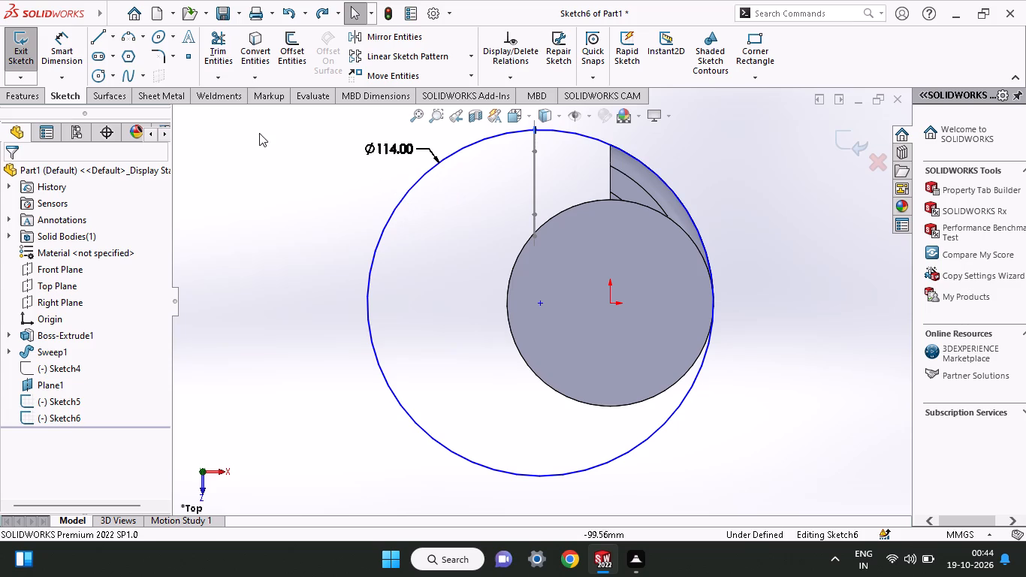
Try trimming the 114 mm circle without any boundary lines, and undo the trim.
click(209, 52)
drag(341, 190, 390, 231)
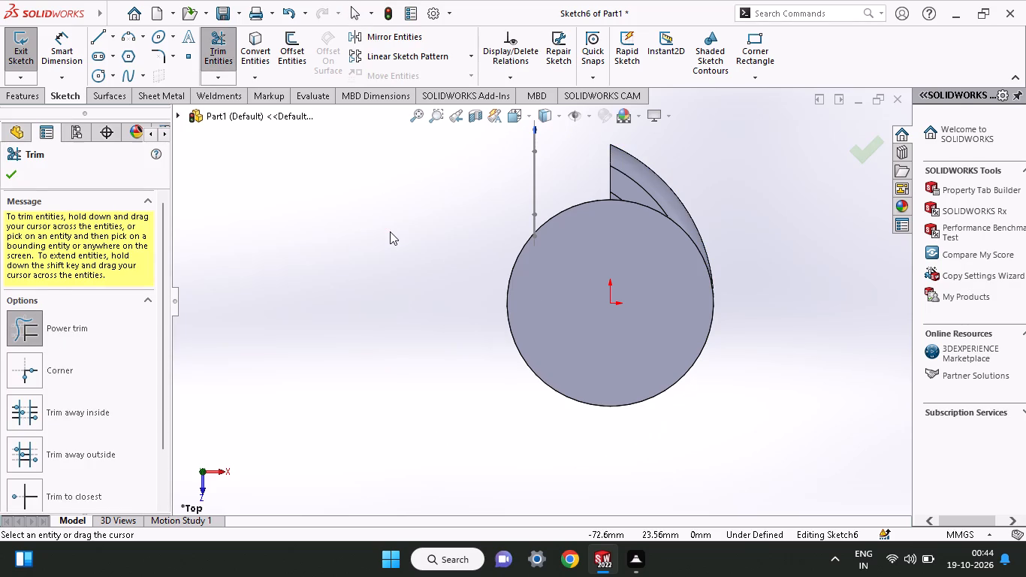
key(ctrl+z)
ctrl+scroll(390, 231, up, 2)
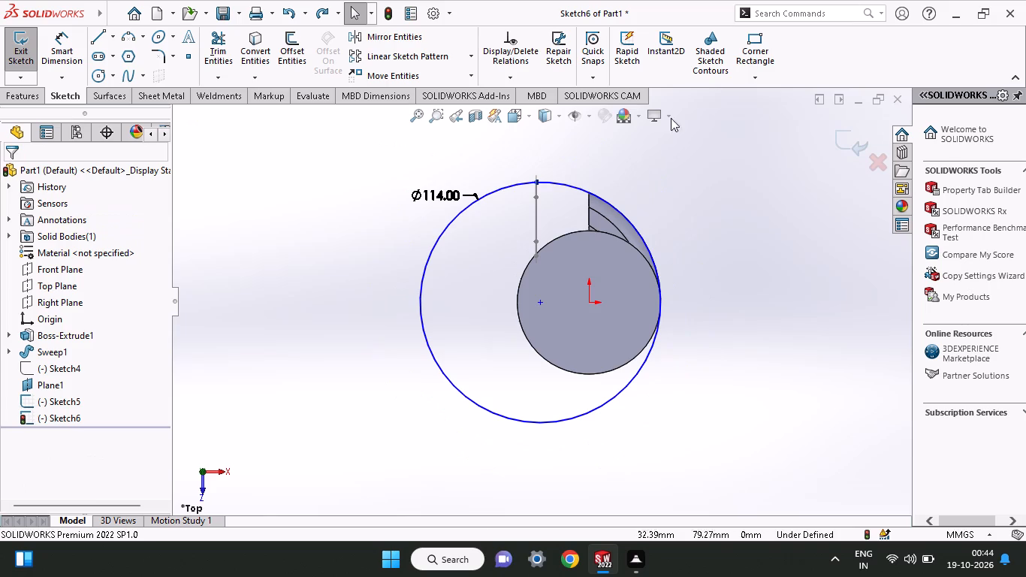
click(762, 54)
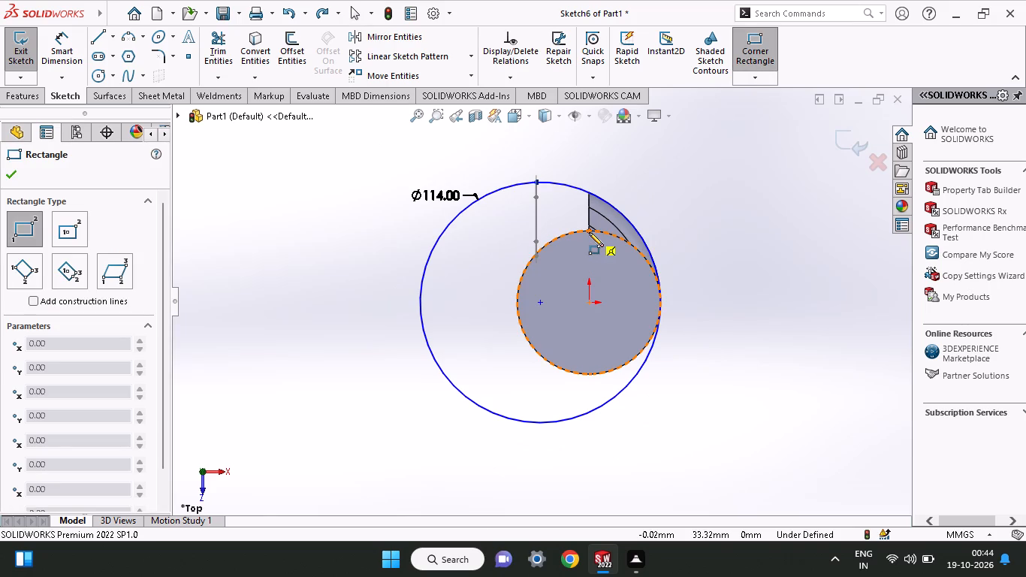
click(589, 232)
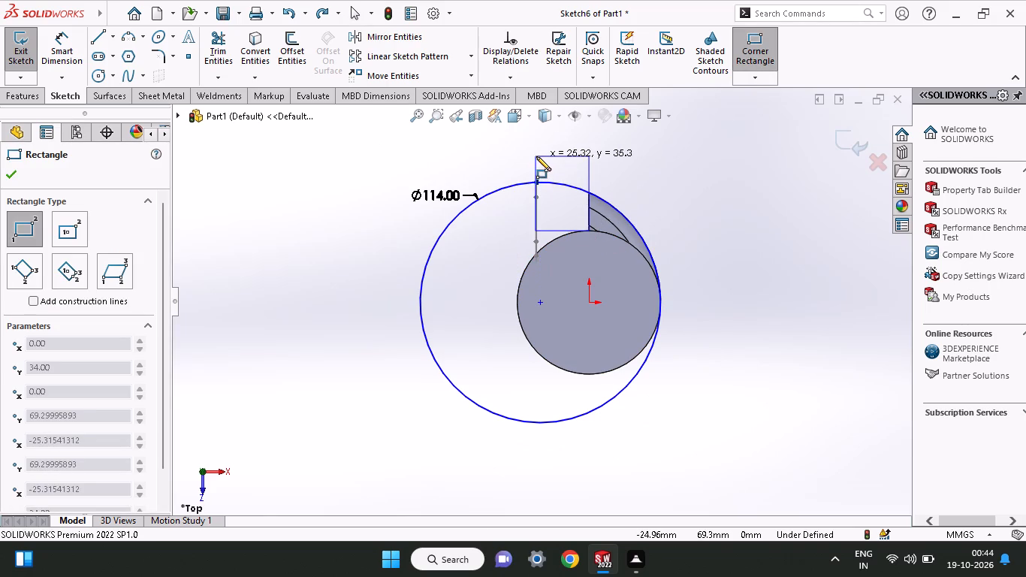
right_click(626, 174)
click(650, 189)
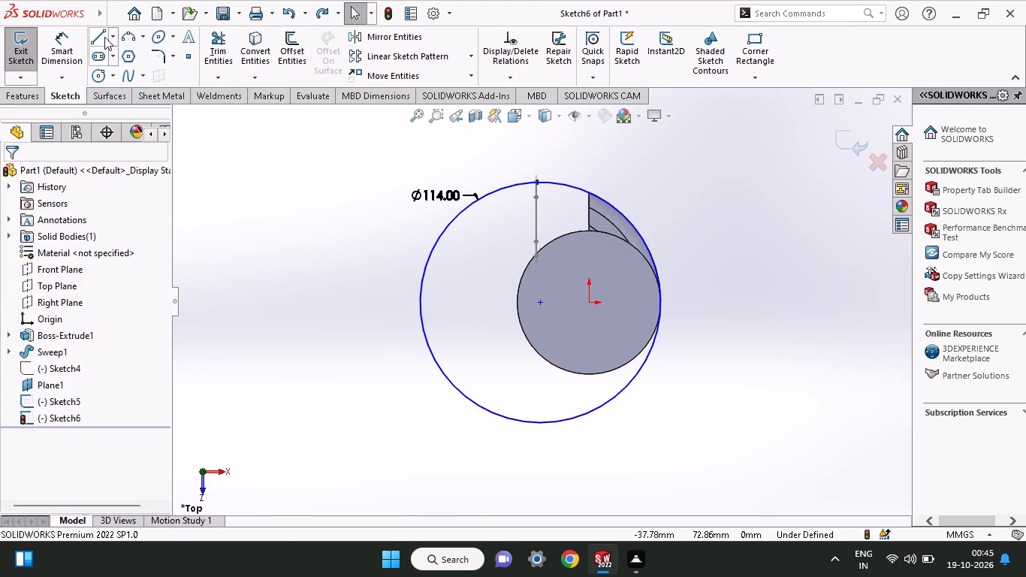
Draw a vertical line along the profile sketch from its outer point on the 114 mm circle to the cylinder's edge.
click(102, 35)
click(536, 183)
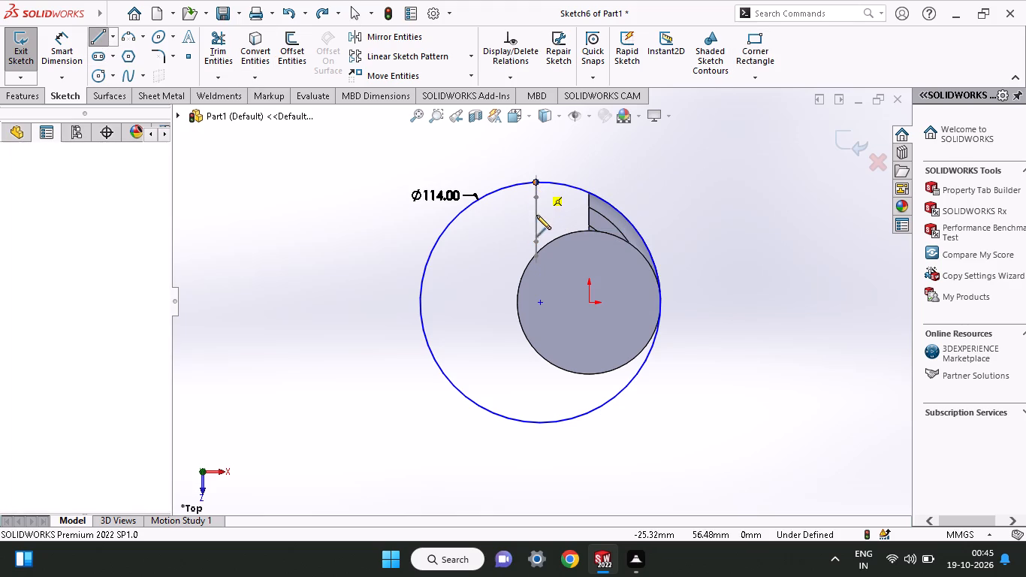
click(535, 253)
right_click(594, 159)
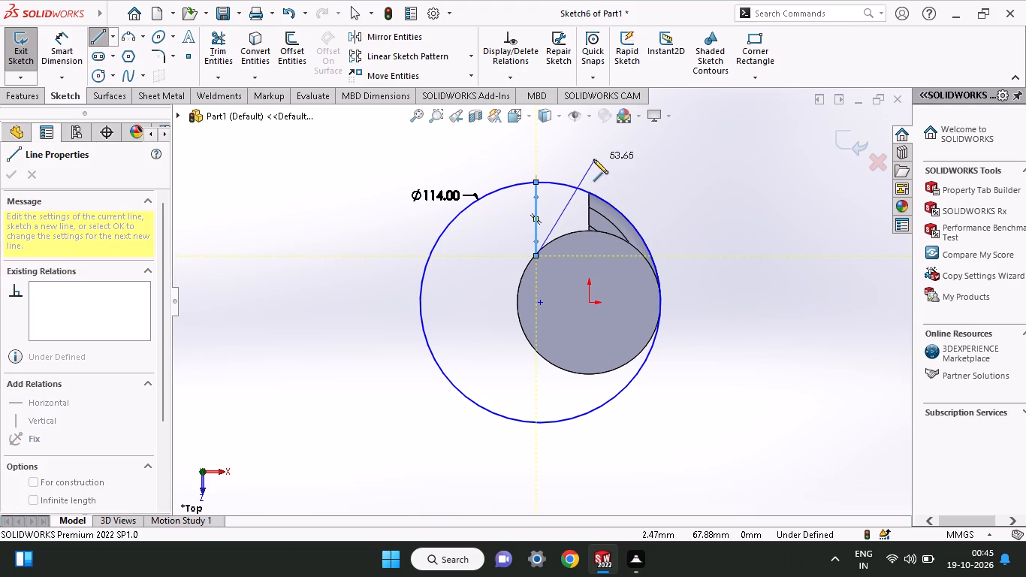
click(611, 172)
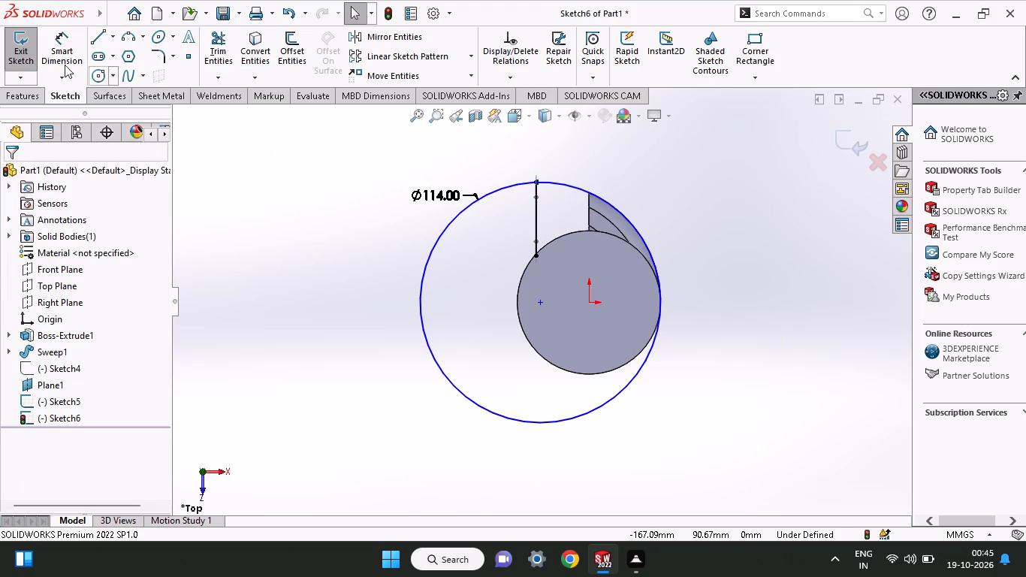
Draw a second vertical line about 18 mm long along the swept boss's end face, from the cylinder's edge to the 114 mm circle.
click(99, 36)
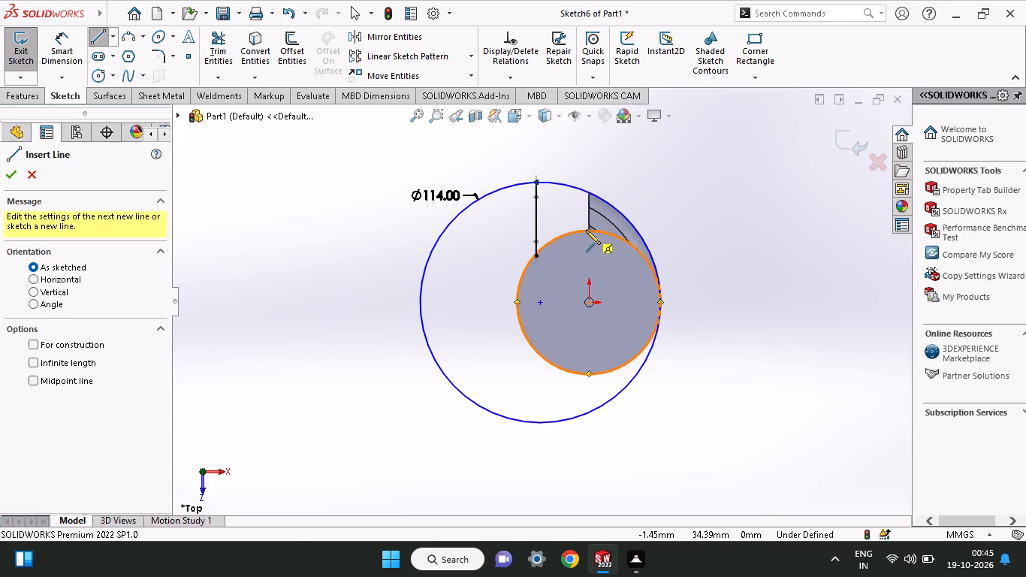
click(587, 229)
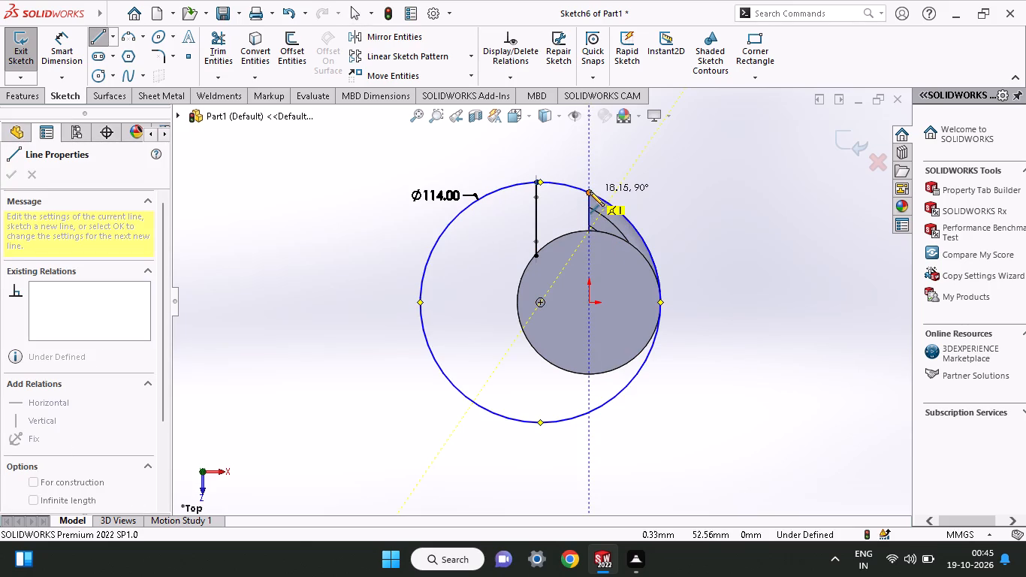
click(590, 192)
right_click(607, 185)
click(619, 195)
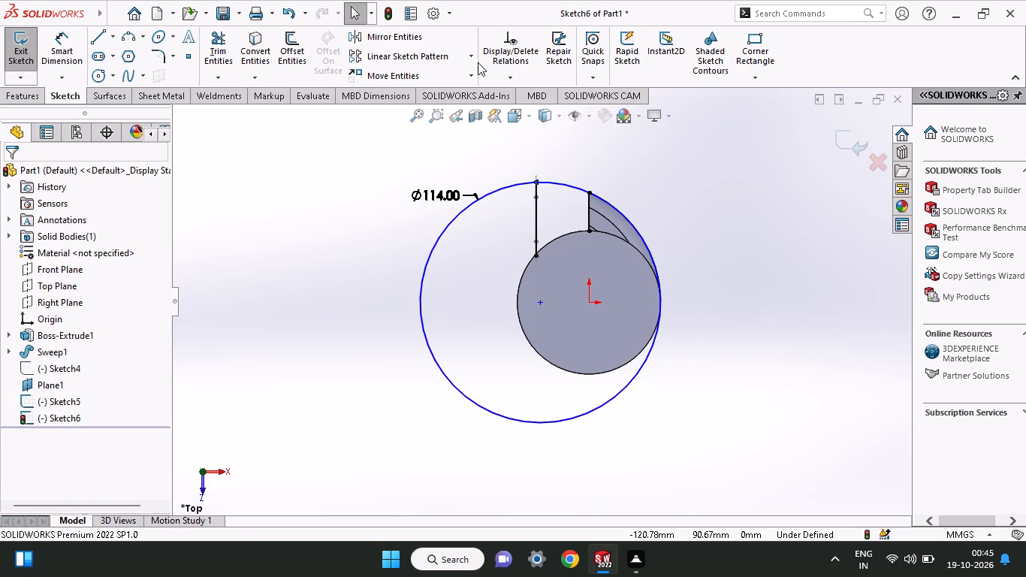
Trim away the 114 mm circle outside the two vertical lines, keeping only the short arc between them.
click(216, 46)
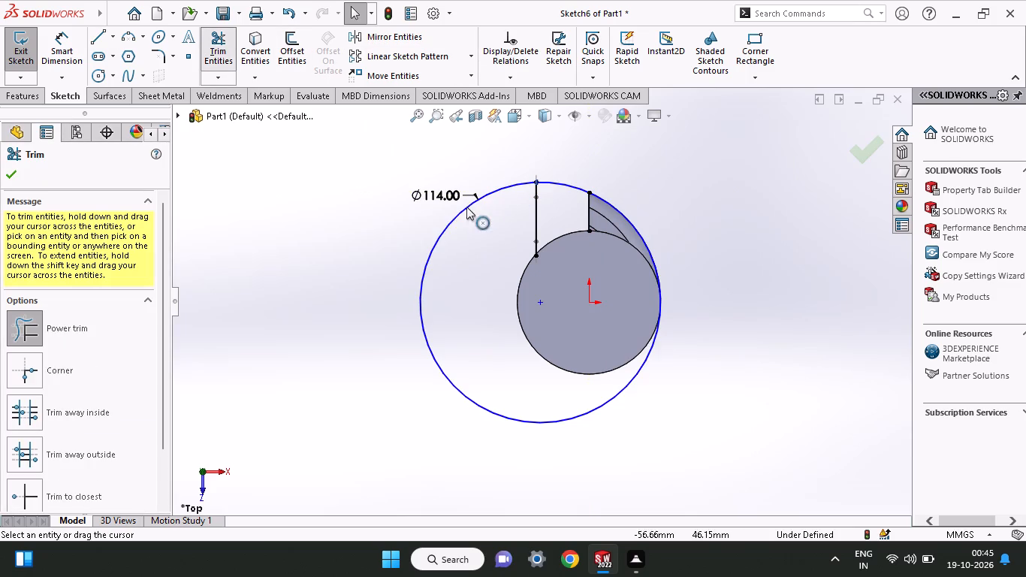
drag(422, 223, 439, 243)
drag(648, 192, 629, 241)
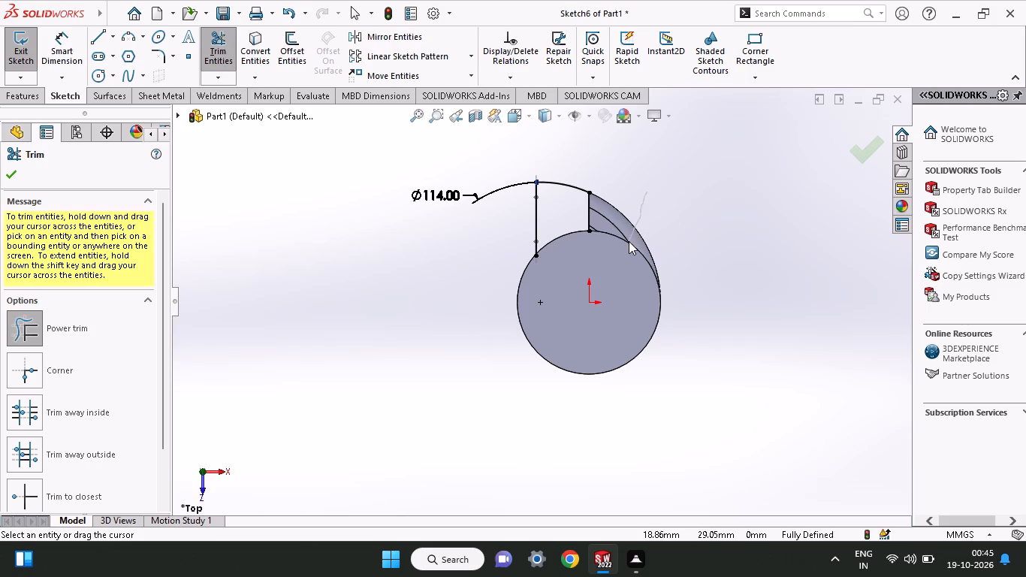
drag(629, 241, 623, 234)
drag(636, 188, 623, 237)
Trim away both vertical boundary lines, keeping only the arc between the profile and the swept boss, and exit Sketch6.
middle_drag(696, 200, 702, 229)
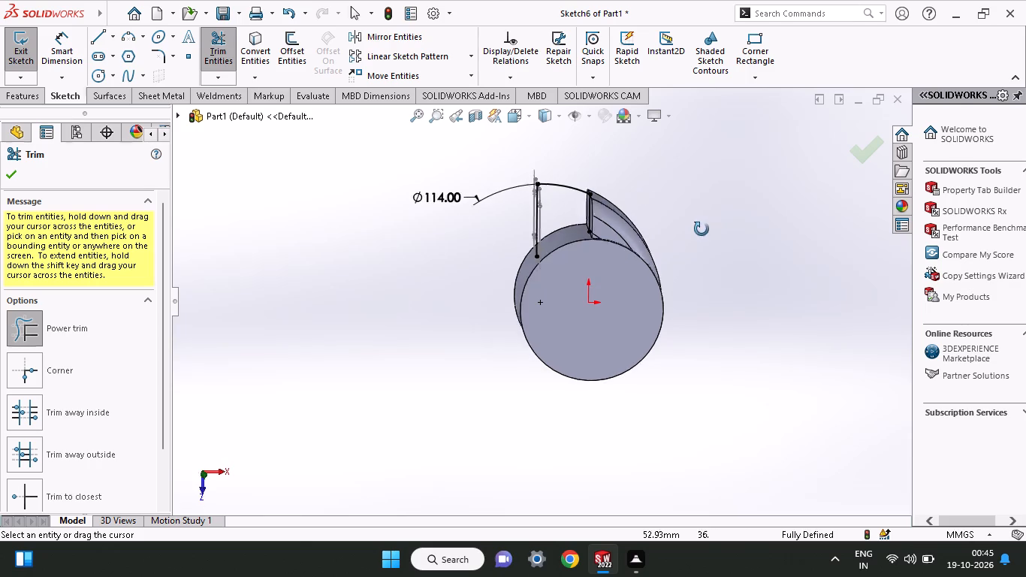
middle_drag(702, 229, 723, 279)
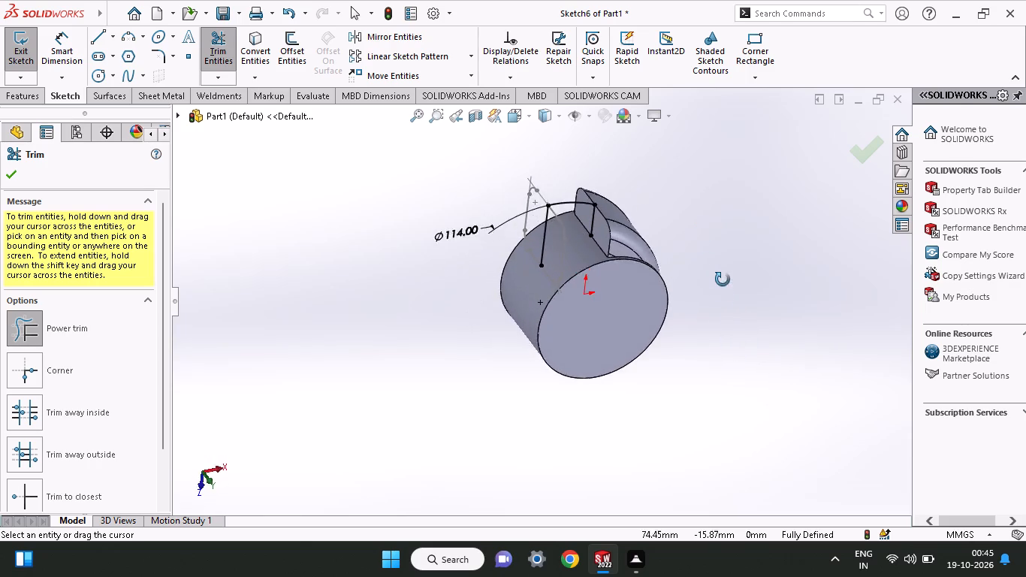
middle_drag(723, 279, 734, 224)
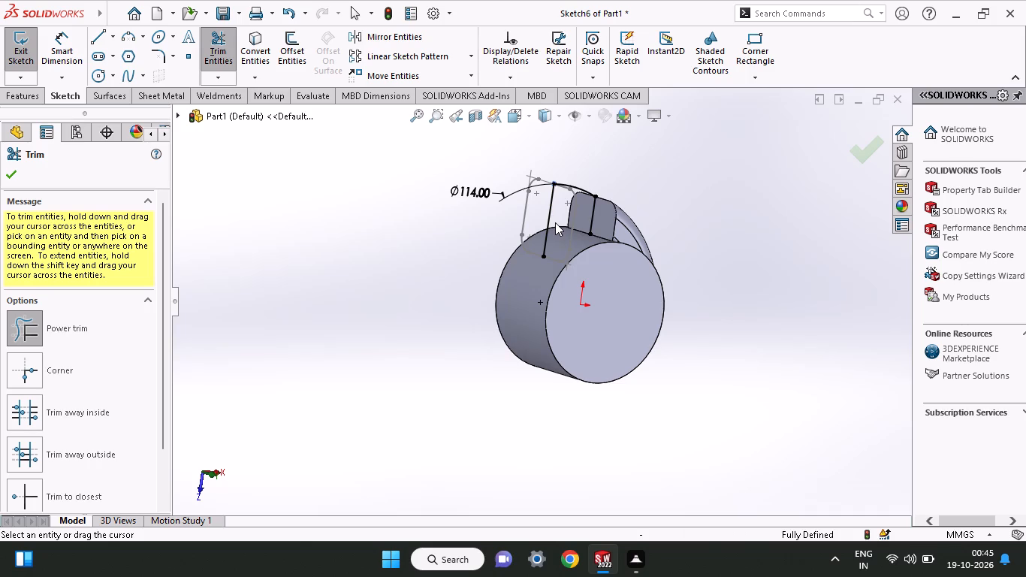
drag(555, 222, 545, 221)
drag(608, 216, 591, 213)
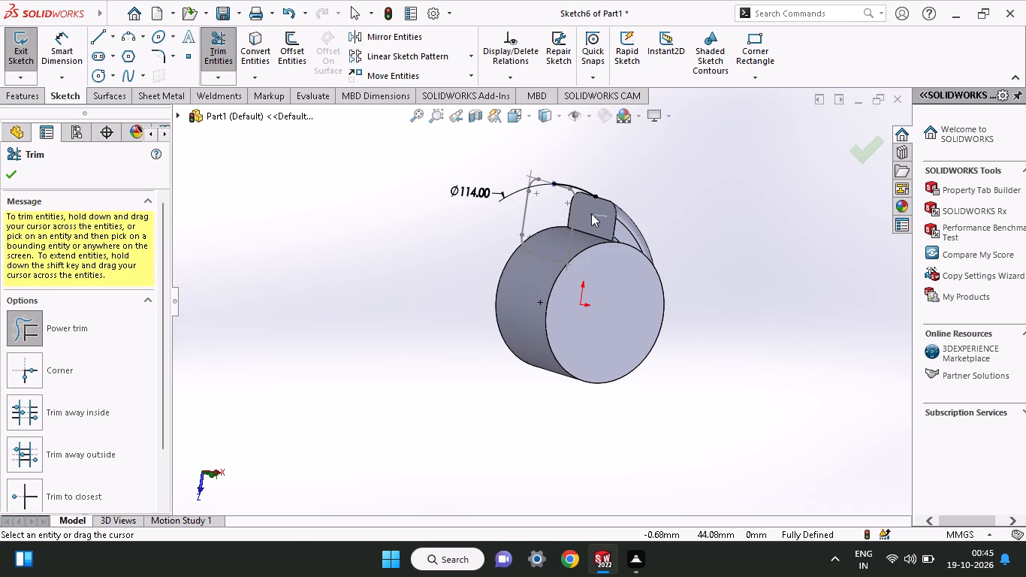
drag(591, 213, 589, 213)
click(8, 167)
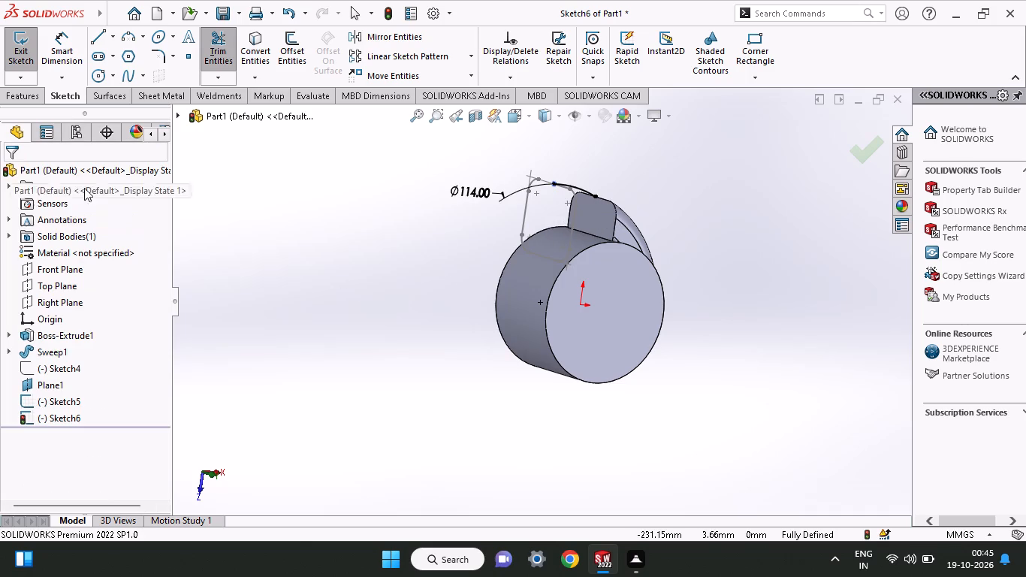
click(595, 215)
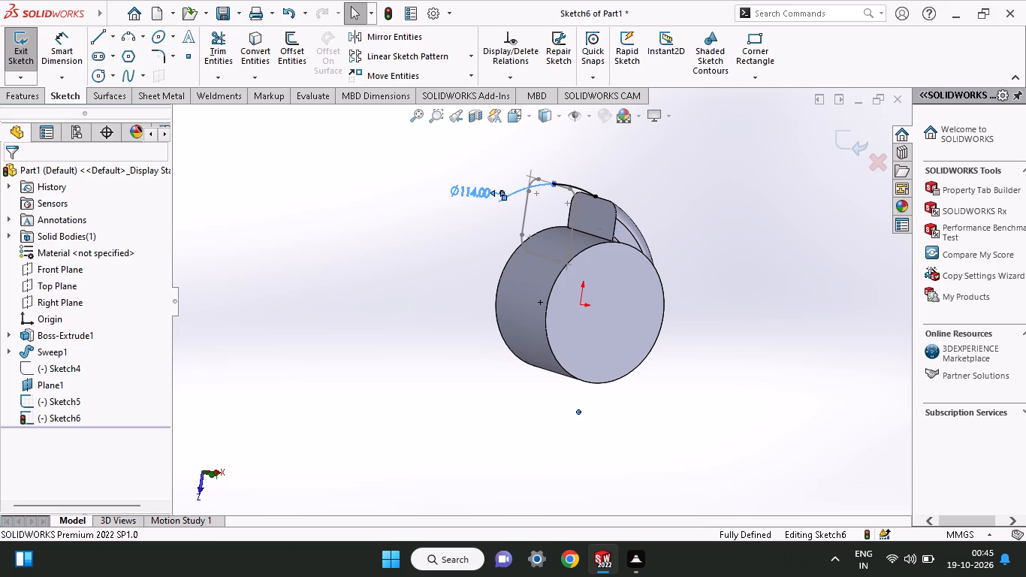
click(668, 188)
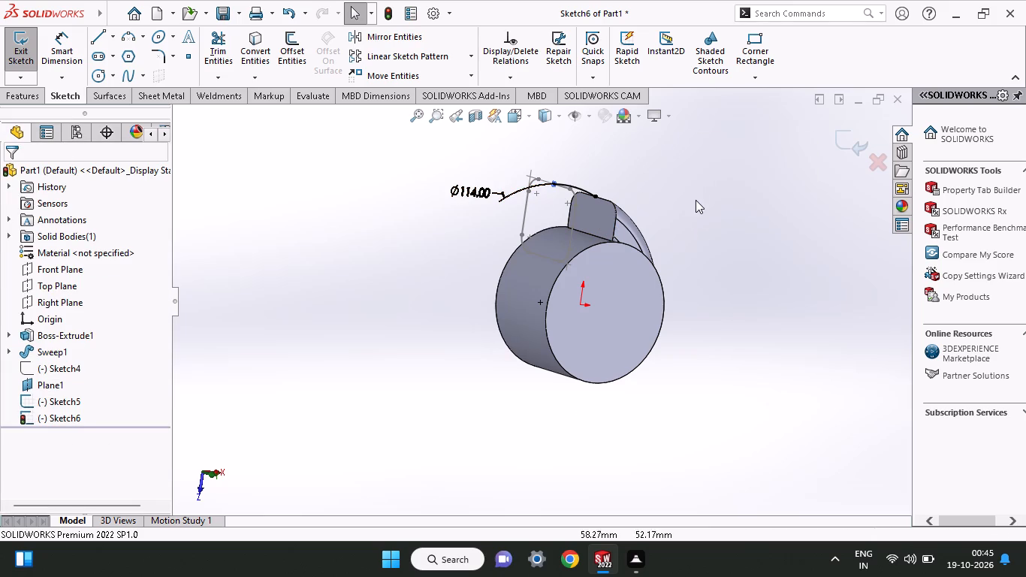
click(842, 152)
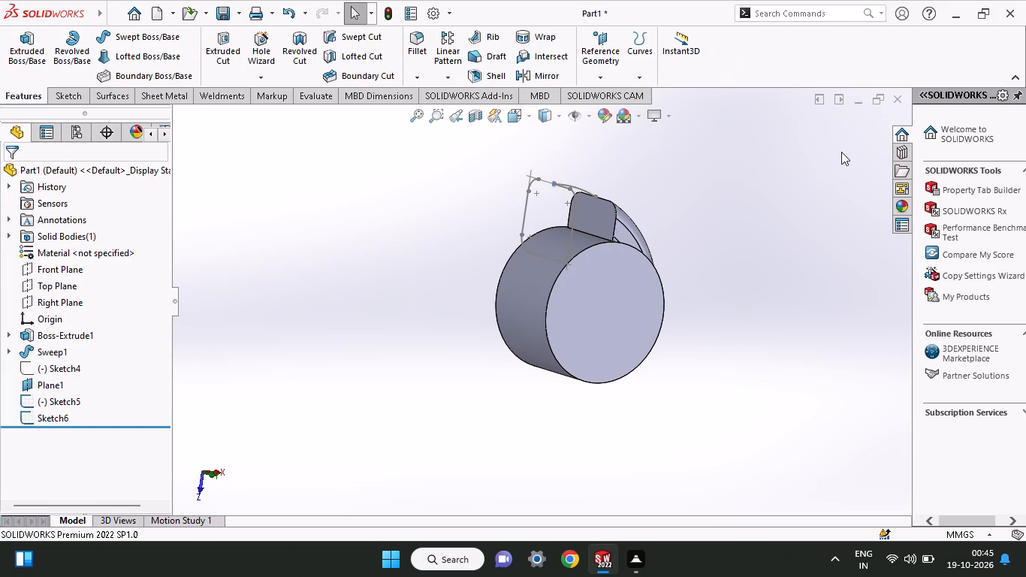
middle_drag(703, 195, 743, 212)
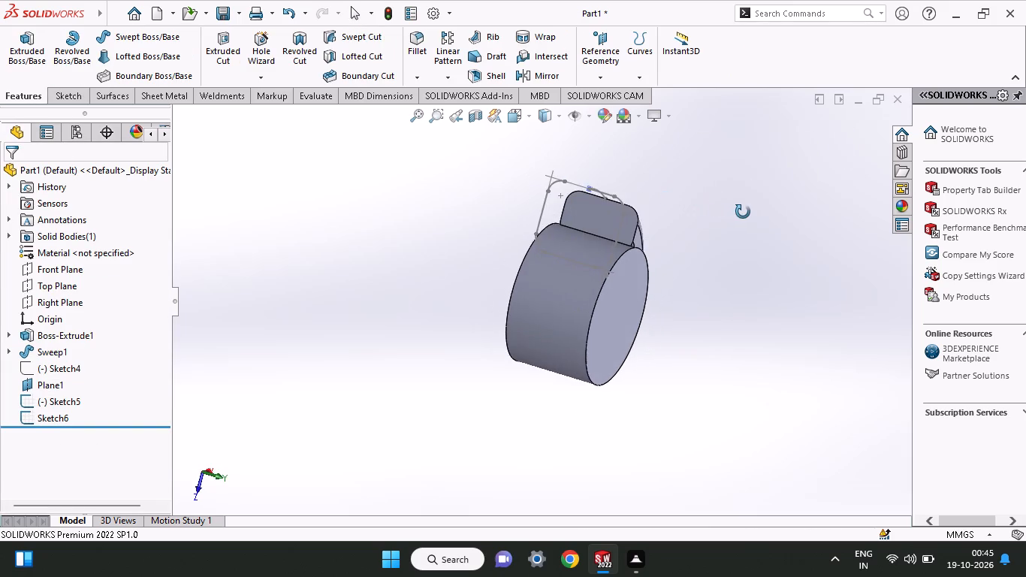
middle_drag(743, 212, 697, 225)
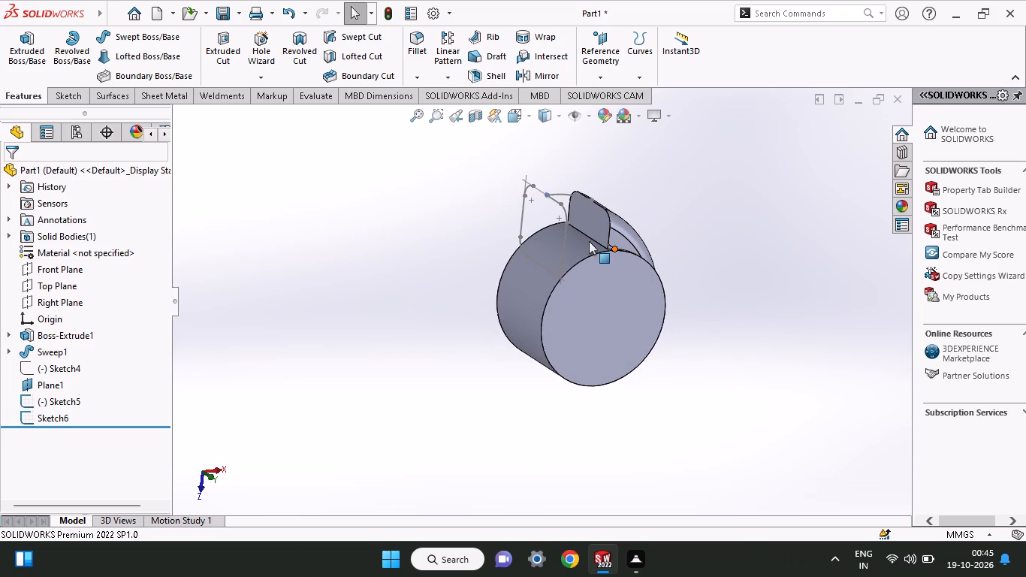
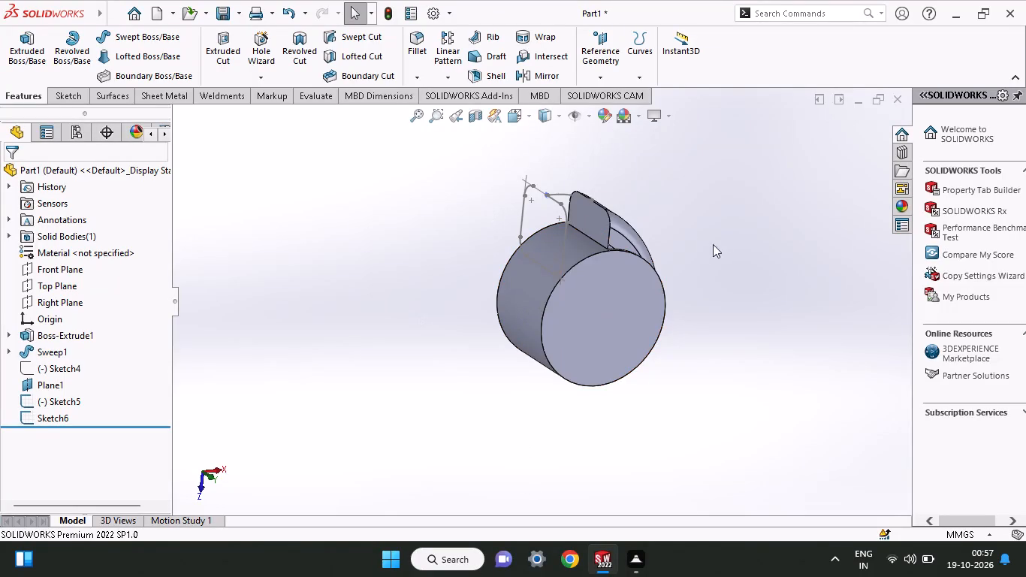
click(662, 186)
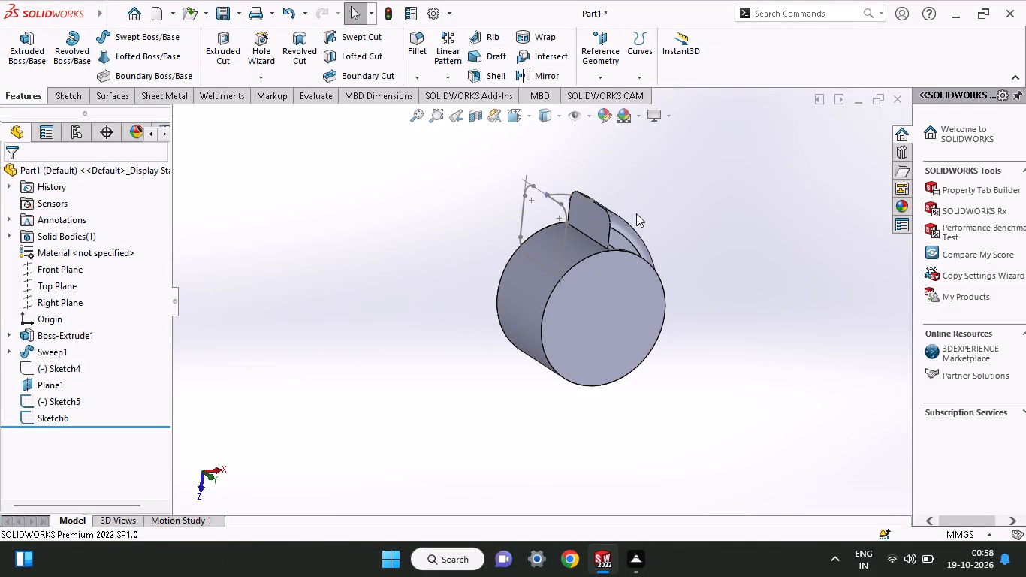
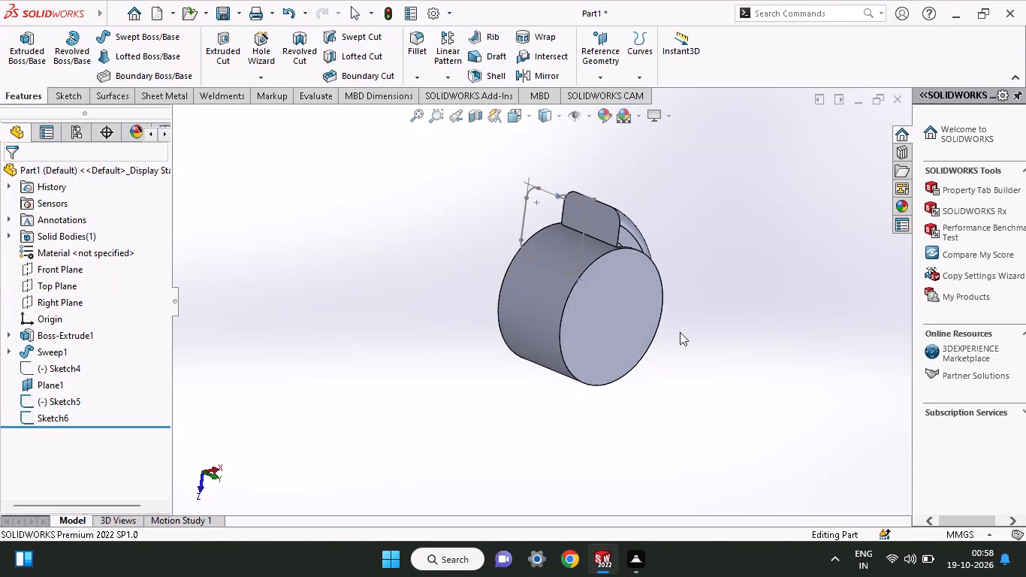
Start a sketch on the swept boss's flat end face and draw a vertical line about 25 mm up from its outer edge's midpoint.
click(608, 222)
click(674, 178)
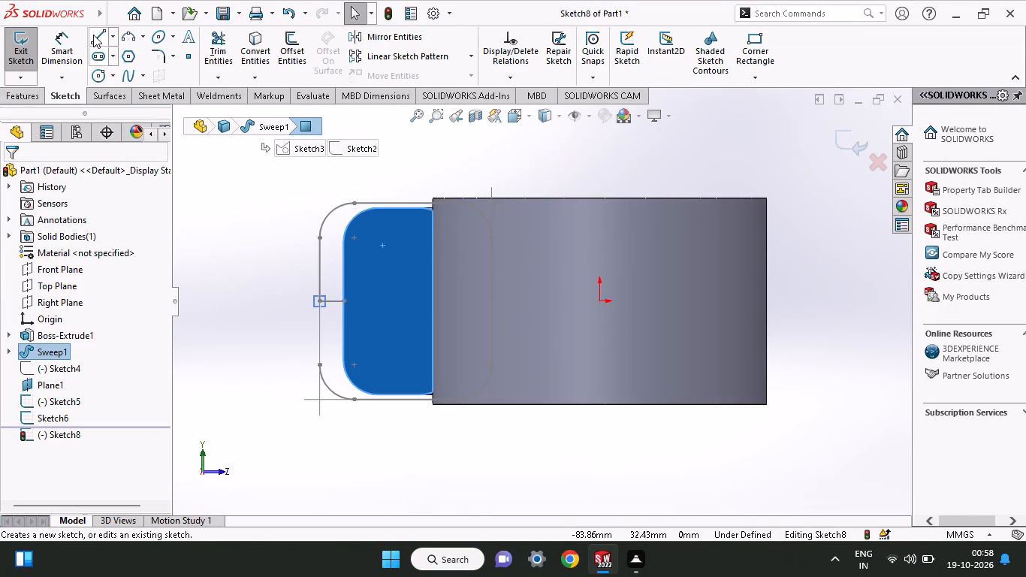
click(93, 35)
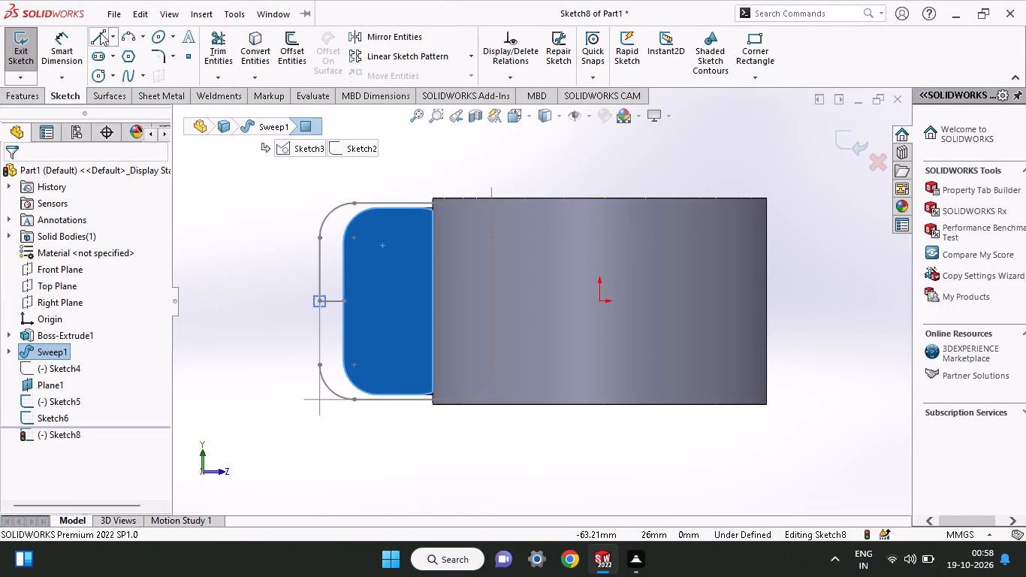
click(100, 32)
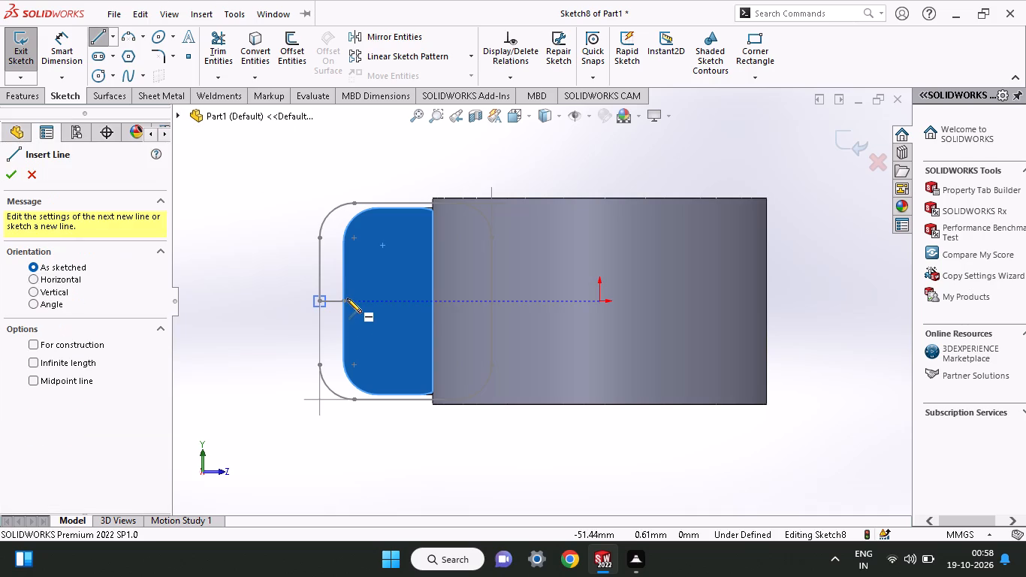
click(345, 301)
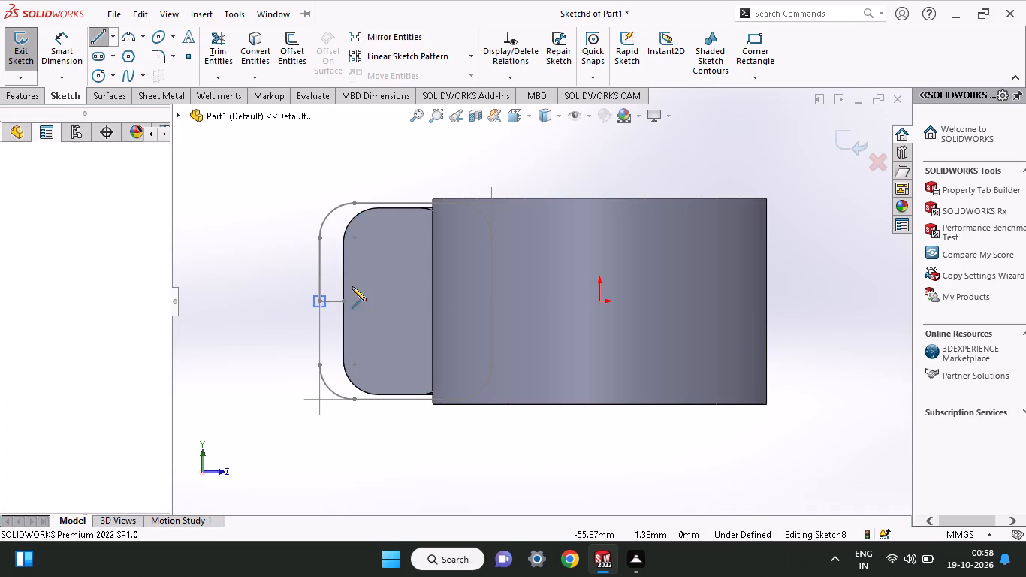
click(343, 177)
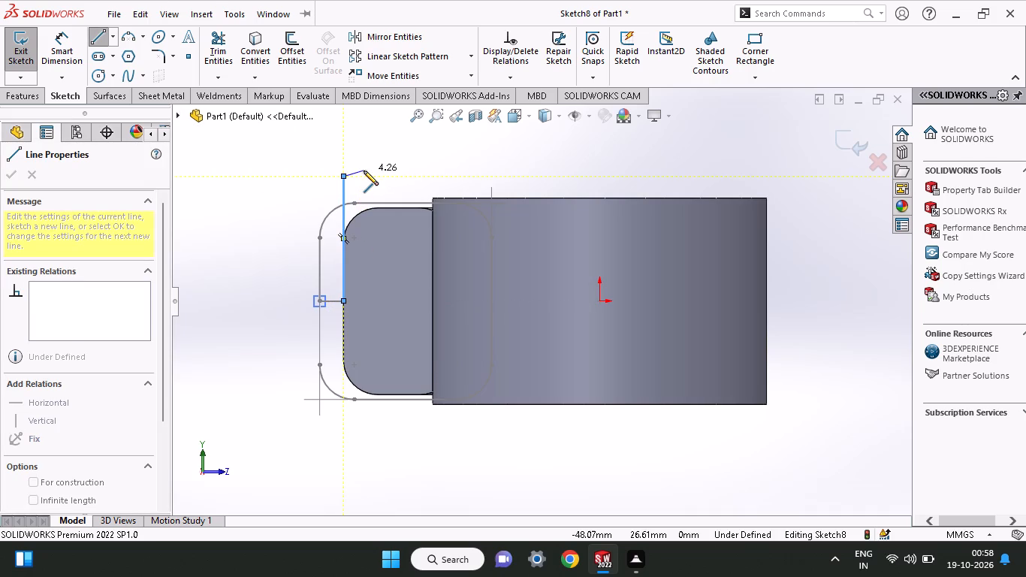
right_click(364, 171)
click(379, 175)
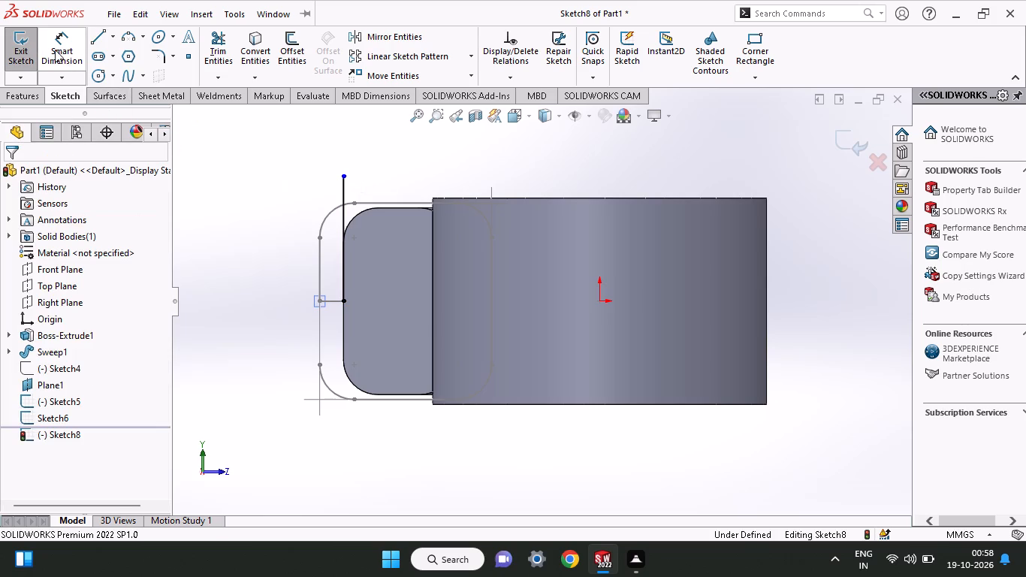
Dimension the vertical line's length to 19 mm.
click(64, 62)
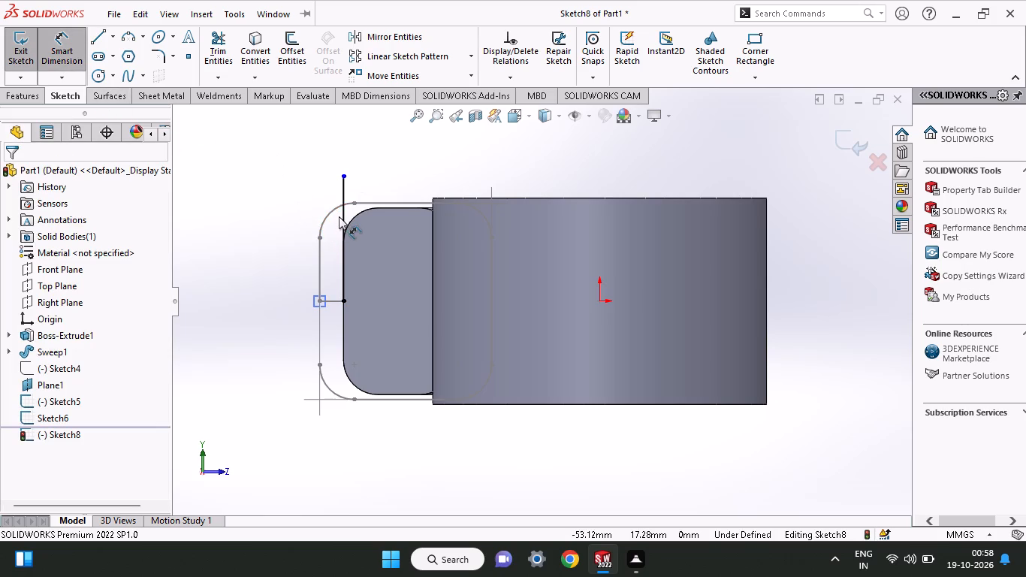
click(349, 217)
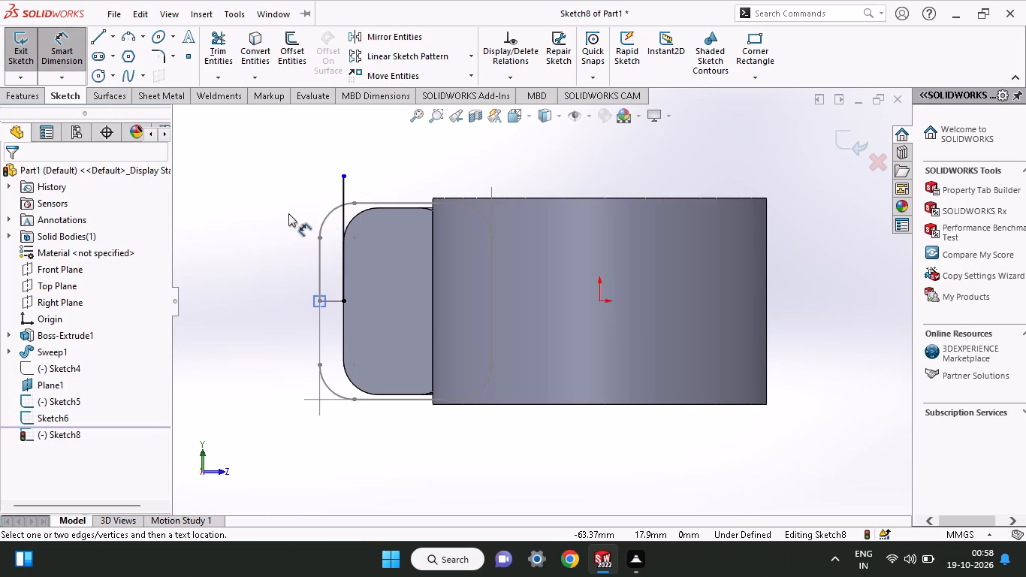
click(341, 213)
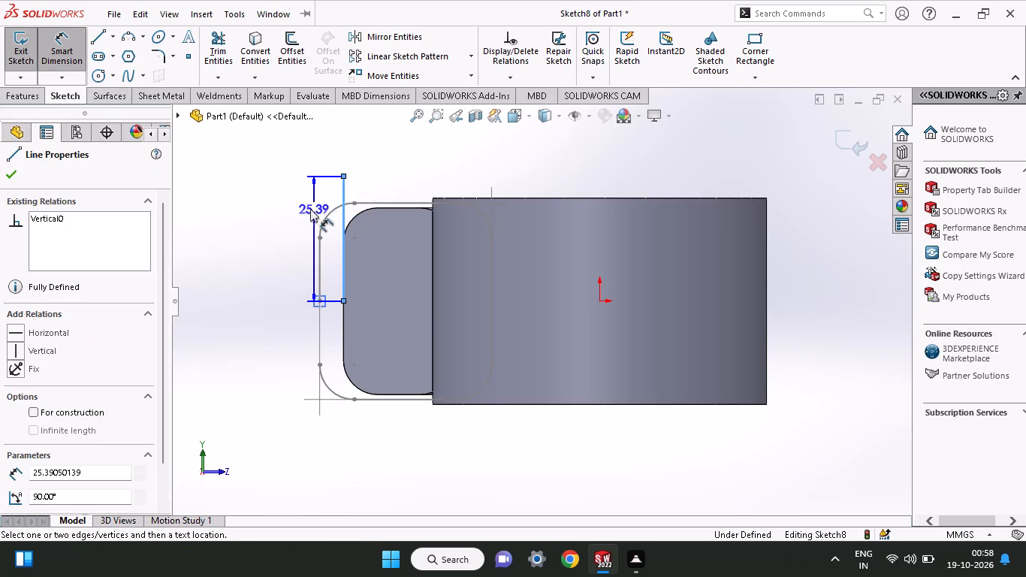
click(276, 216)
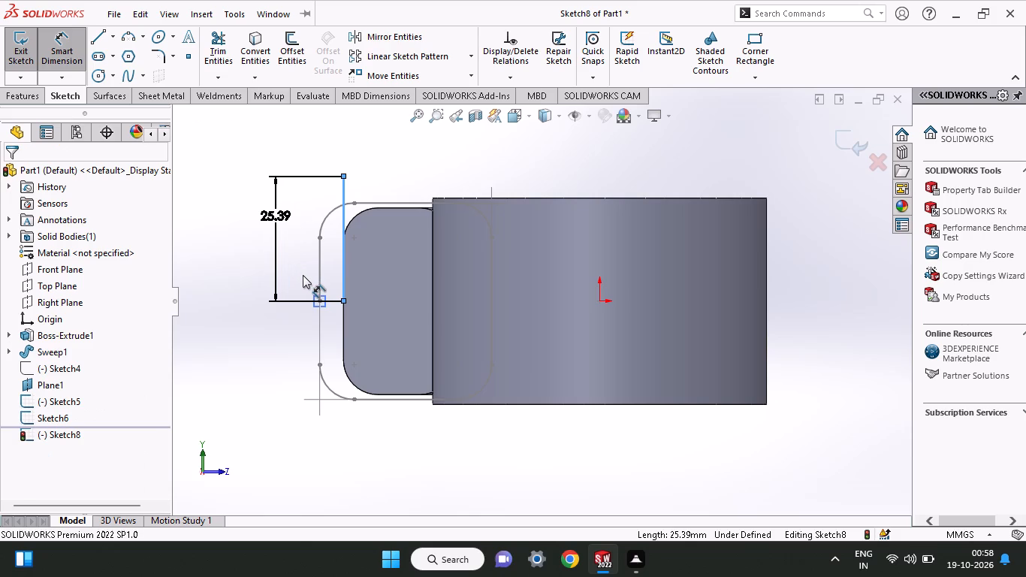
text(19)
key(Return)
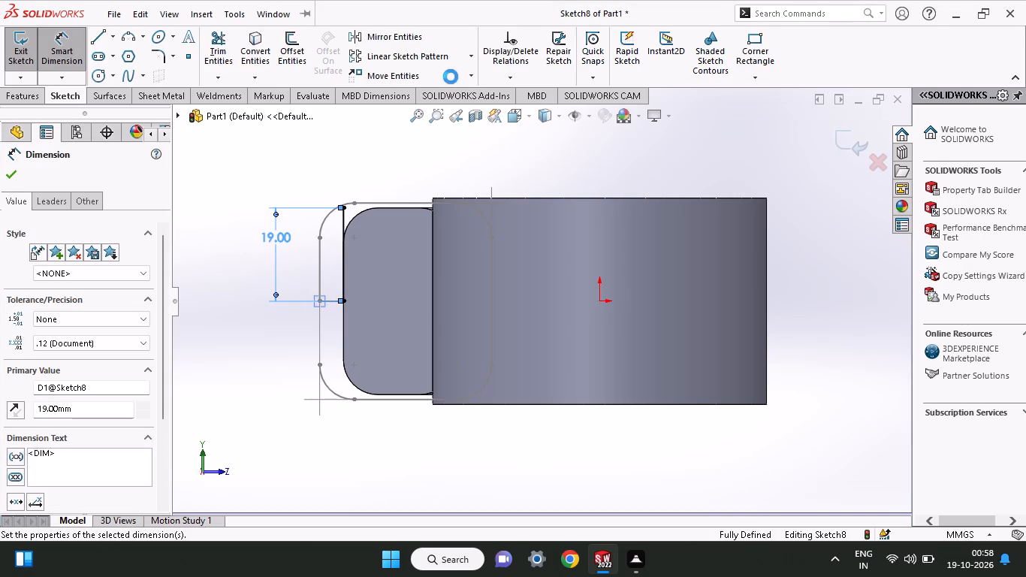
Draw a horizontal line about 36 mm long from the vertical line's upper end, along the face's top edge and across the cylinder.
click(98, 37)
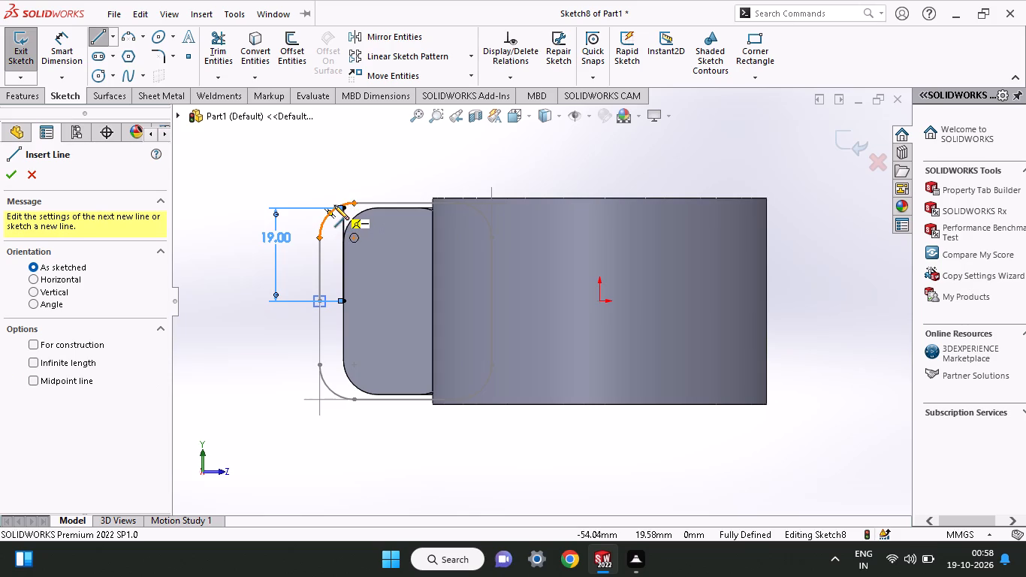
click(342, 210)
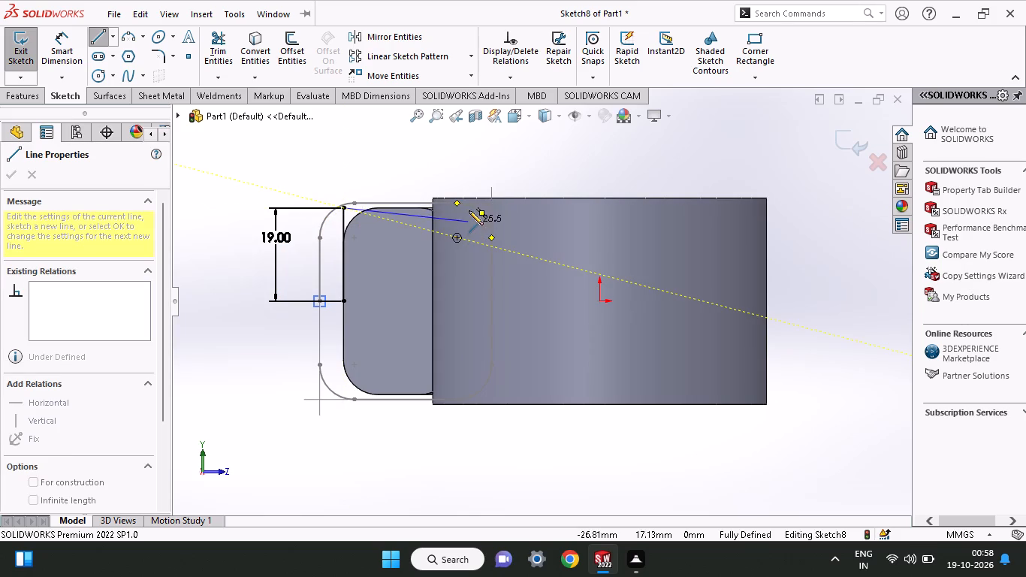
click(520, 212)
right_click(490, 155)
click(502, 169)
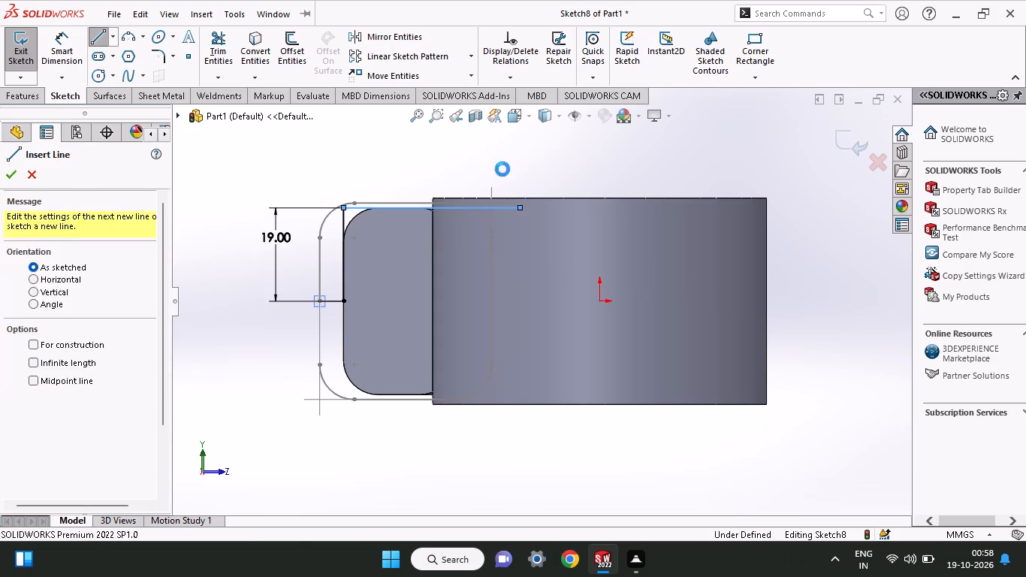
Dimension the horizontal line's length to 22.56 mm.
click(50, 45)
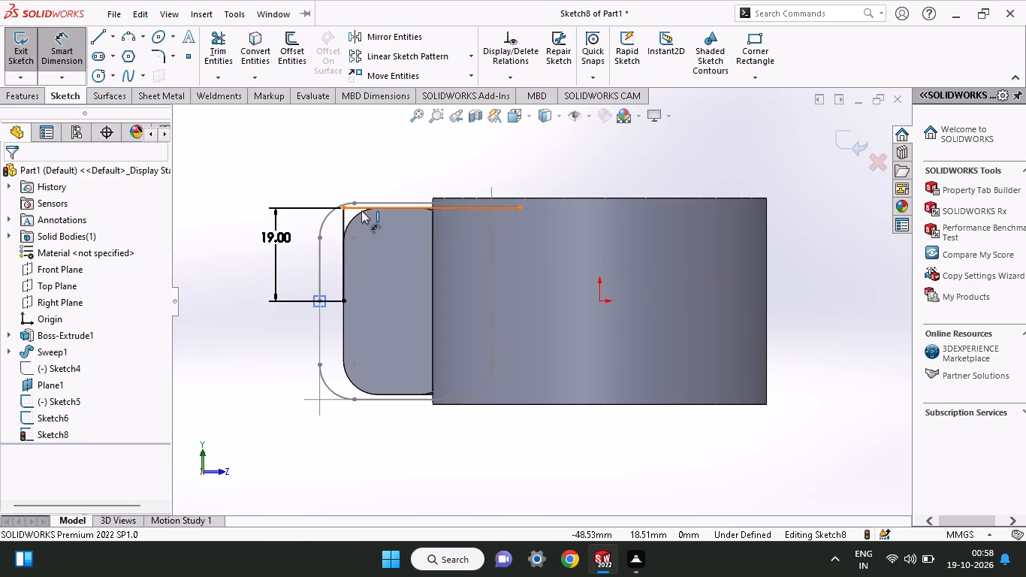
click(361, 210)
click(371, 163)
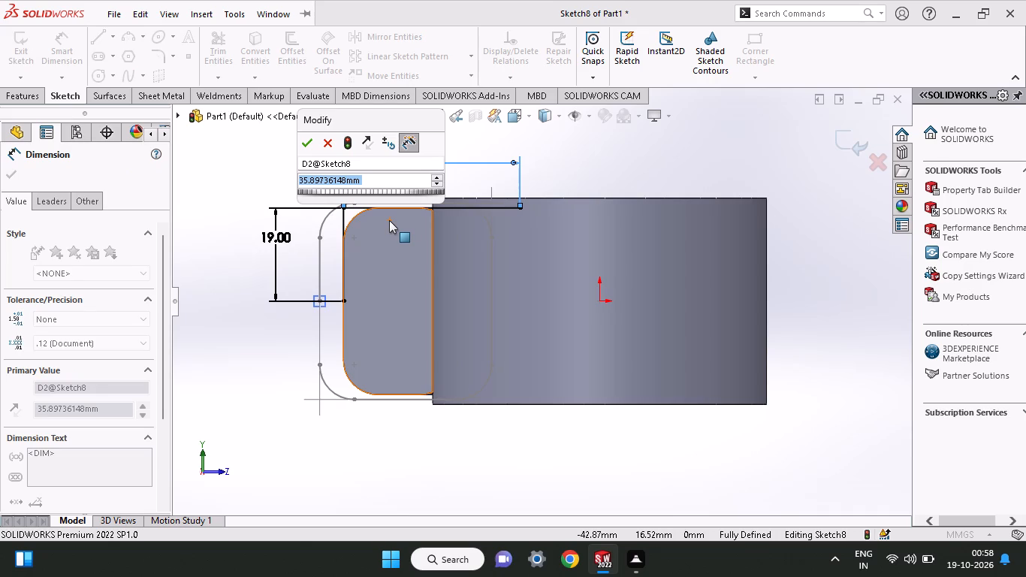
text(22.56)
key(Return)
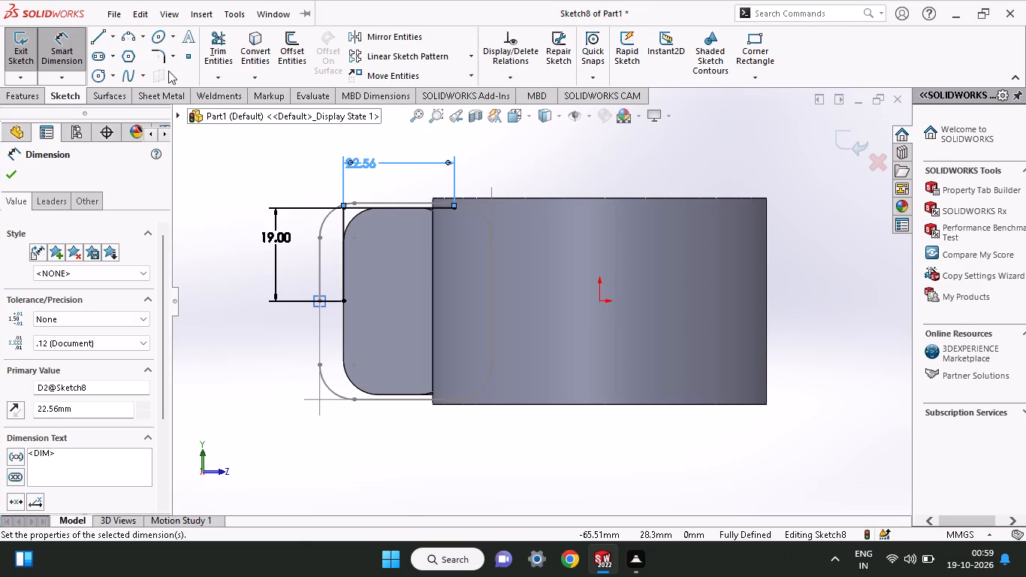
Draw a nearly vertical line about 34 mm long downward from the horizontal line's free end.
click(100, 39)
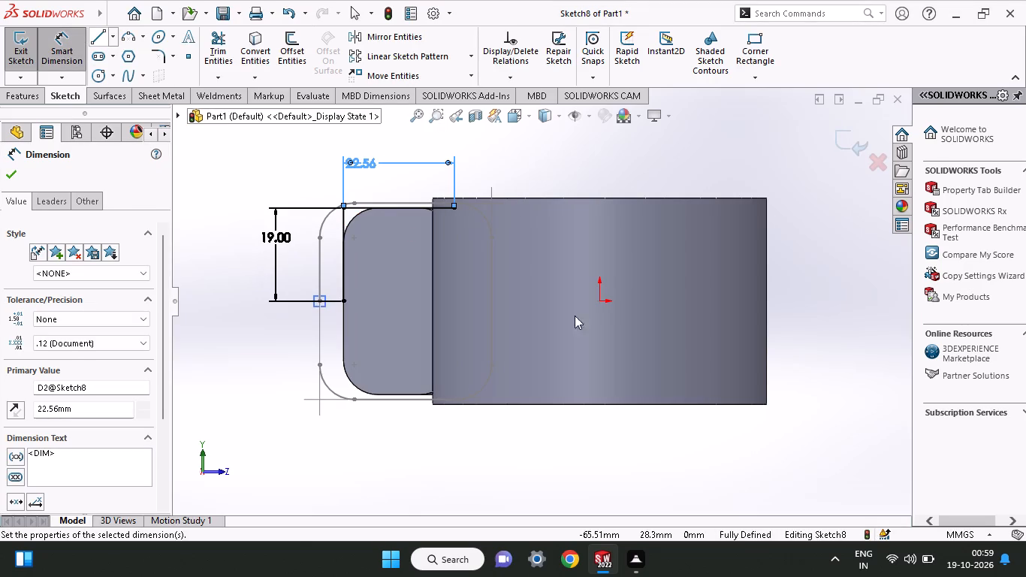
click(455, 210)
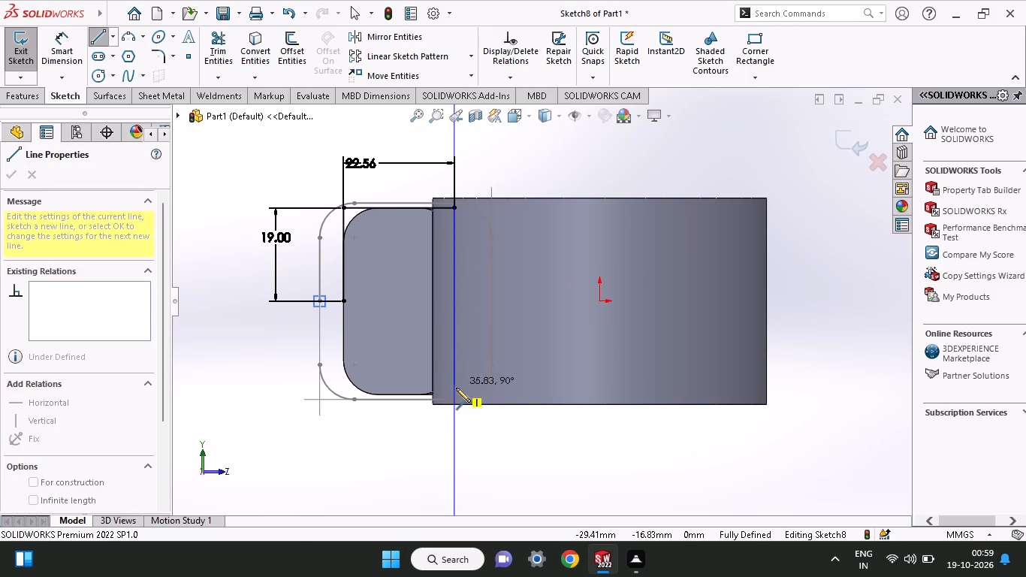
click(459, 373)
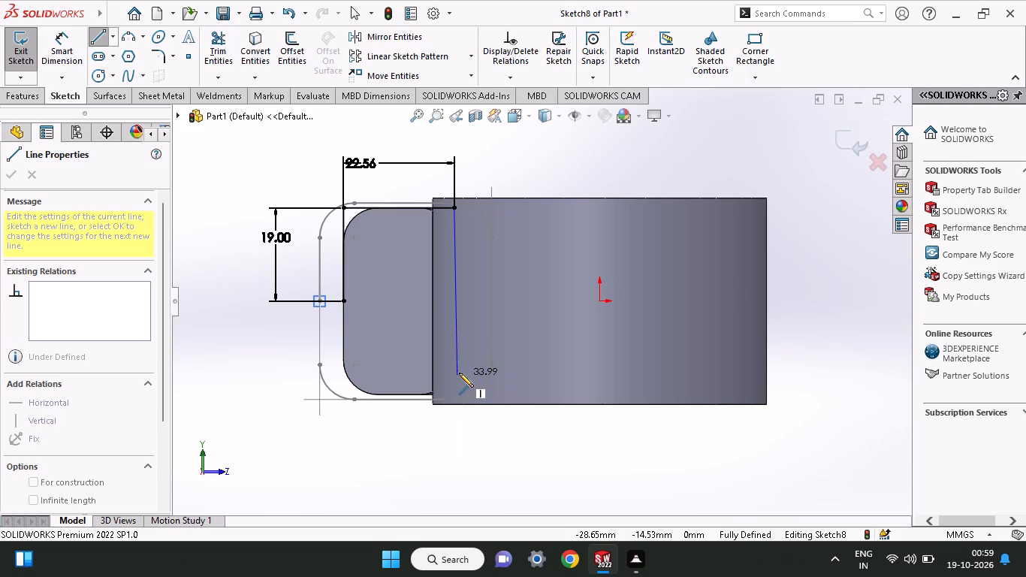
right_click(522, 300)
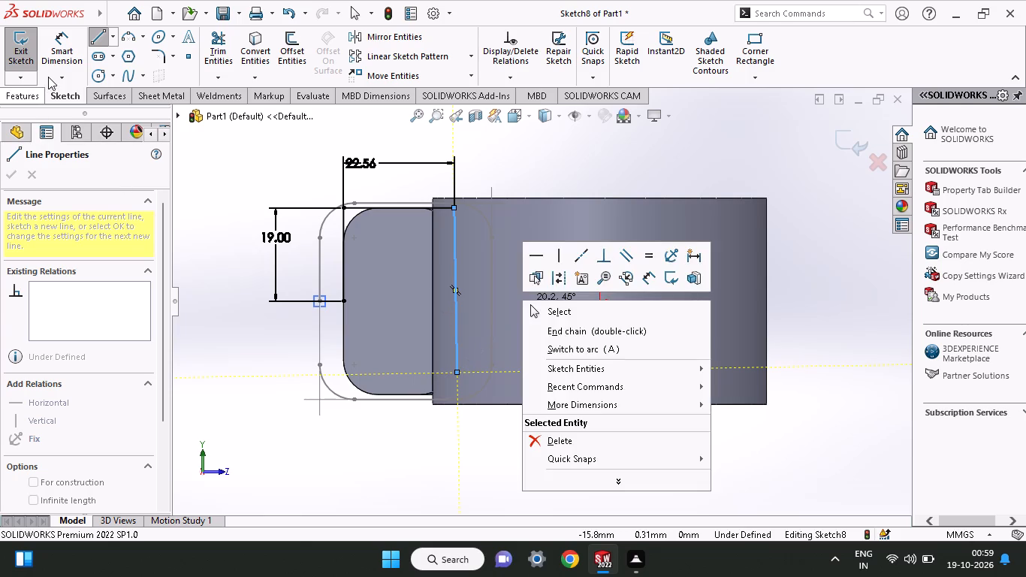
Add a vertical dimension for the length of the nearly vertical downward line.
click(56, 56)
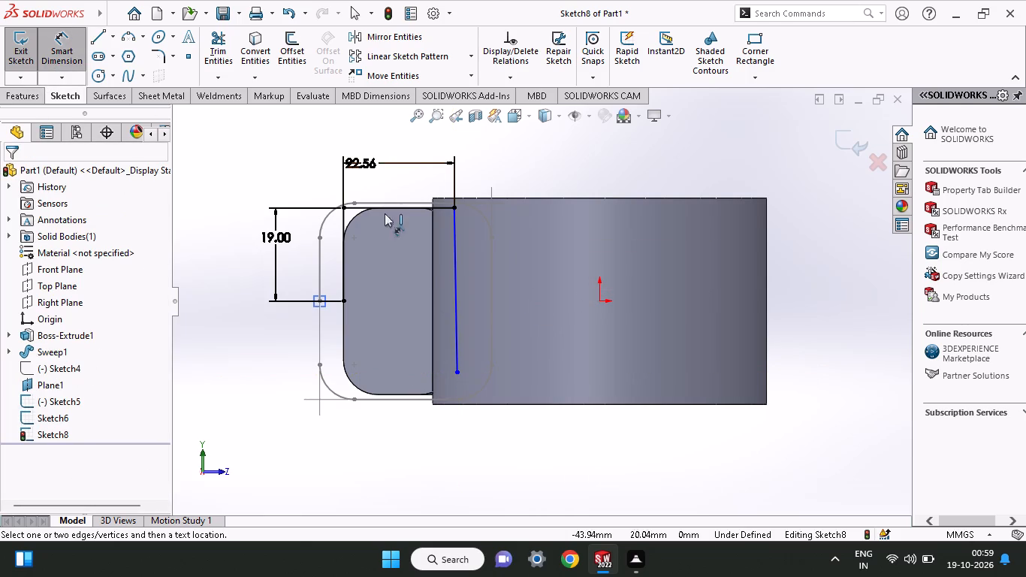
click(460, 282)
click(540, 299)
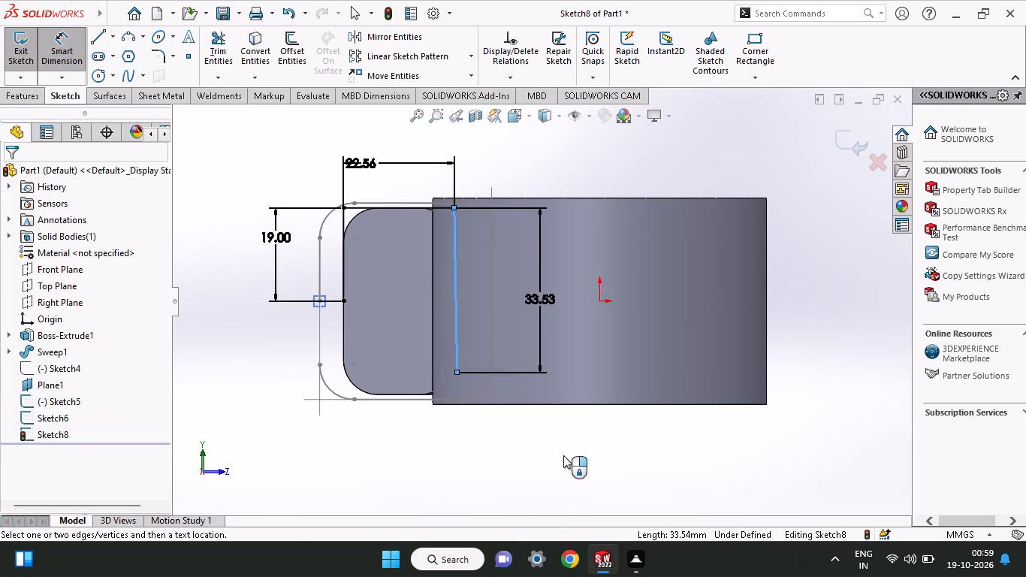
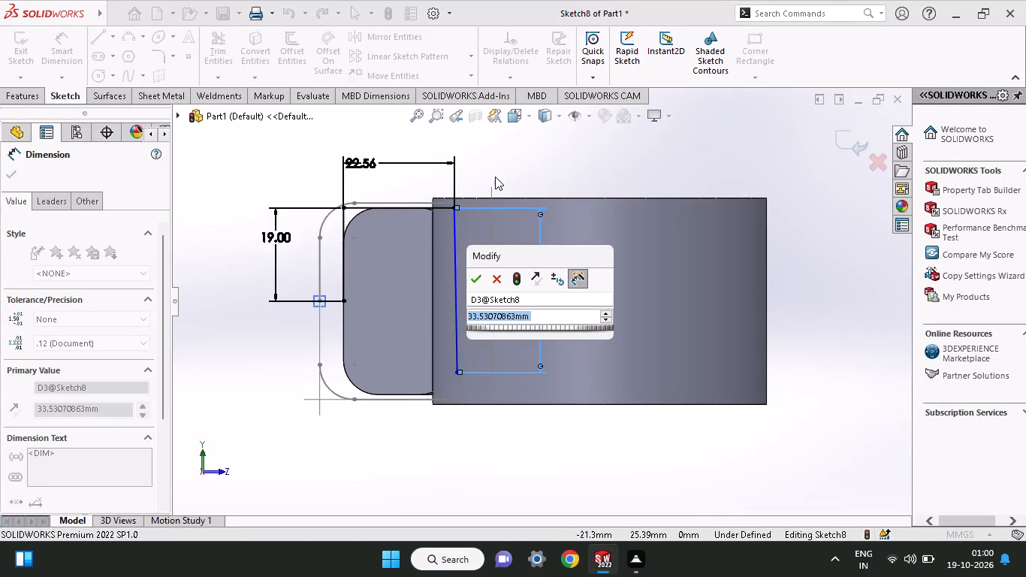
Set the nearly vertical line's vertical dimension to 38 mm.
key(3)
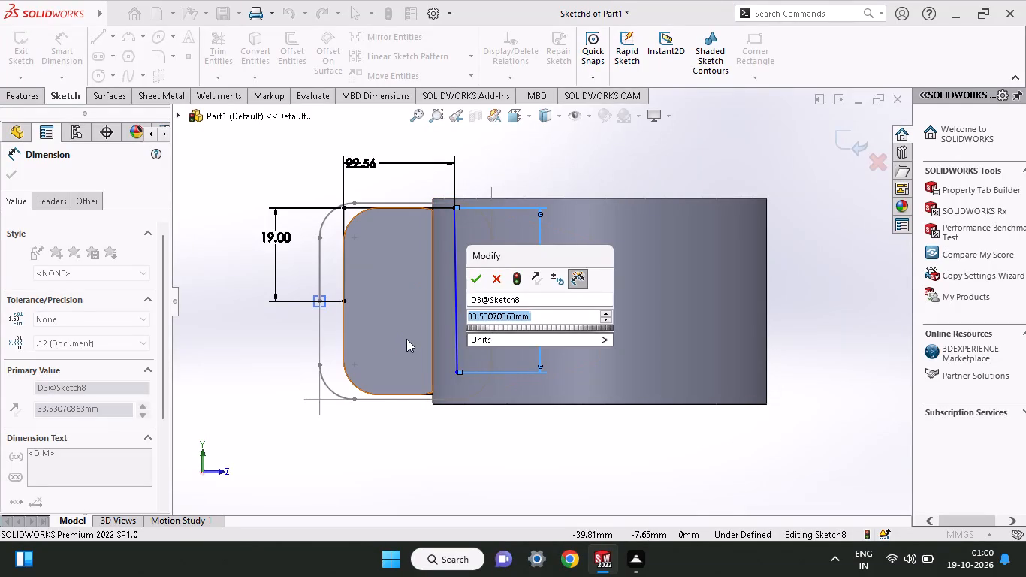
key(8)
key(Return)
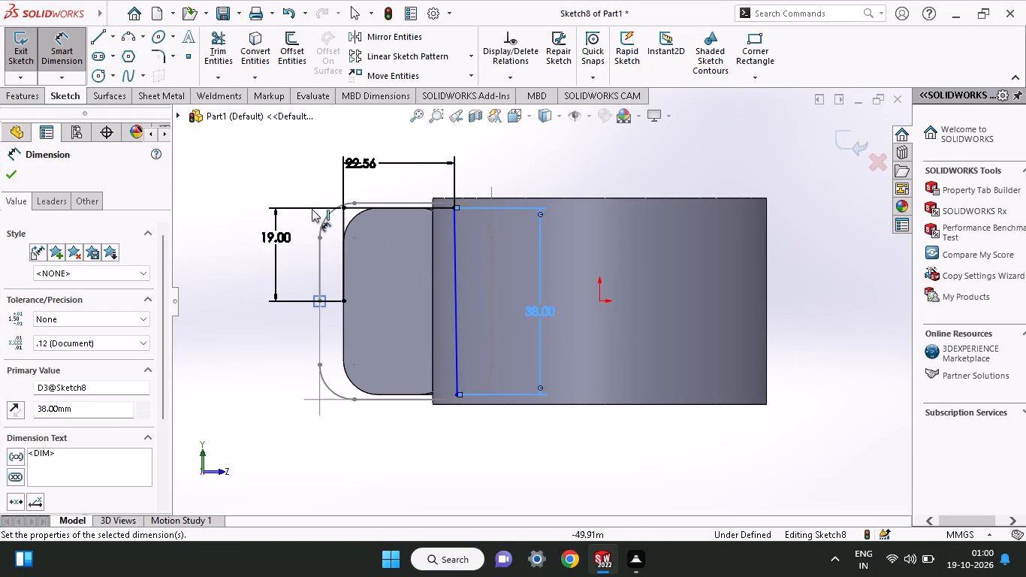
Draw a vertical line about 27 mm long downward from the lower end of the 19 mm line on the boss face.
click(104, 44)
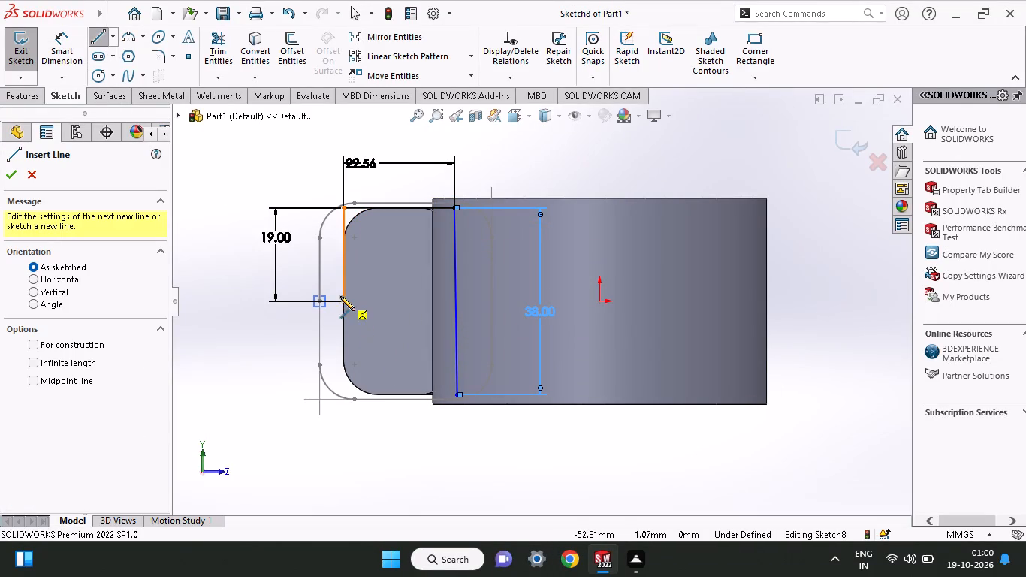
click(340, 301)
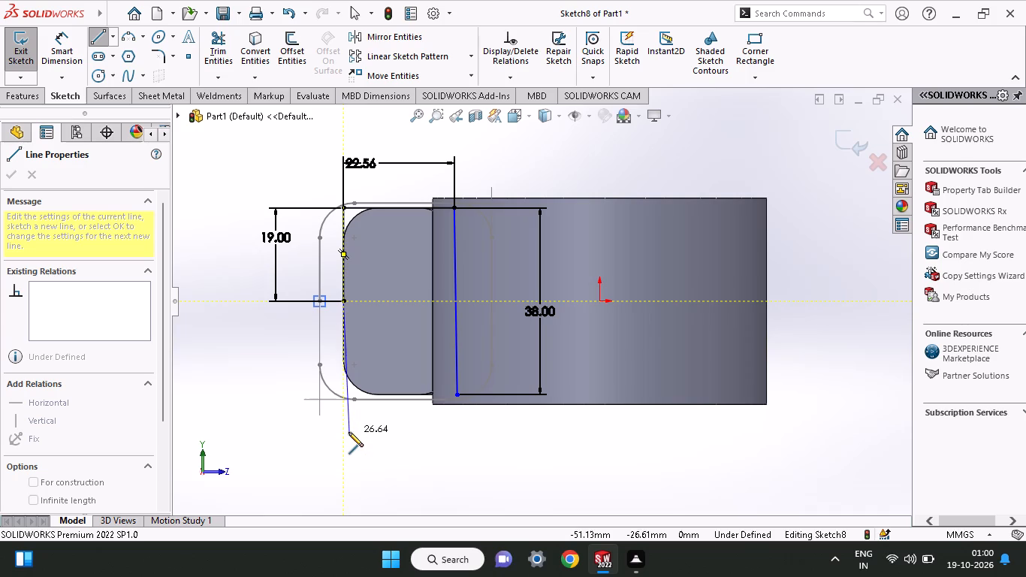
click(343, 434)
right_click(361, 432)
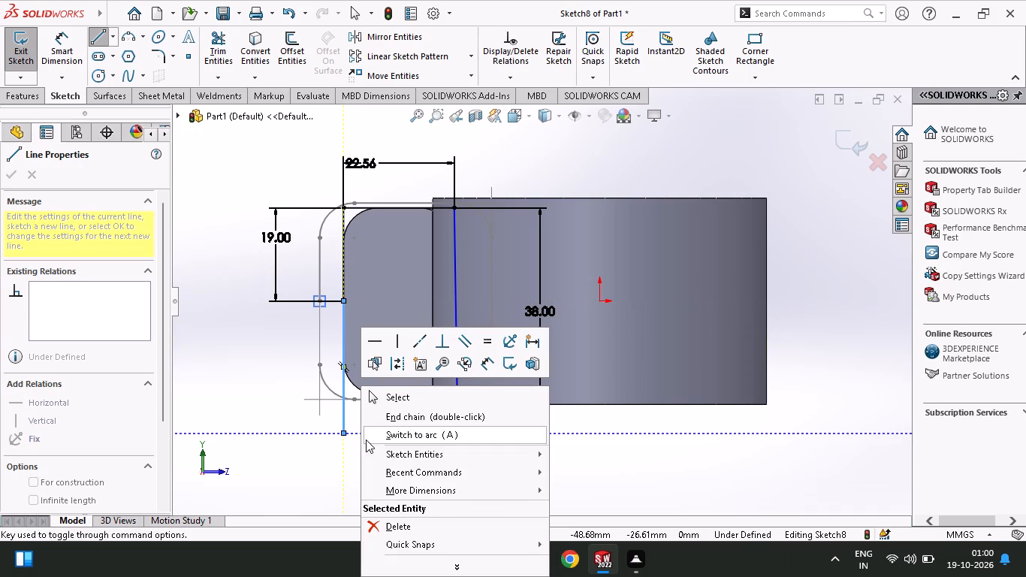
click(377, 399)
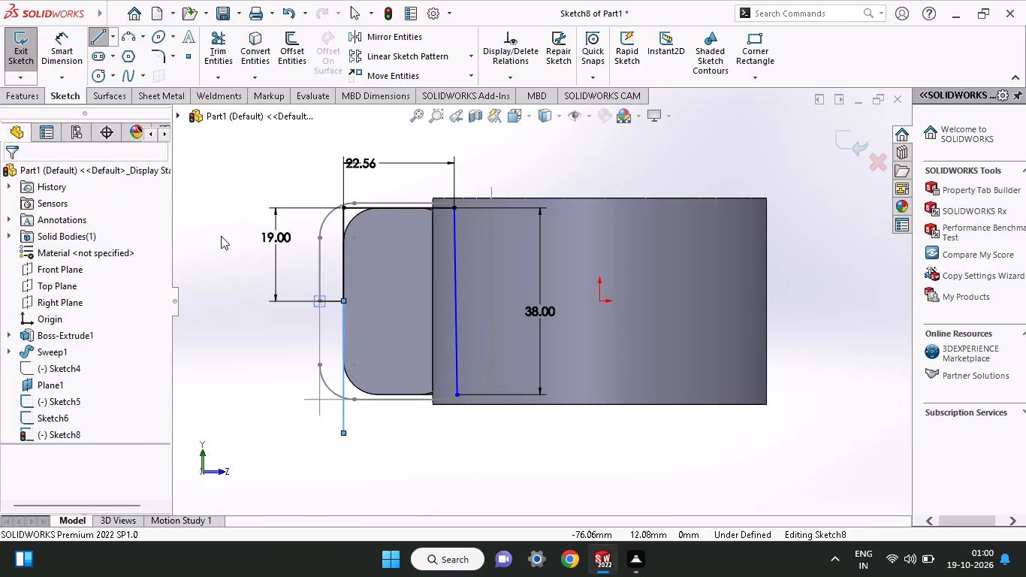
Dimension the new lower vertical line's length to 19 mm.
click(59, 44)
click(339, 340)
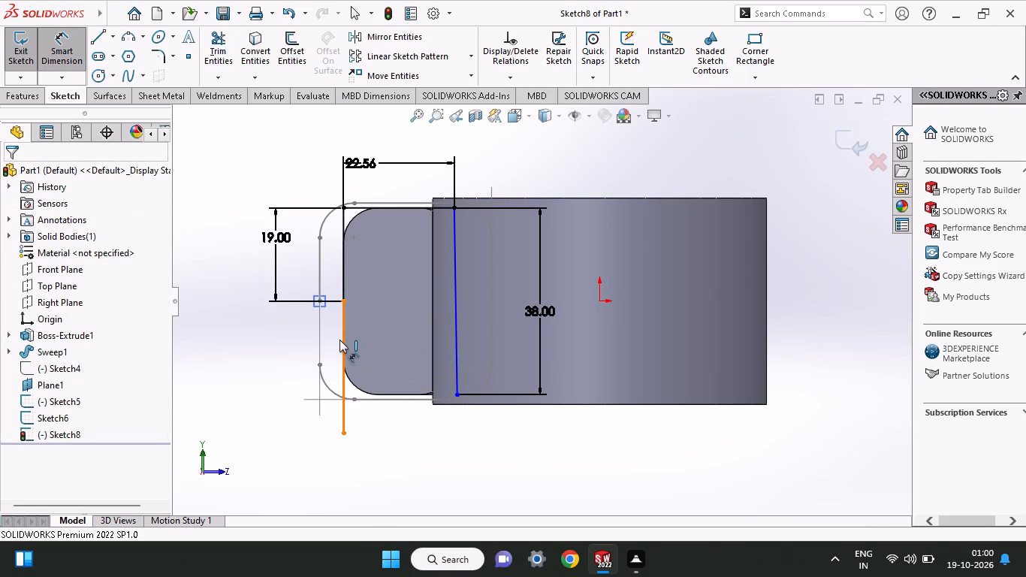
click(253, 342)
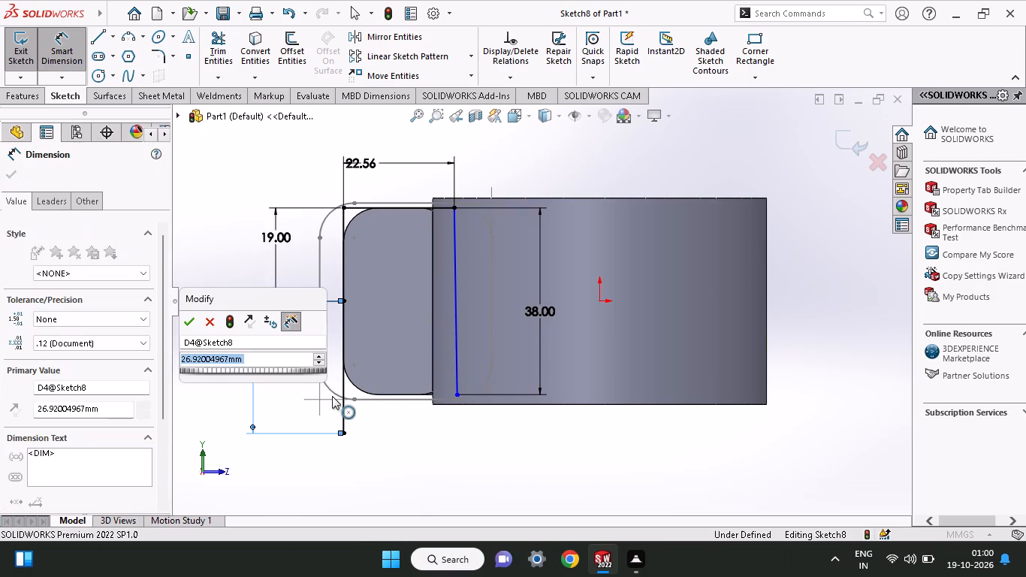
text(19)
key(Return)
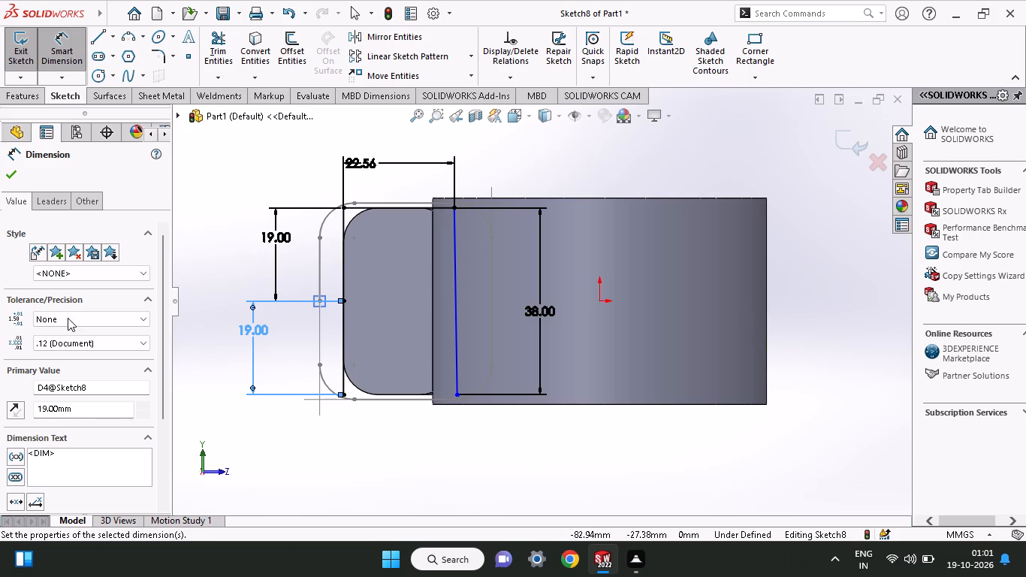
Close the profile with a horizontal line about 22.86 mm long joining the lower ends of the two vertical sides.
click(92, 38)
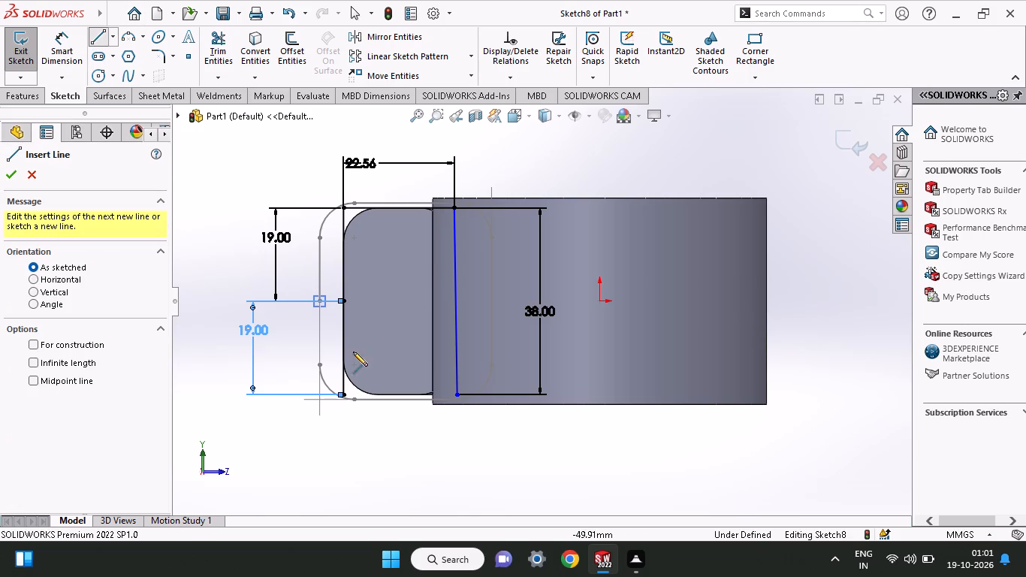
click(343, 397)
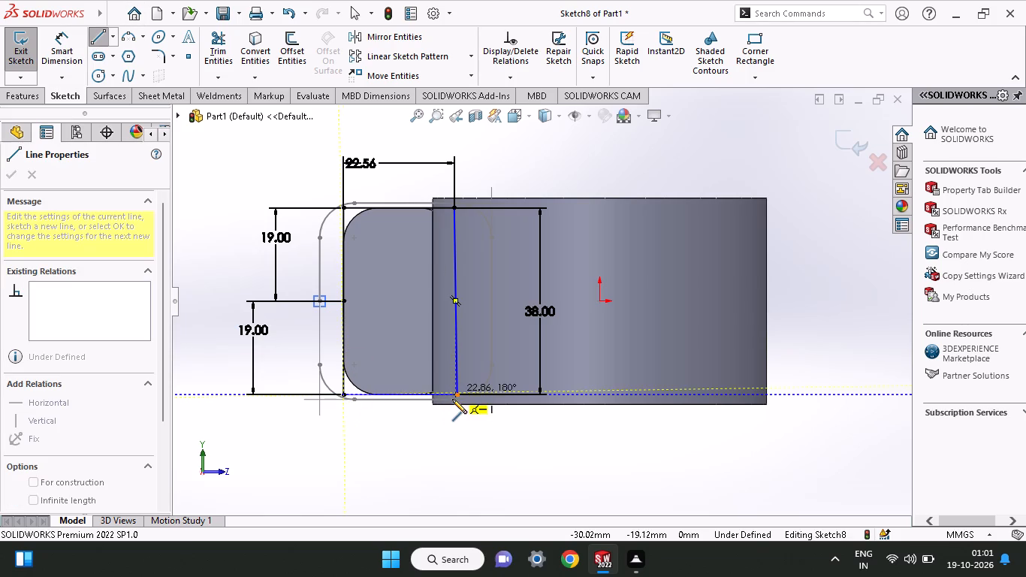
click(456, 394)
right_click(388, 435)
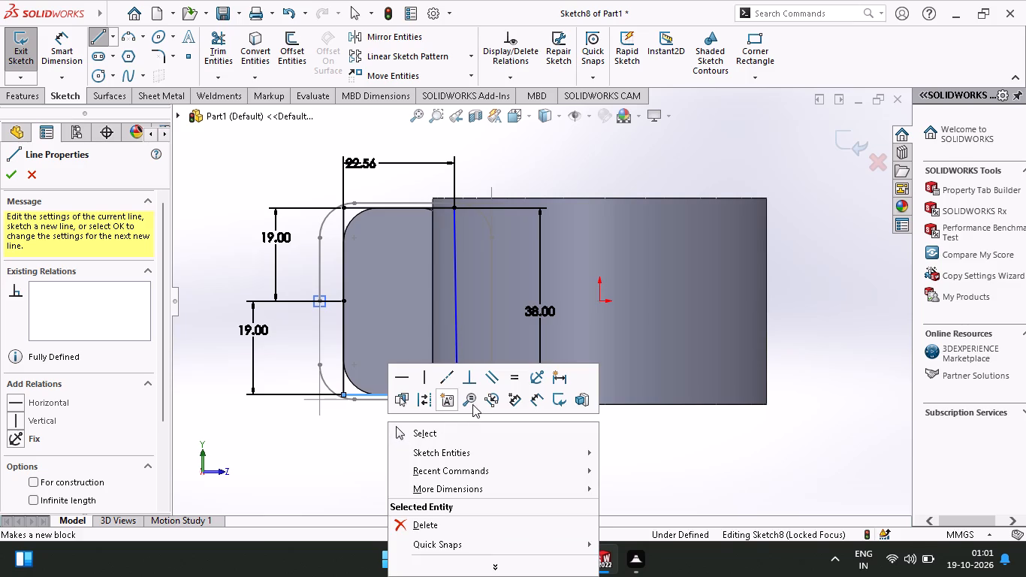
click(424, 436)
Apply 7 mm sketch fillets to all four corners of the closed profile.
middle_drag(424, 436, 478, 413)
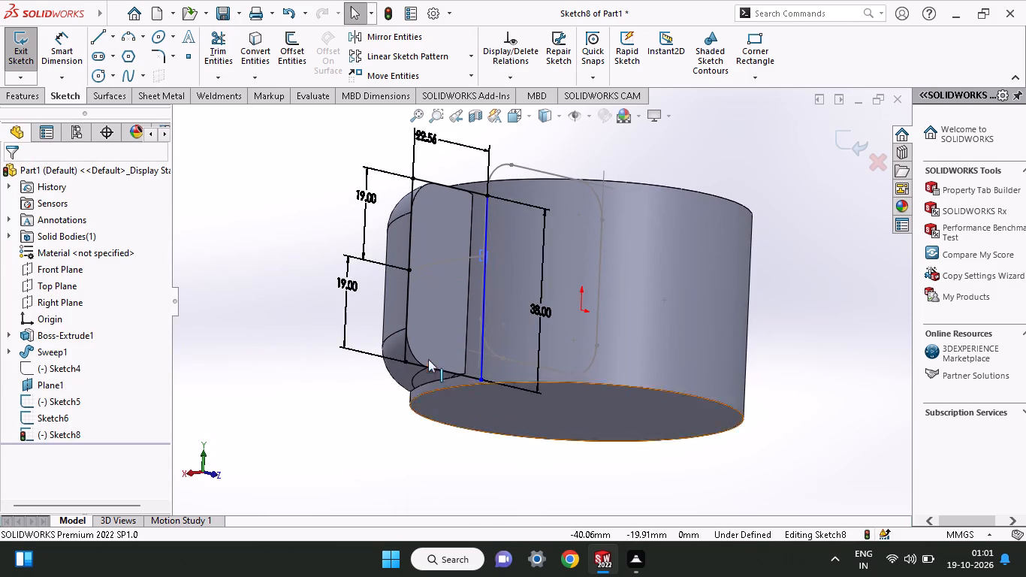
click(162, 55)
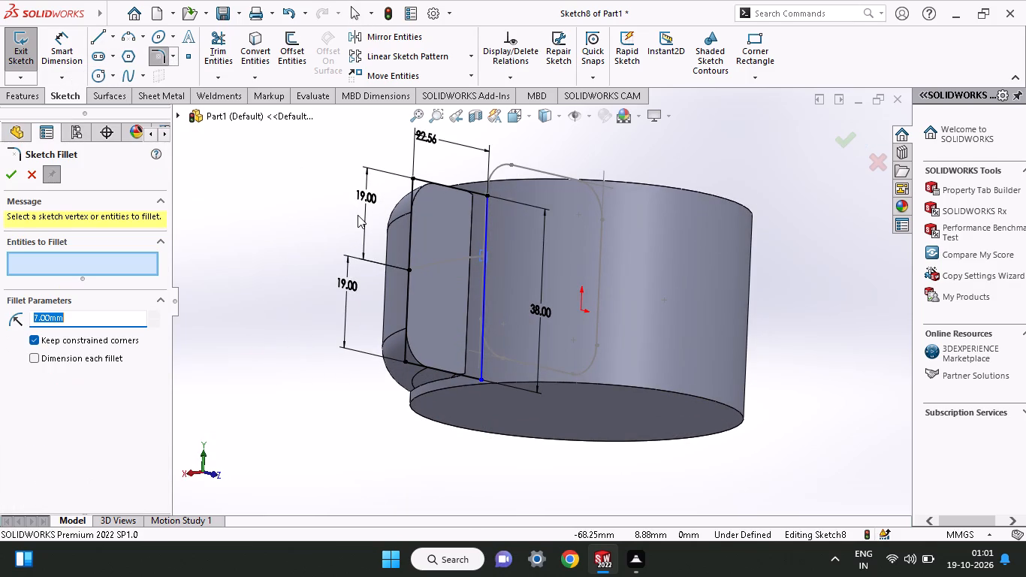
click(403, 362)
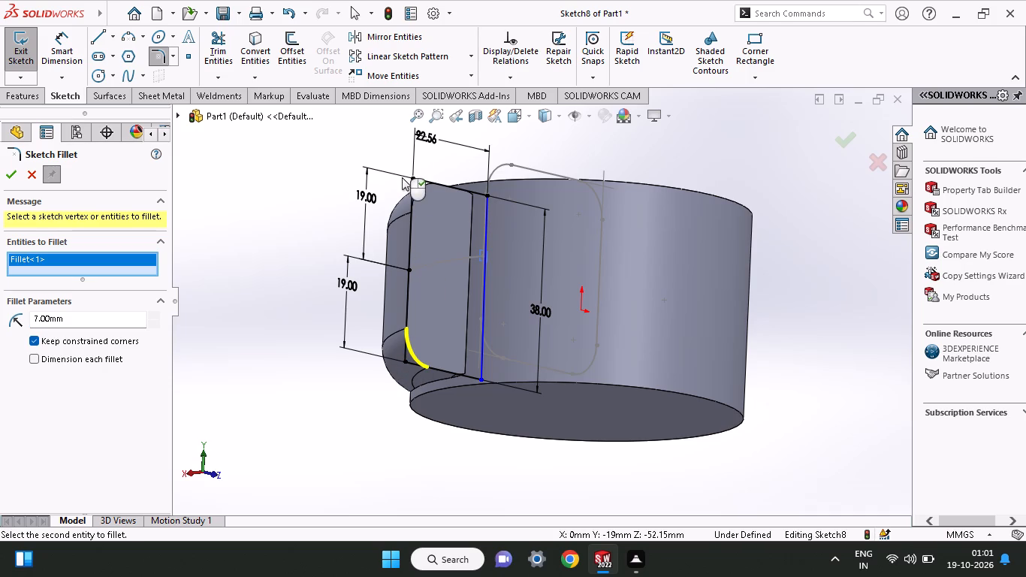
click(410, 177)
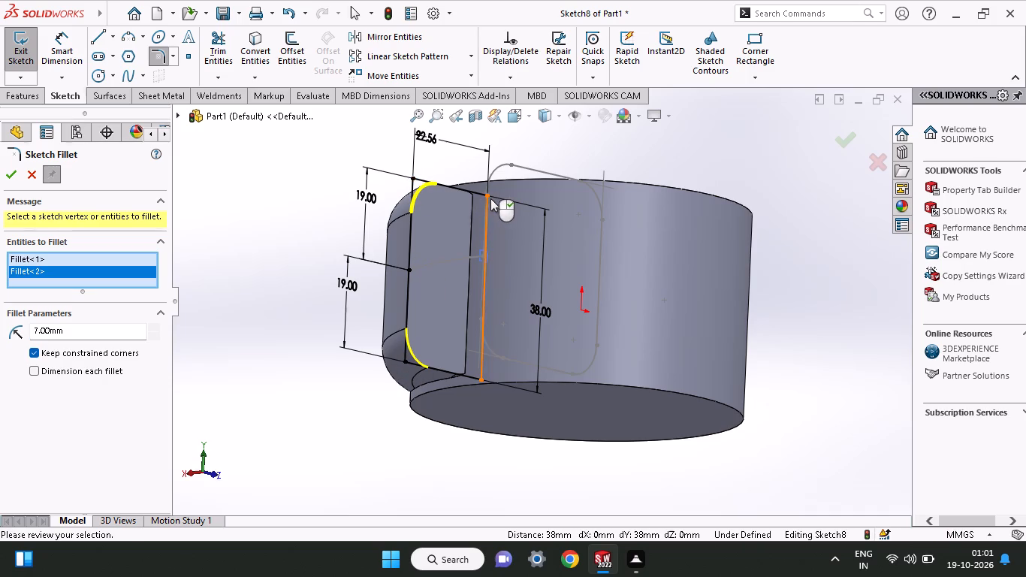
click(490, 198)
click(479, 382)
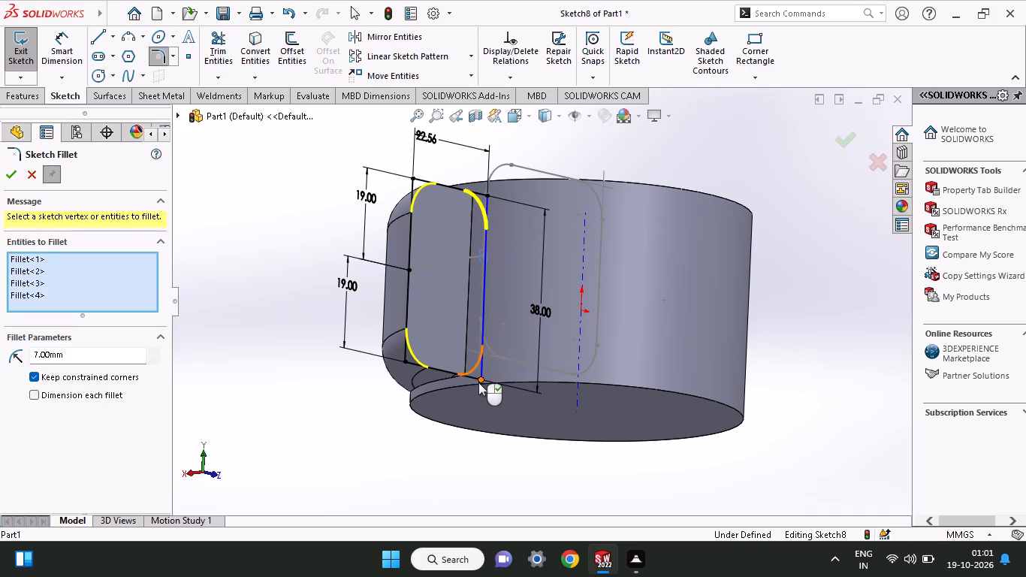
click(10, 177)
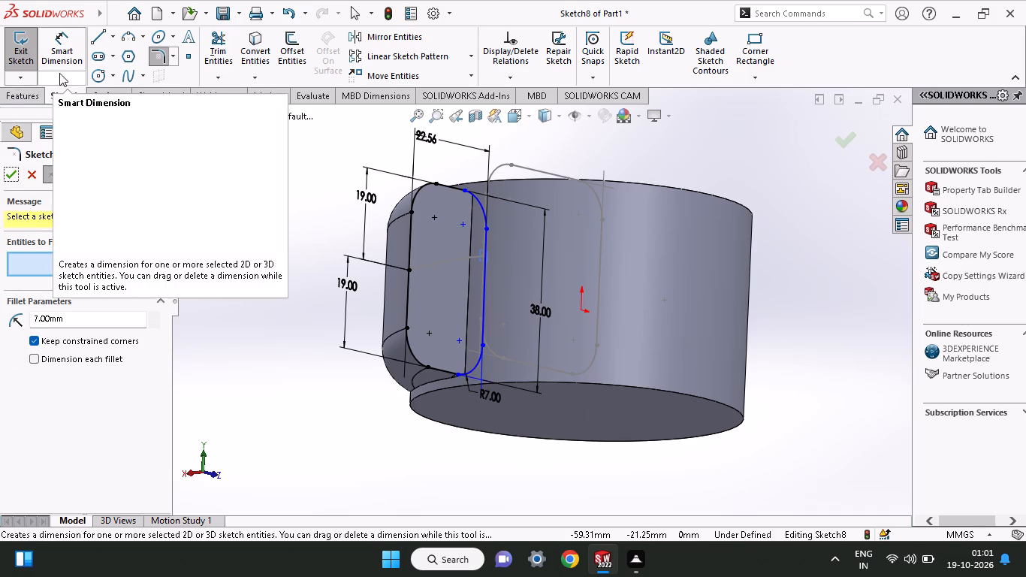
click(13, 174)
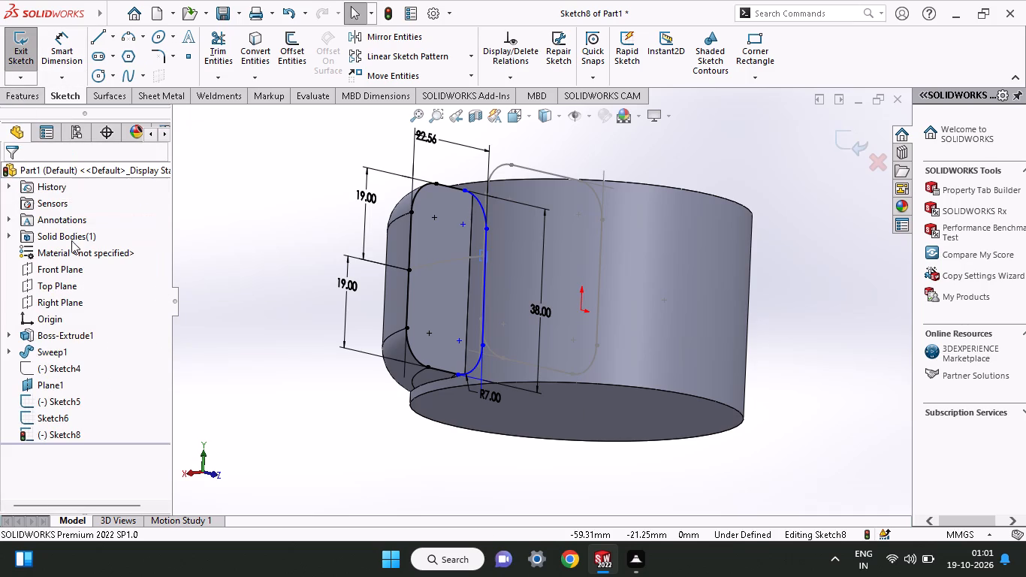
Exit the finished profile sketch on the boss's end face and clear the selection.
middle_drag(428, 408, 396, 330)
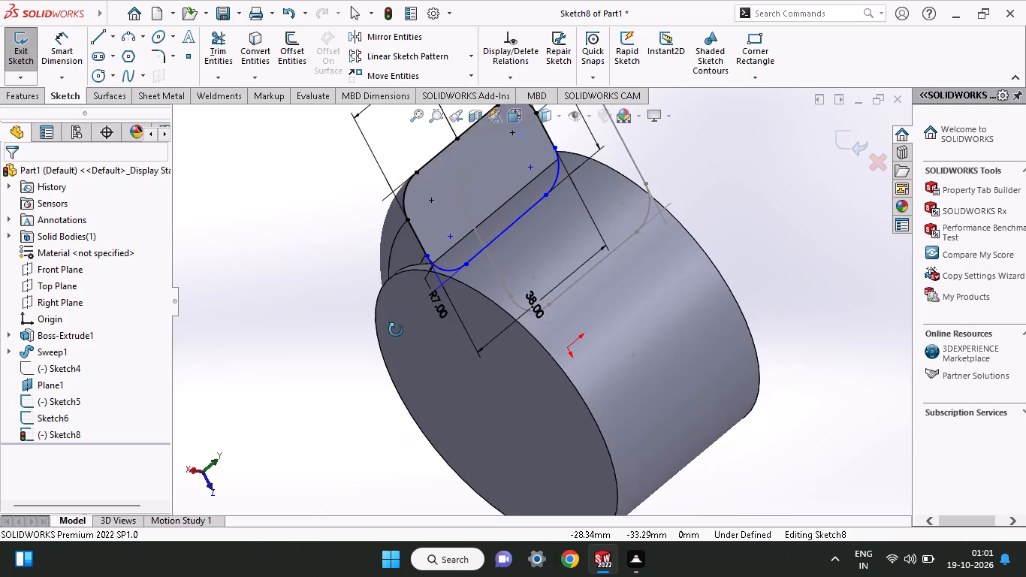
middle_drag(396, 330, 423, 393)
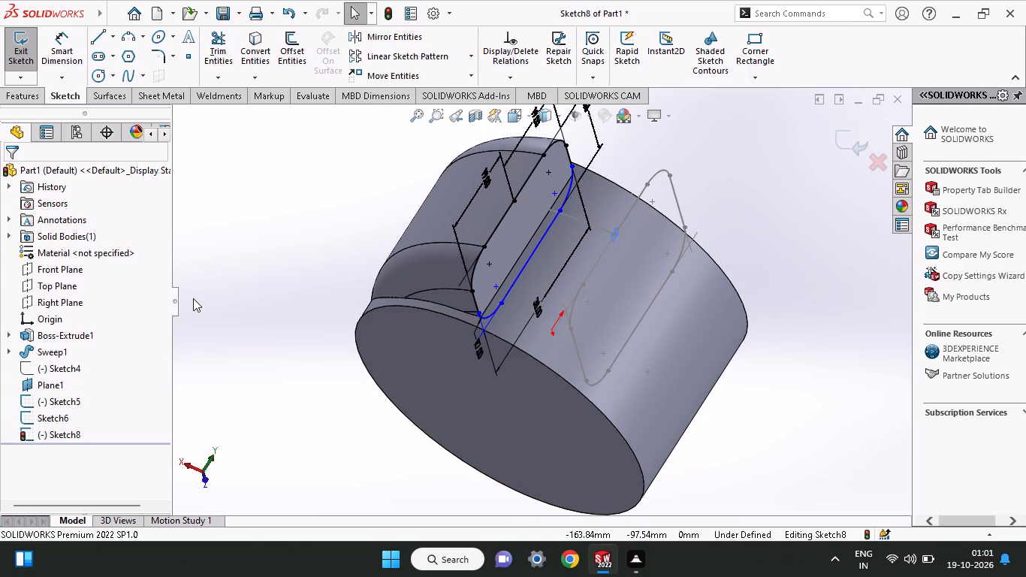
click(18, 94)
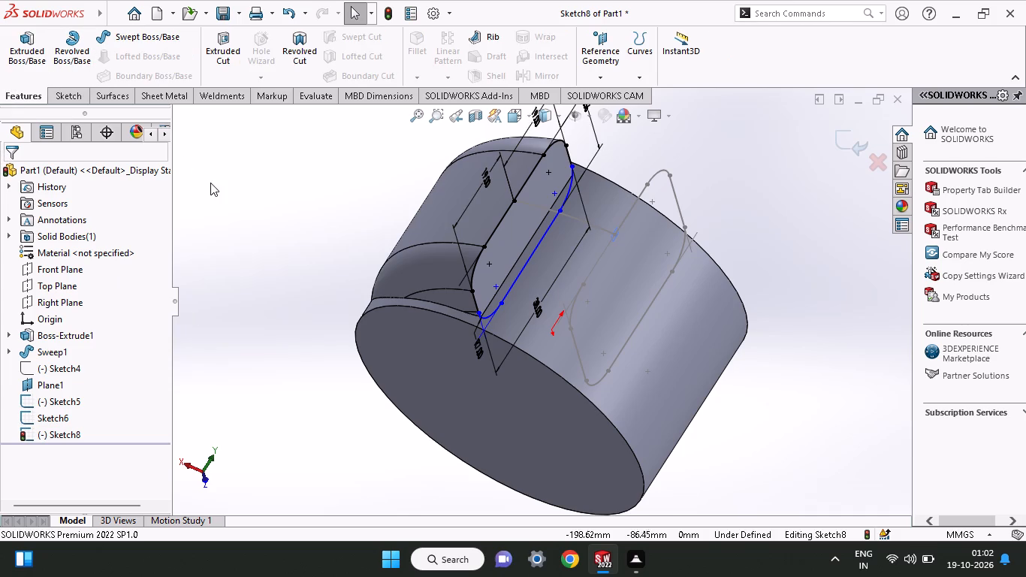
right_click(213, 184)
click(386, 166)
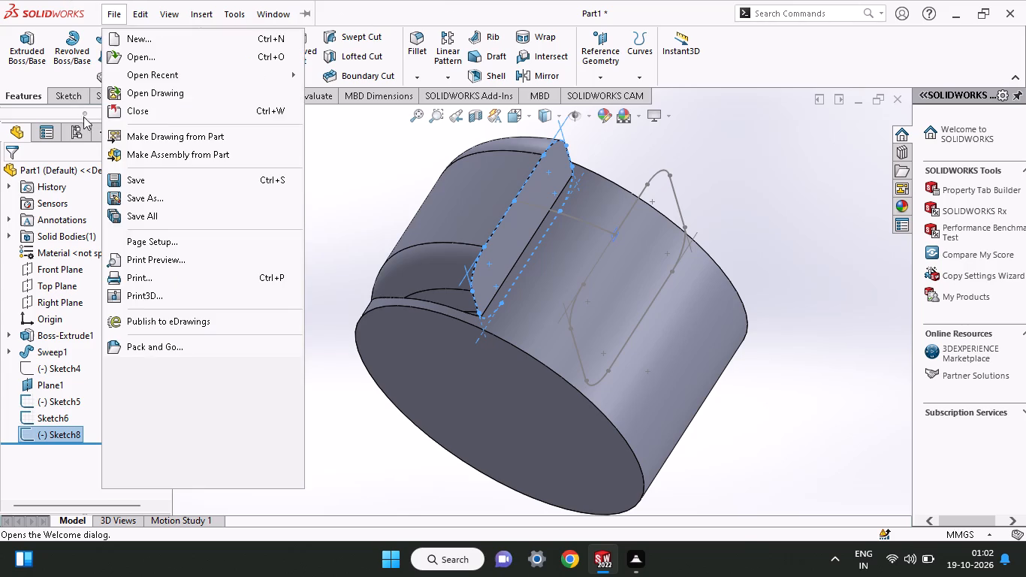
click(315, 162)
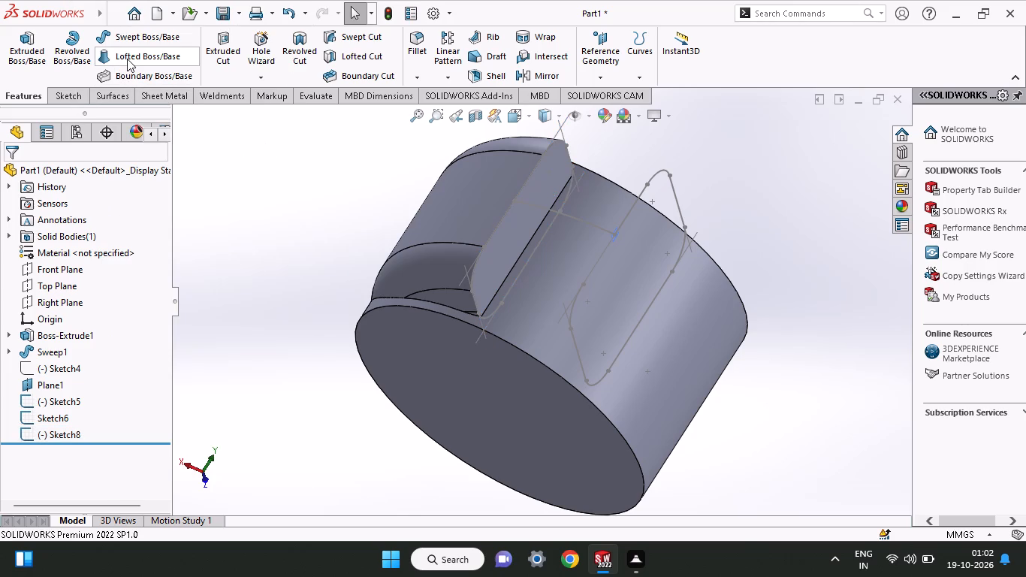
Start a Lofted Boss/Base using Sketch8 and the closed loop of the other rounded rectangular sketch as profiles.
click(127, 59)
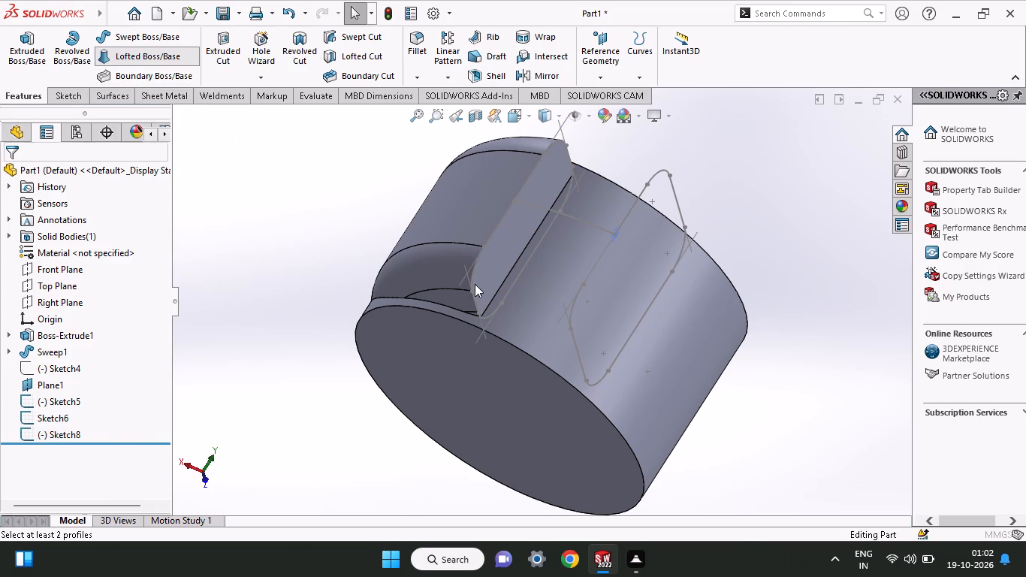
click(474, 269)
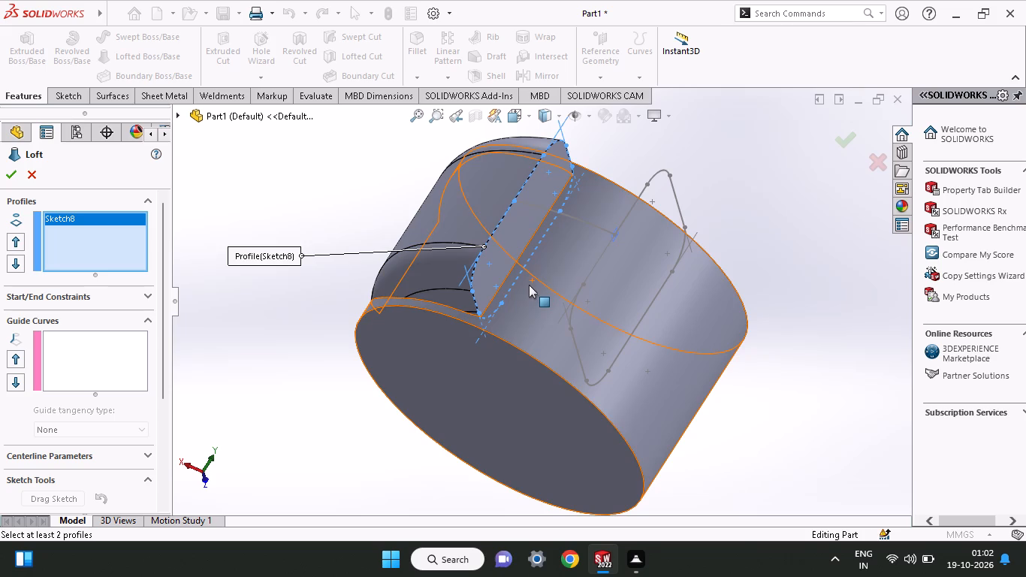
click(574, 307)
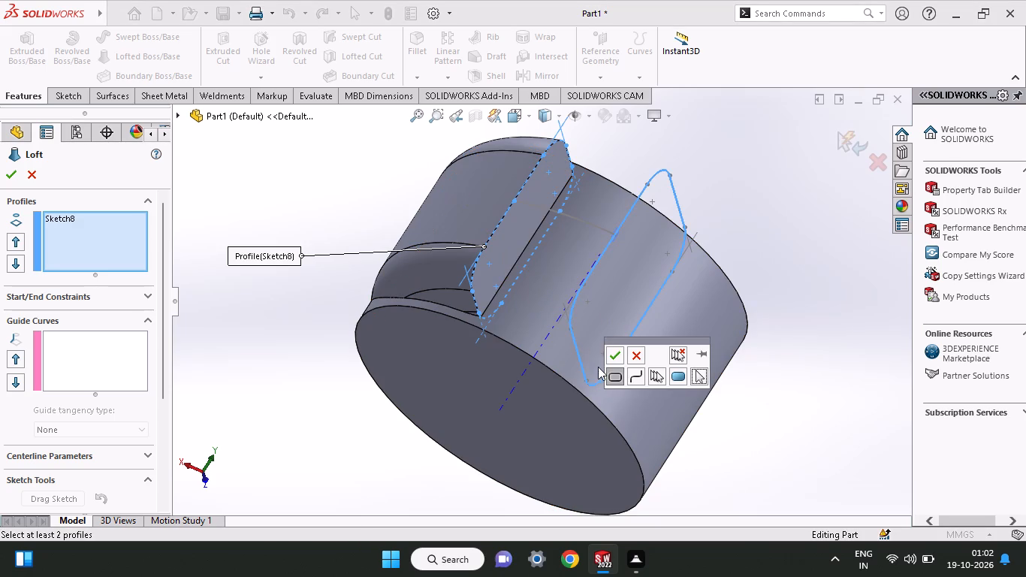
click(610, 374)
click(614, 354)
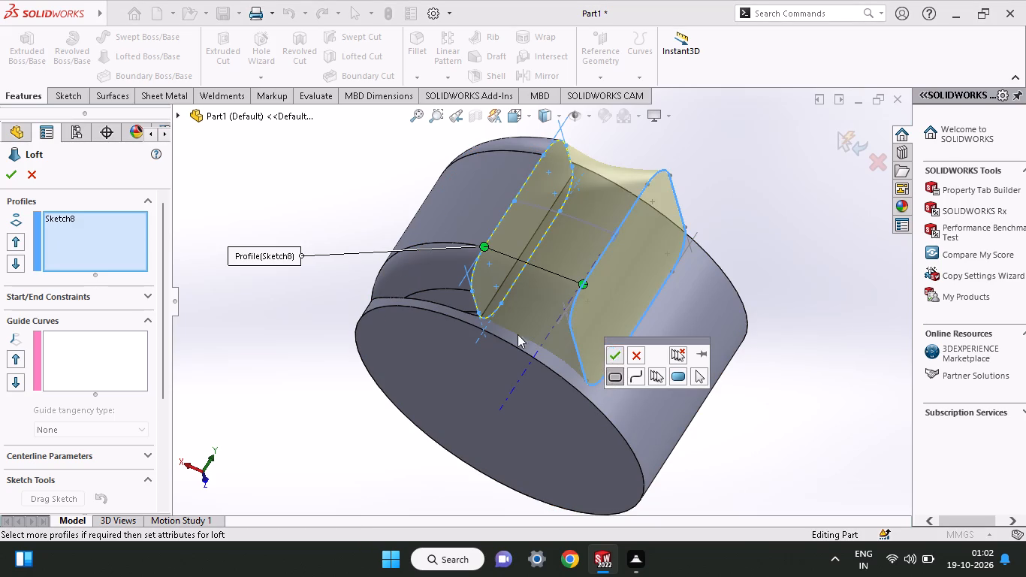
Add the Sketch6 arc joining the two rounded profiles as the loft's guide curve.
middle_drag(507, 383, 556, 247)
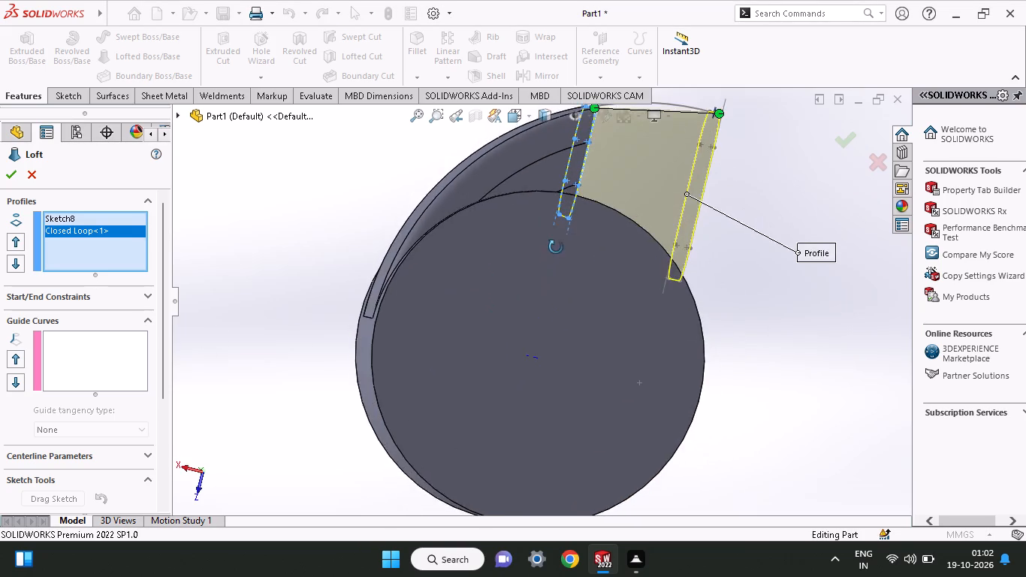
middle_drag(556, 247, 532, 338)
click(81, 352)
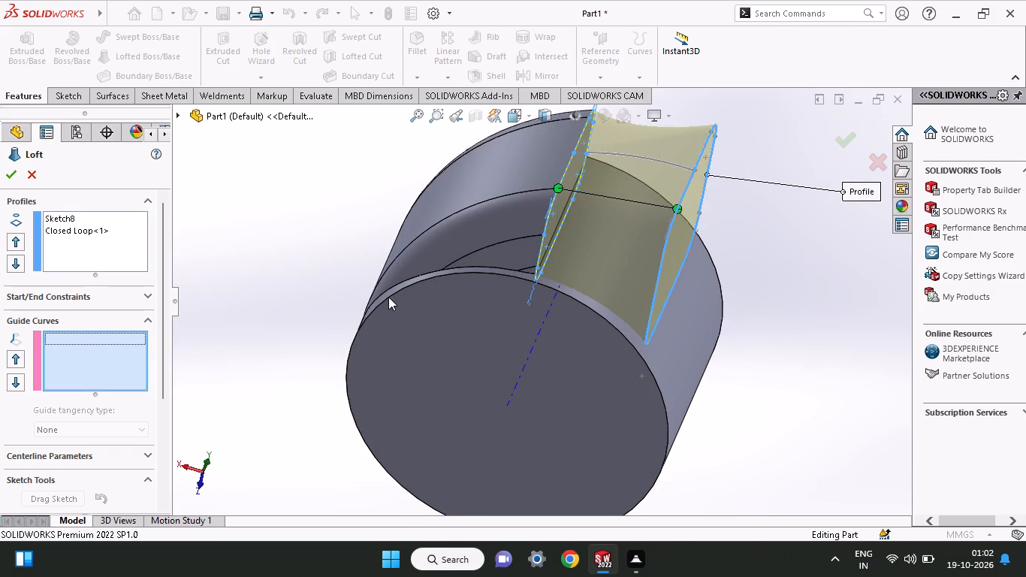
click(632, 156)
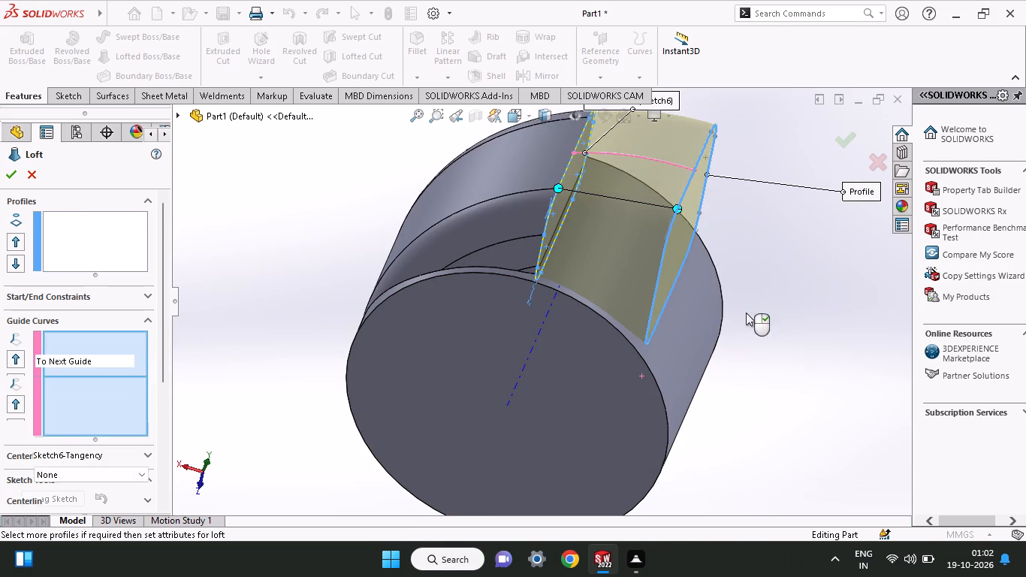
Examine the guided loft preview from several sides, checking how it meets the cylinder and swept boss, and cancel the loft.
middle_drag(750, 333, 691, 355)
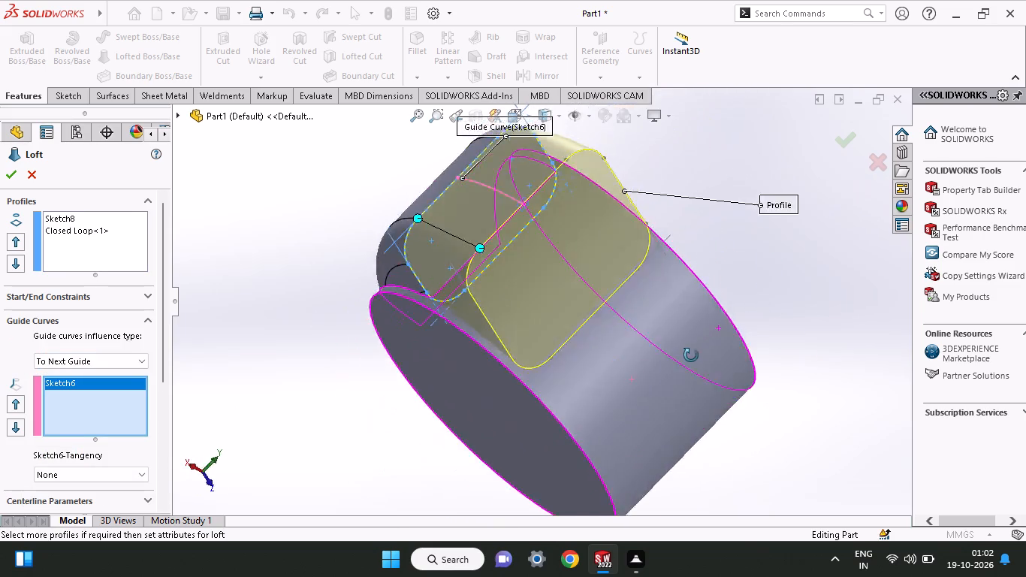
middle_drag(691, 355, 566, 518)
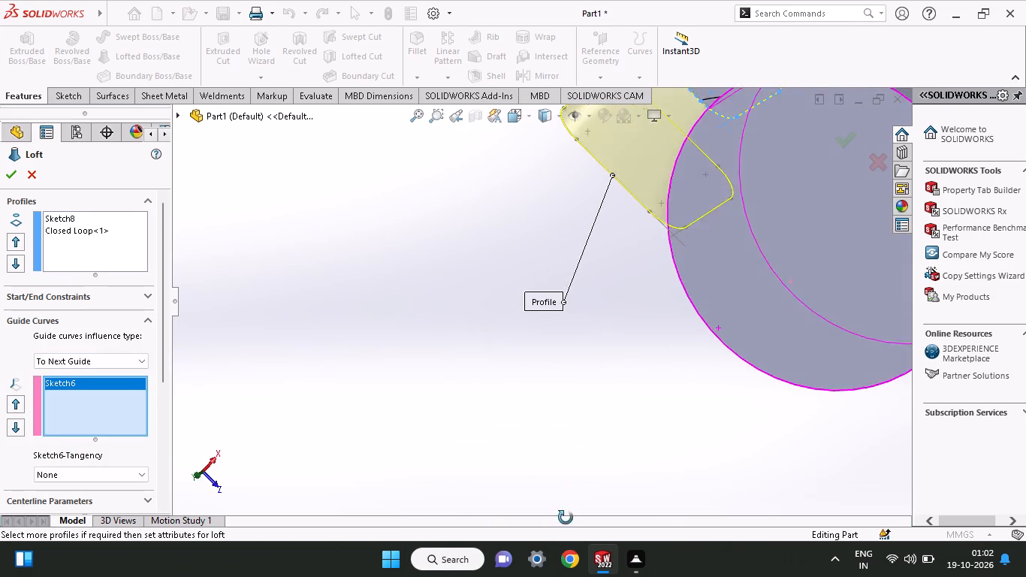
middle_drag(566, 518, 599, 499)
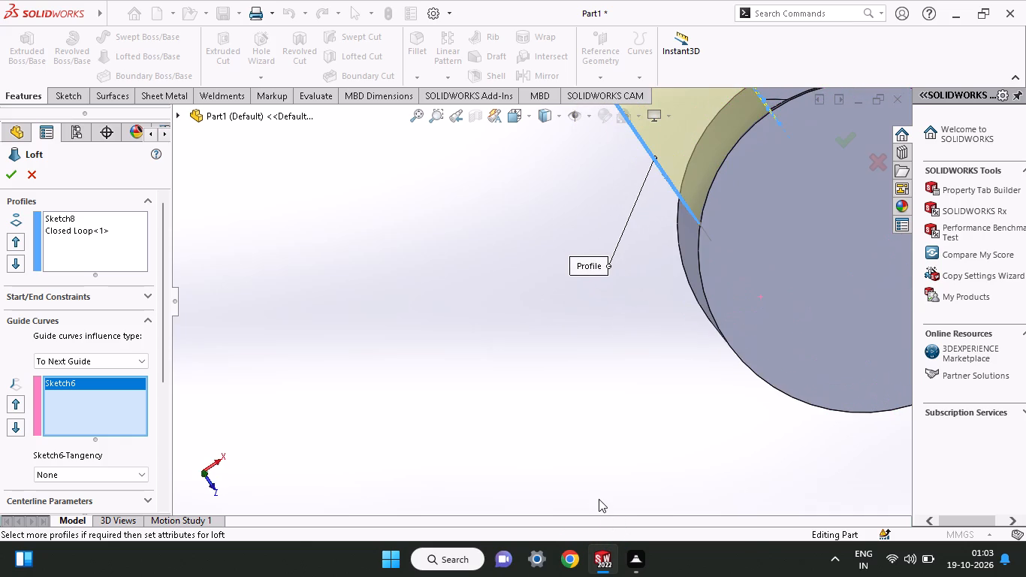
ctrl+scroll(599, 499, up, 4)
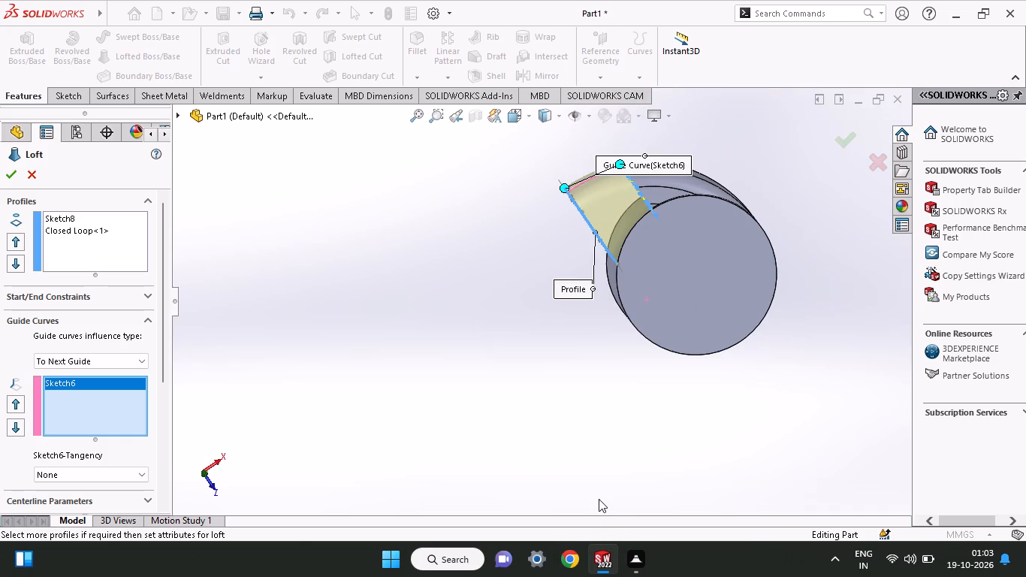
middle_drag(596, 409, 587, 387)
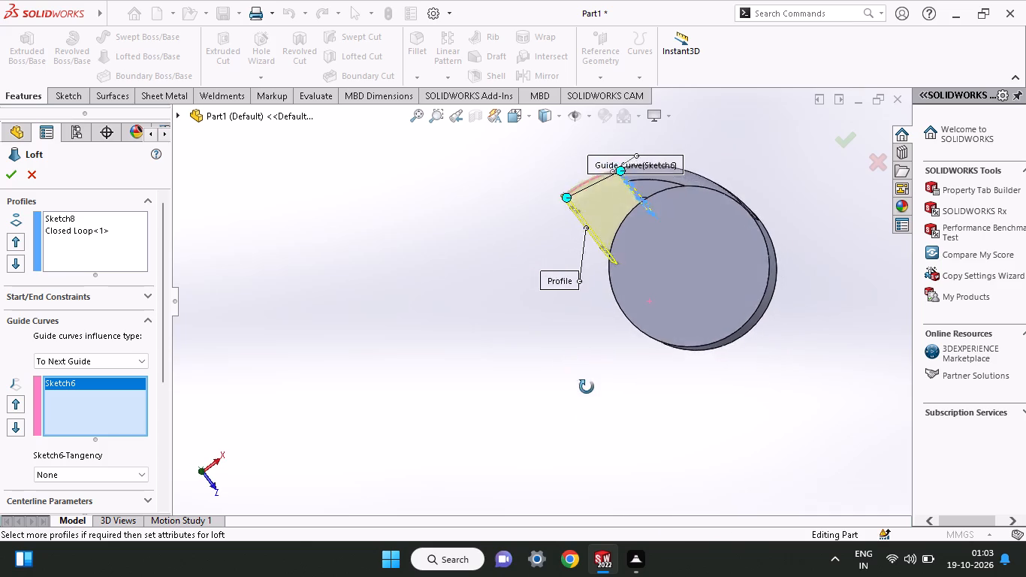
middle_drag(587, 387, 750, 409)
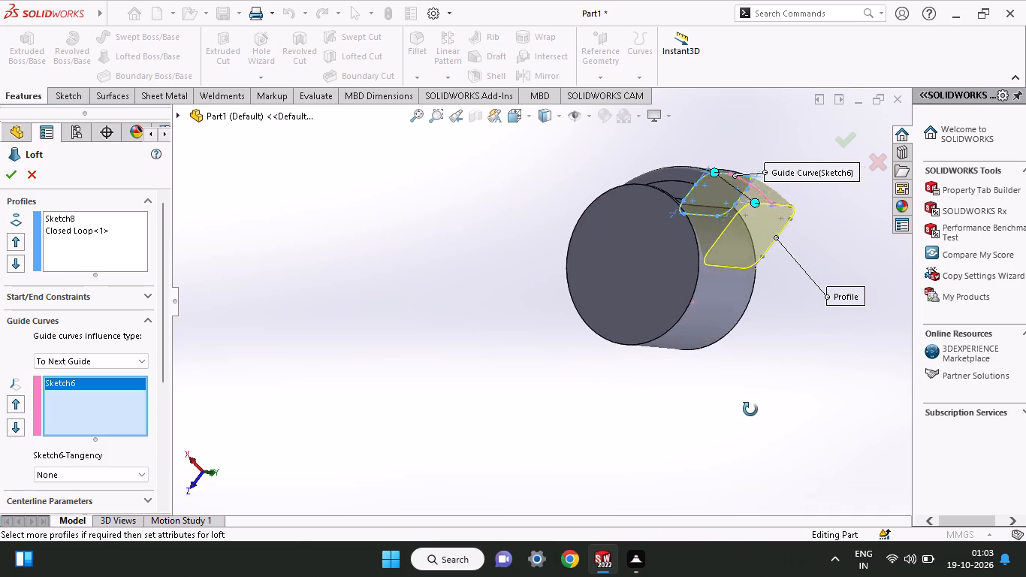
middle_drag(750, 409, 599, 424)
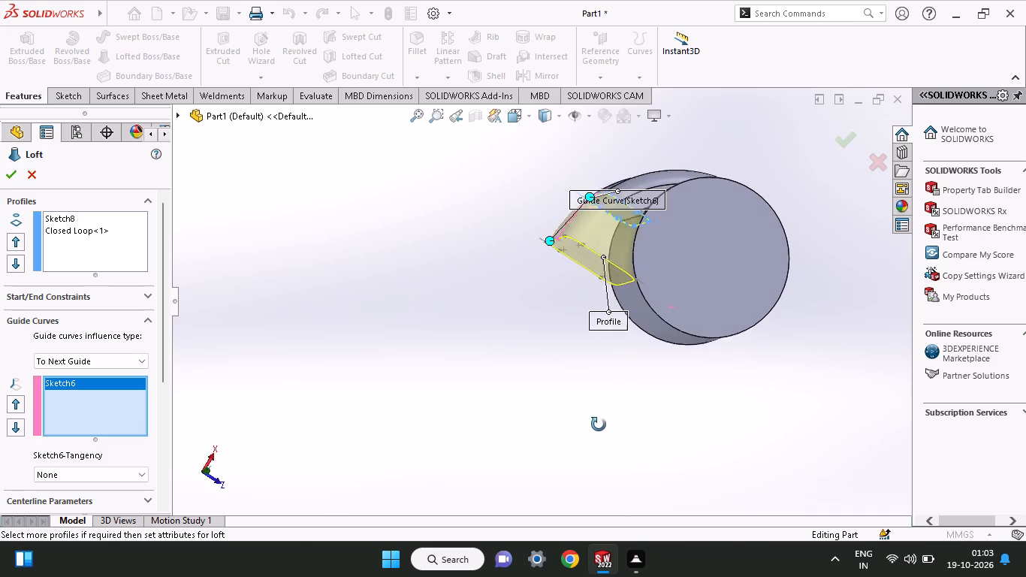
middle_drag(599, 424, 593, 420)
middle_drag(766, 336, 761, 407)
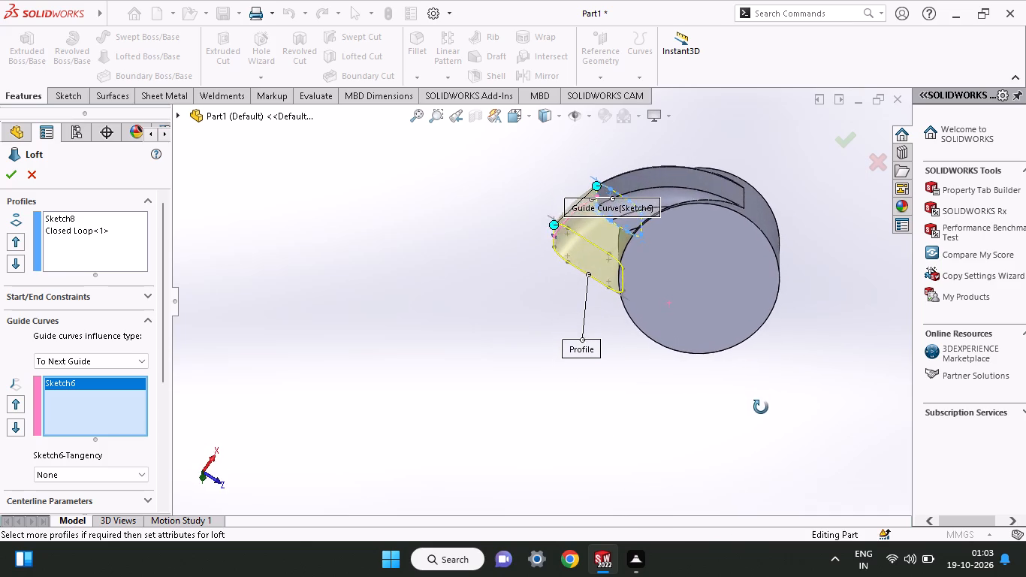
middle_drag(761, 407, 762, 420)
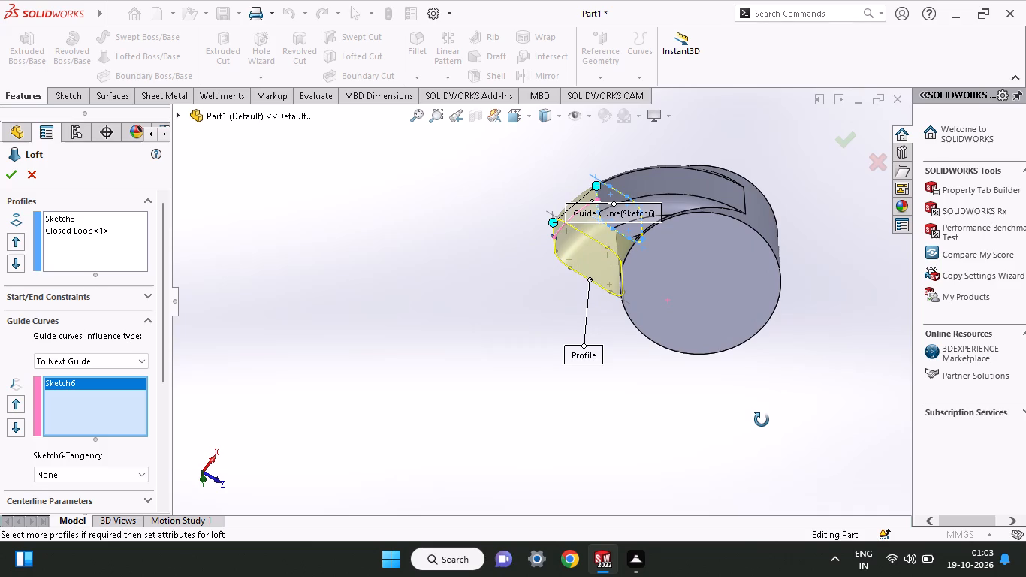
middle_drag(762, 420, 825, 316)
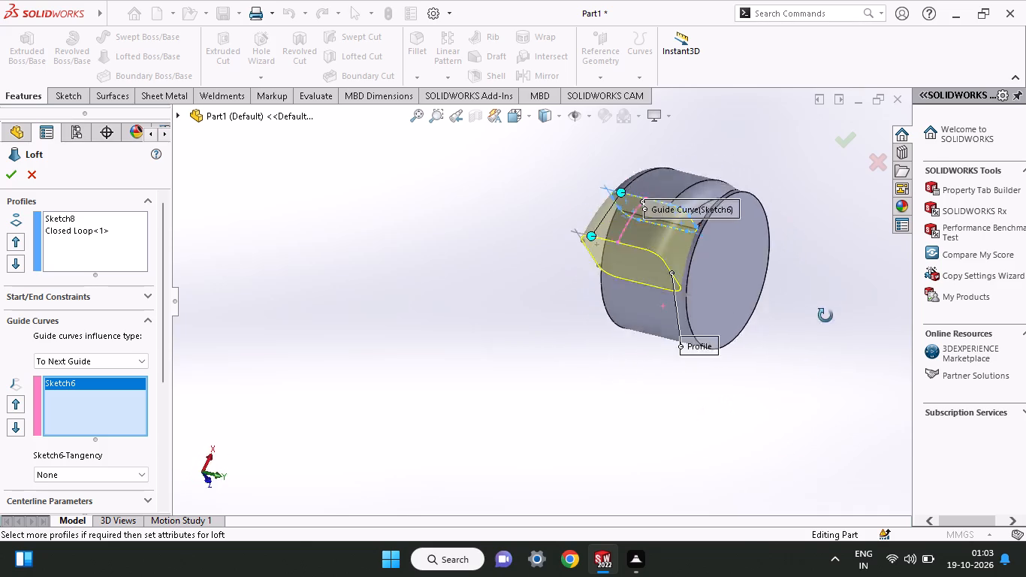
middle_drag(825, 316, 738, 303)
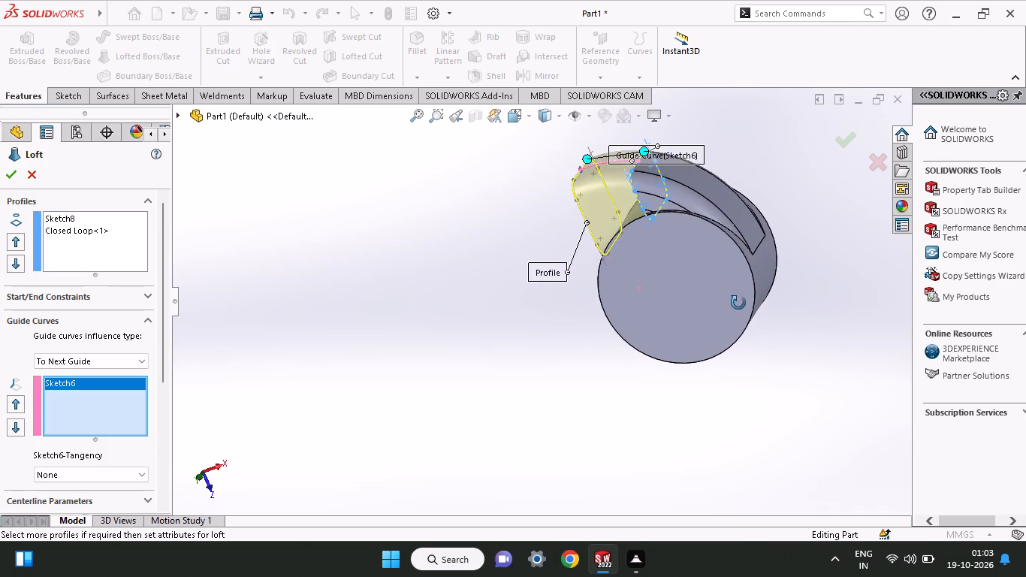
middle_drag(738, 303, 765, 300)
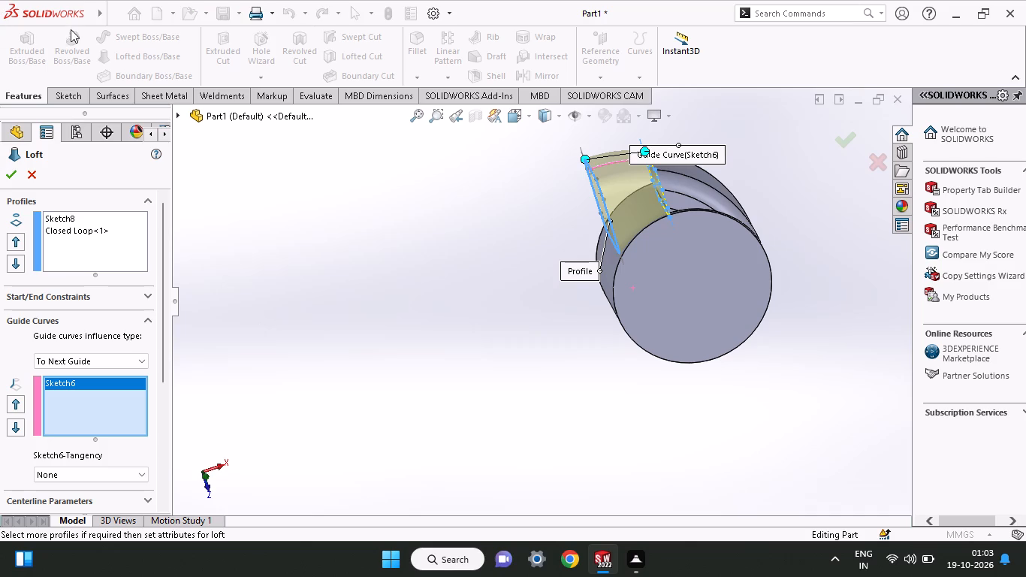
click(26, 175)
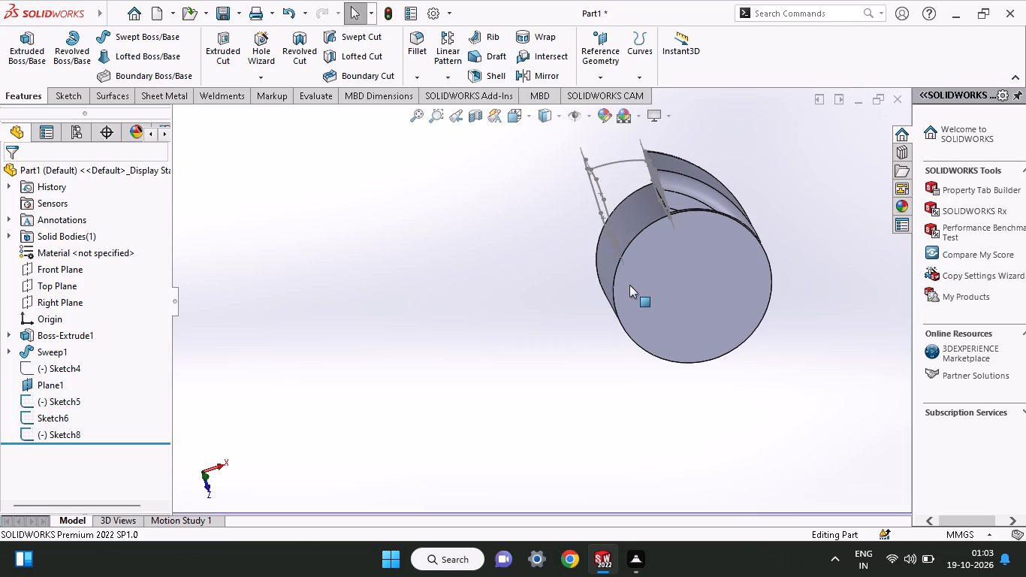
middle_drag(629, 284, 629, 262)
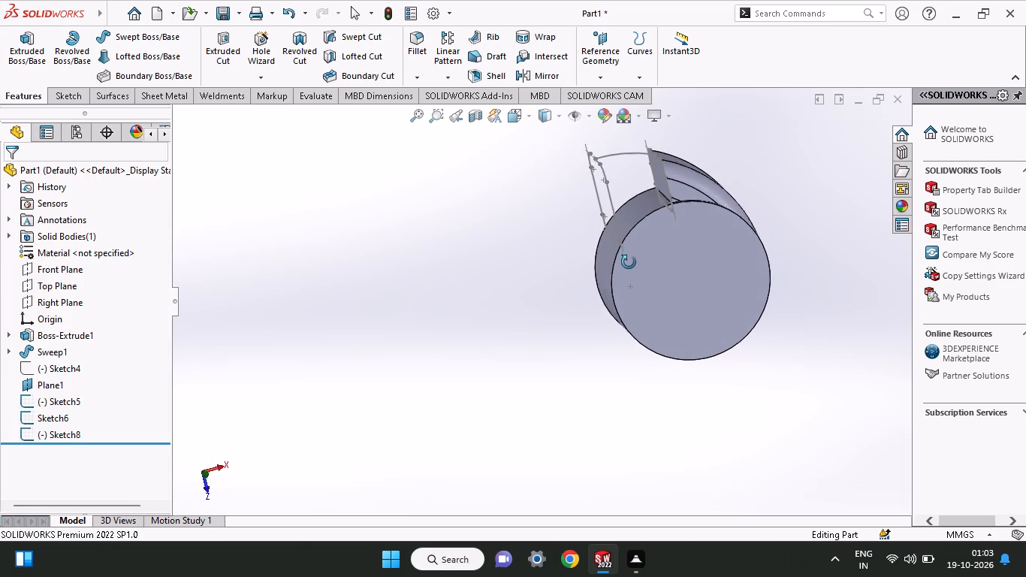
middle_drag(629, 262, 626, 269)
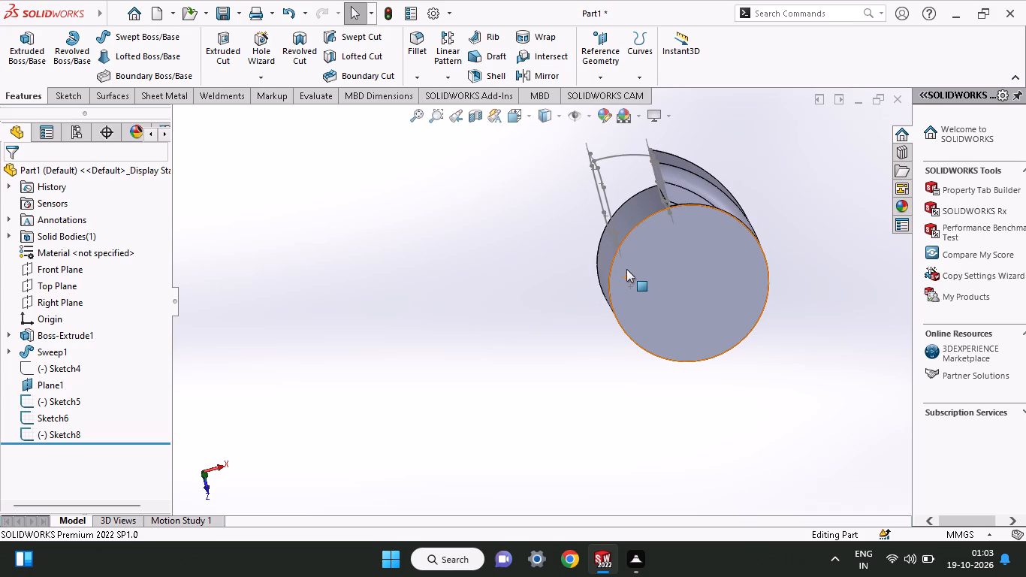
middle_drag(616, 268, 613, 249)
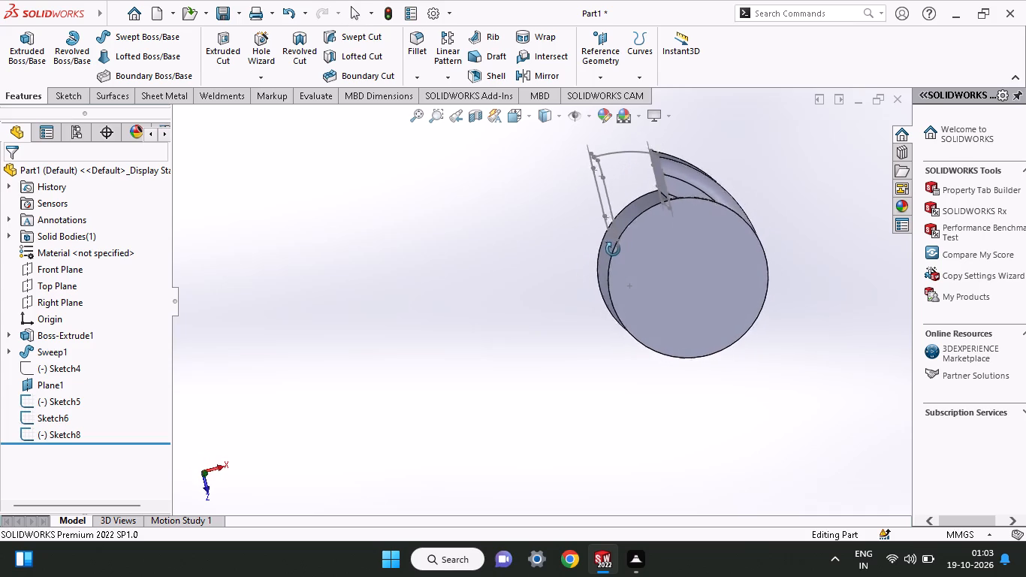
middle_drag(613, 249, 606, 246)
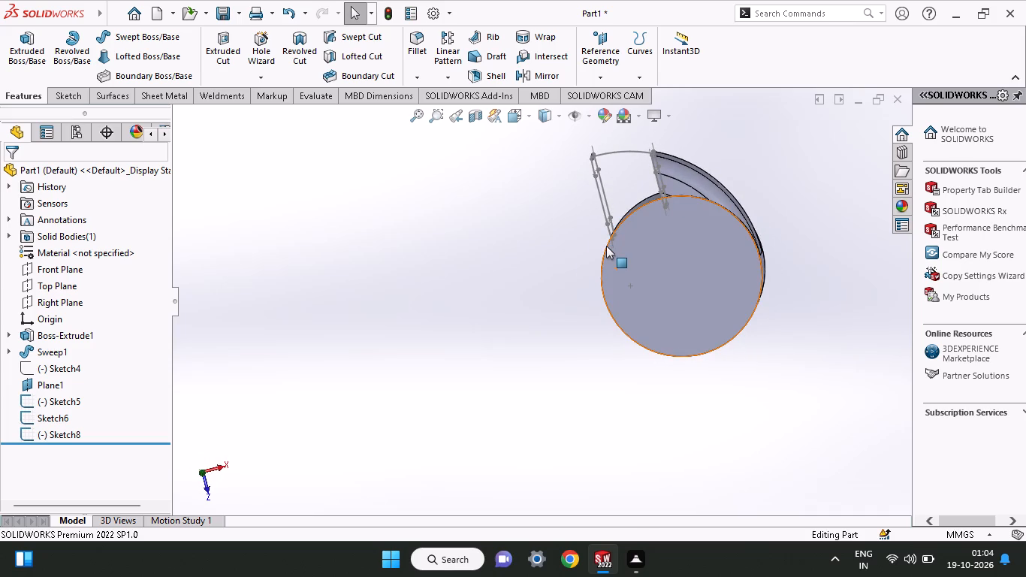
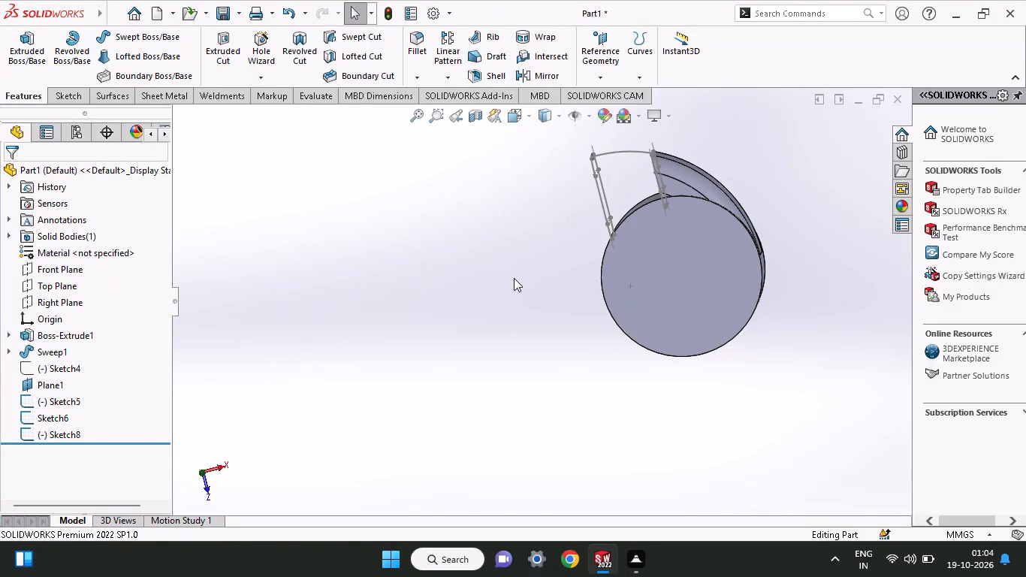
Open a new sketch on the Top Plane.
click(36, 277)
middle_drag(500, 369, 526, 440)
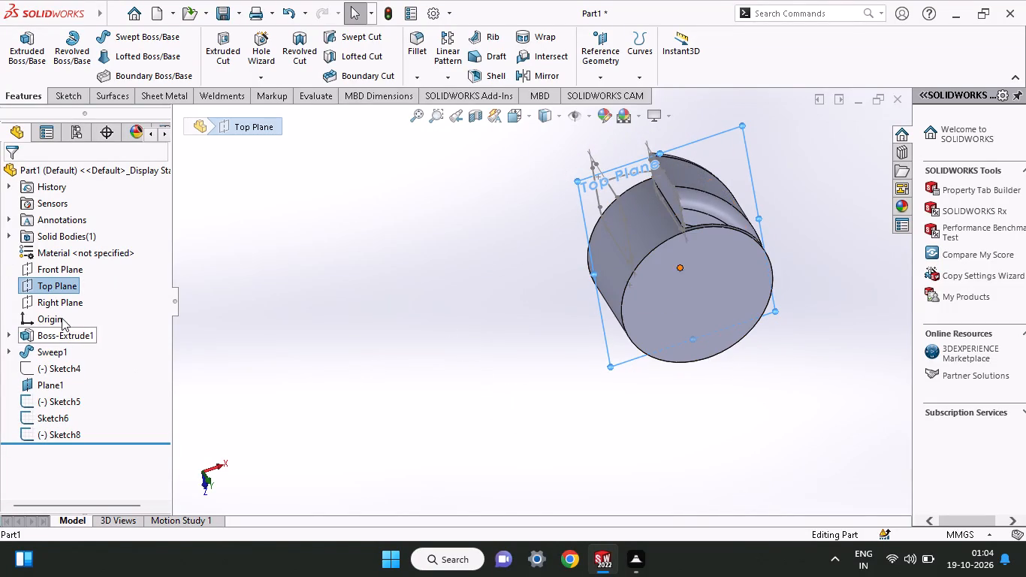
click(61, 286)
click(73, 269)
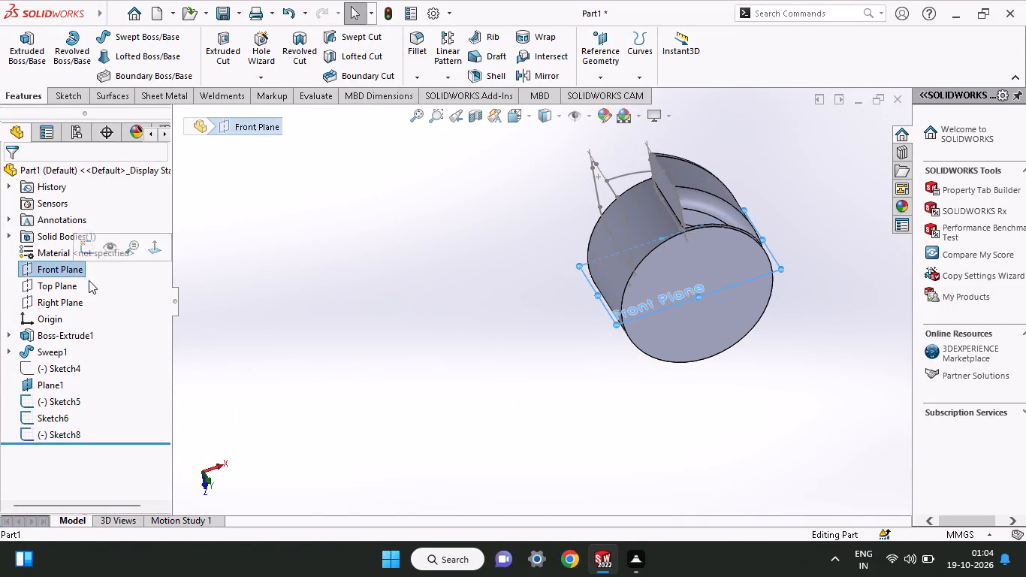
click(80, 285)
click(89, 267)
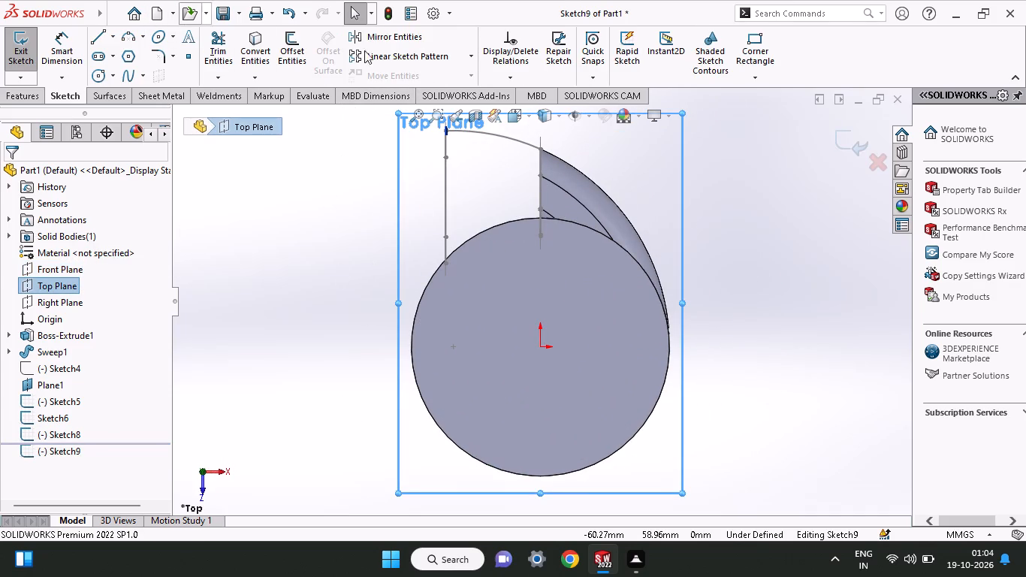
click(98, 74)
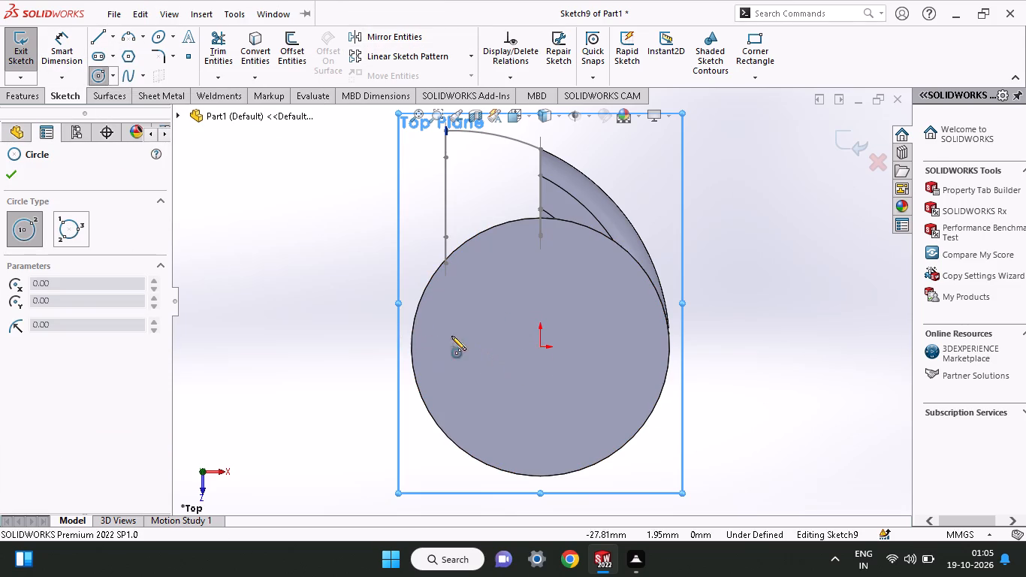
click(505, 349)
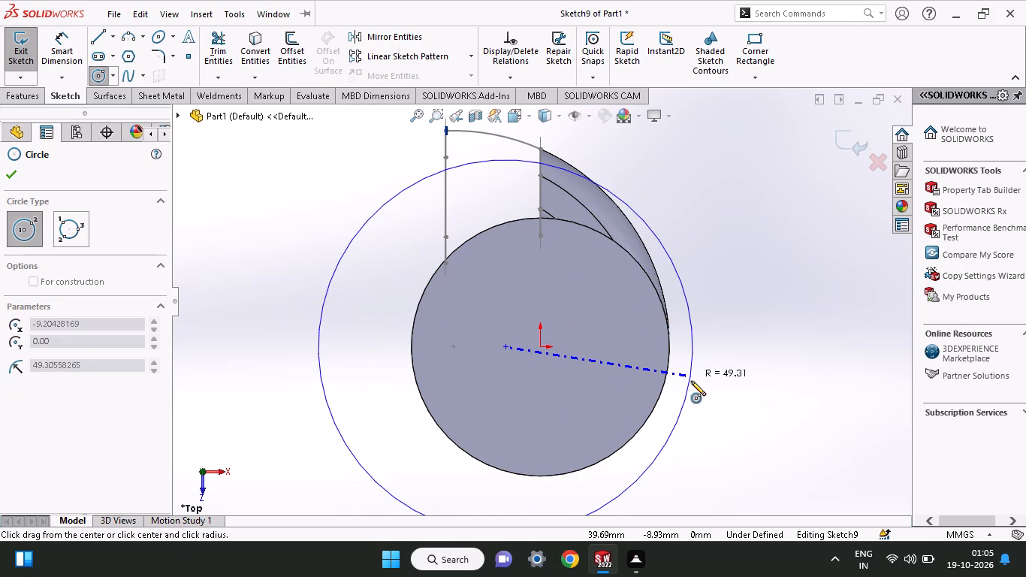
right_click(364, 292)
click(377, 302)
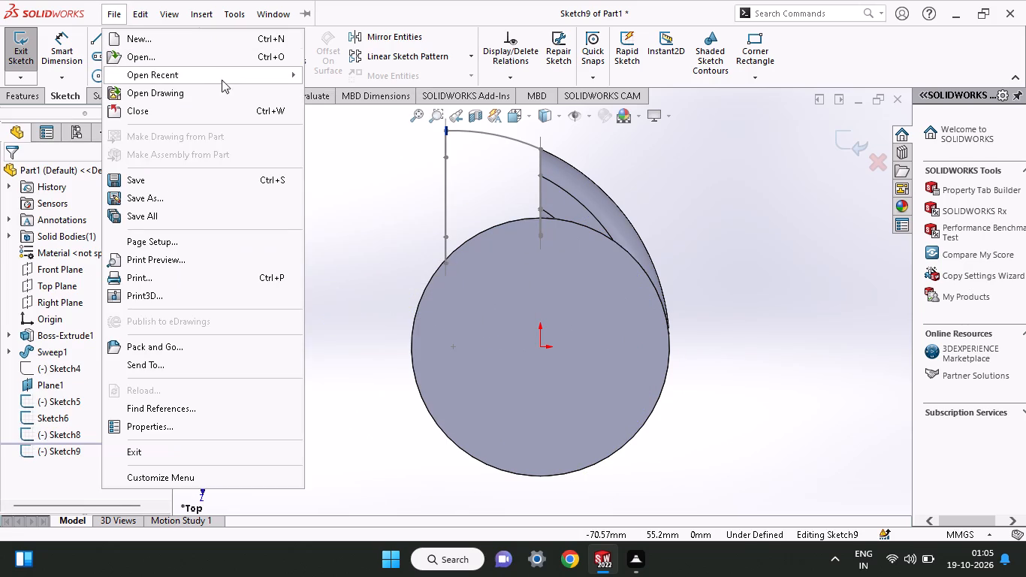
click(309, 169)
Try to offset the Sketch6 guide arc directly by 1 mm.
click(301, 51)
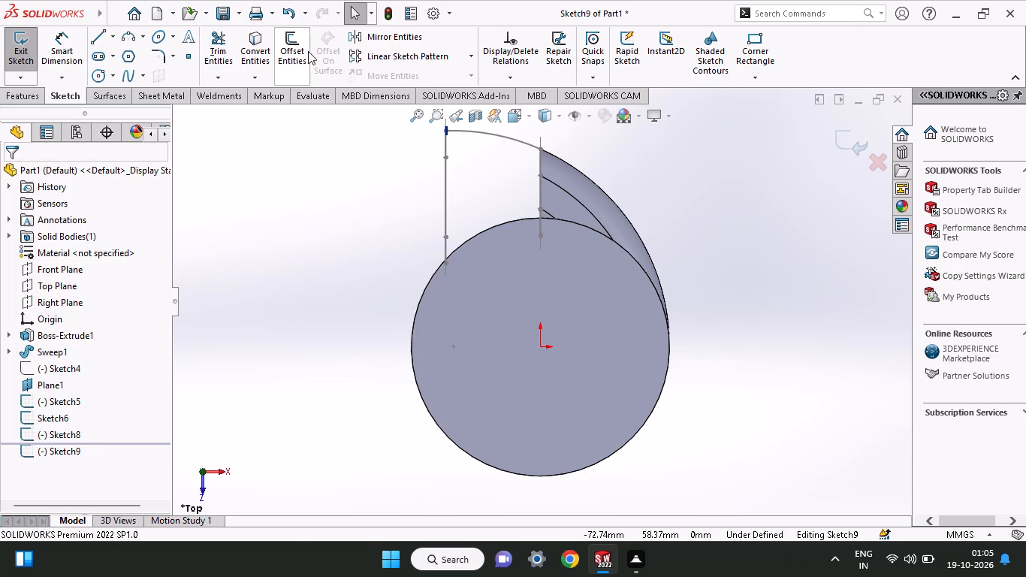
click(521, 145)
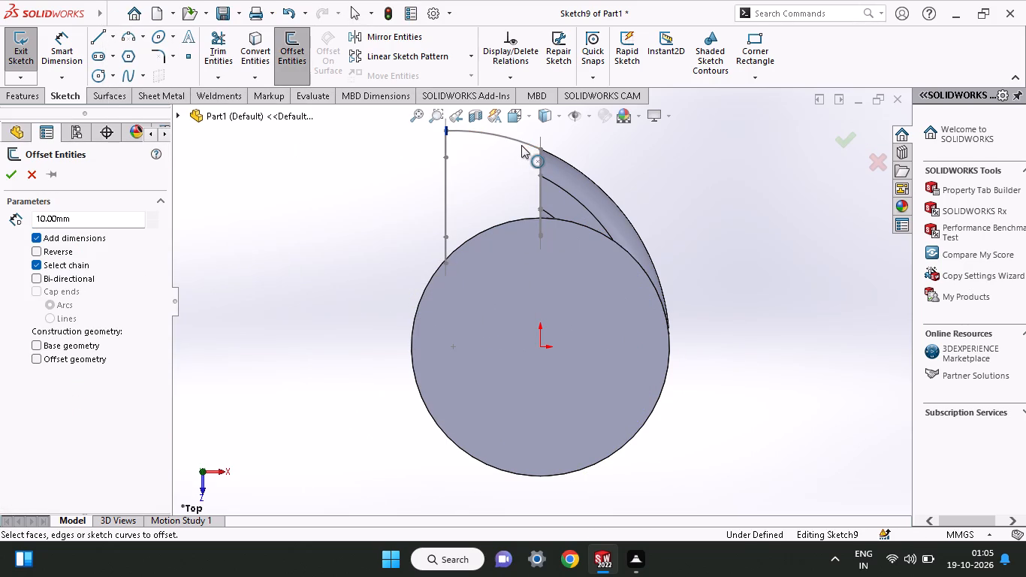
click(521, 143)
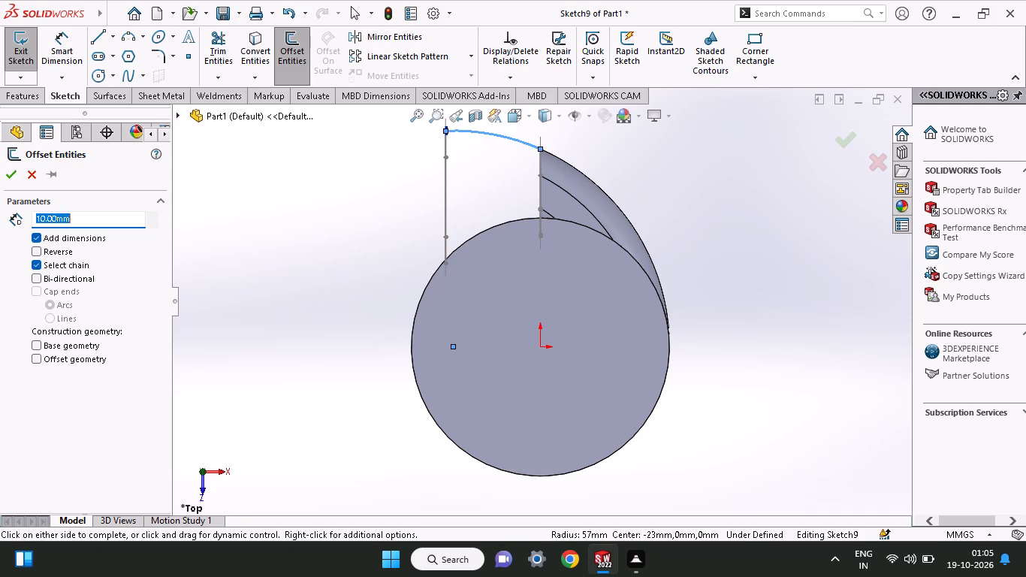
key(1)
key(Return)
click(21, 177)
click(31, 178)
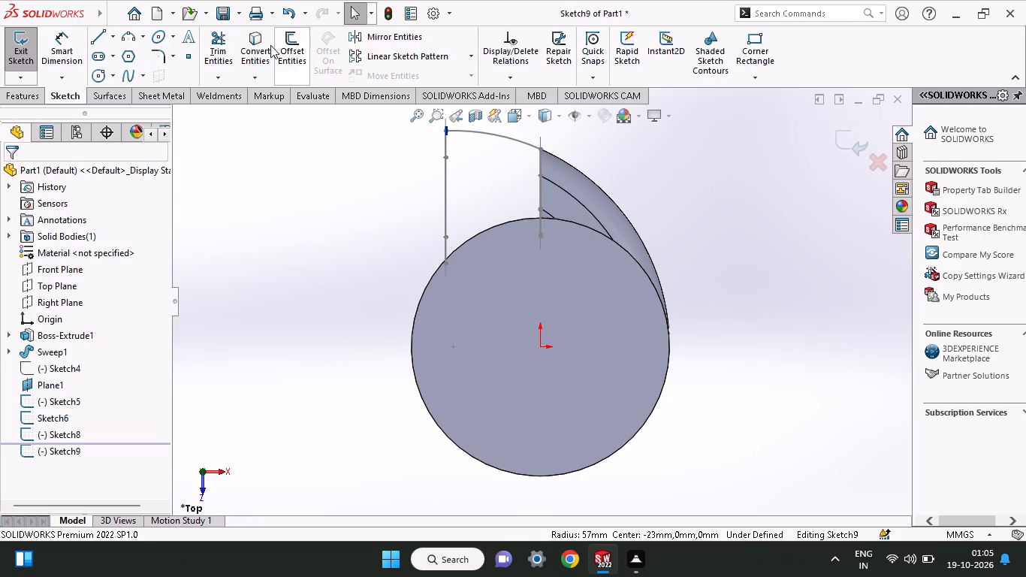
Convert the Sketch6 guide arc into the new Top Plane sketch with Convert Entities.
click(244, 57)
click(523, 146)
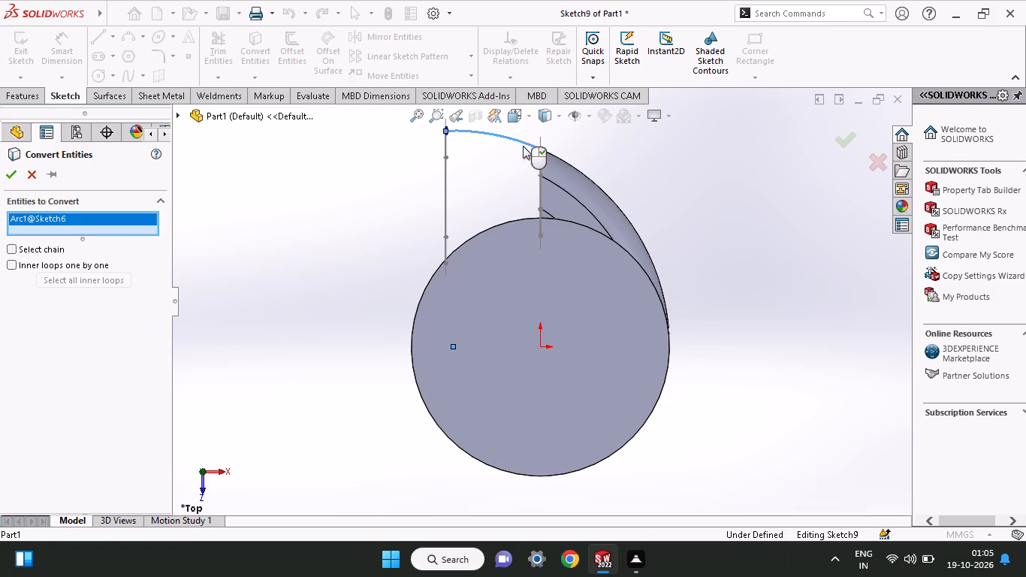
click(10, 168)
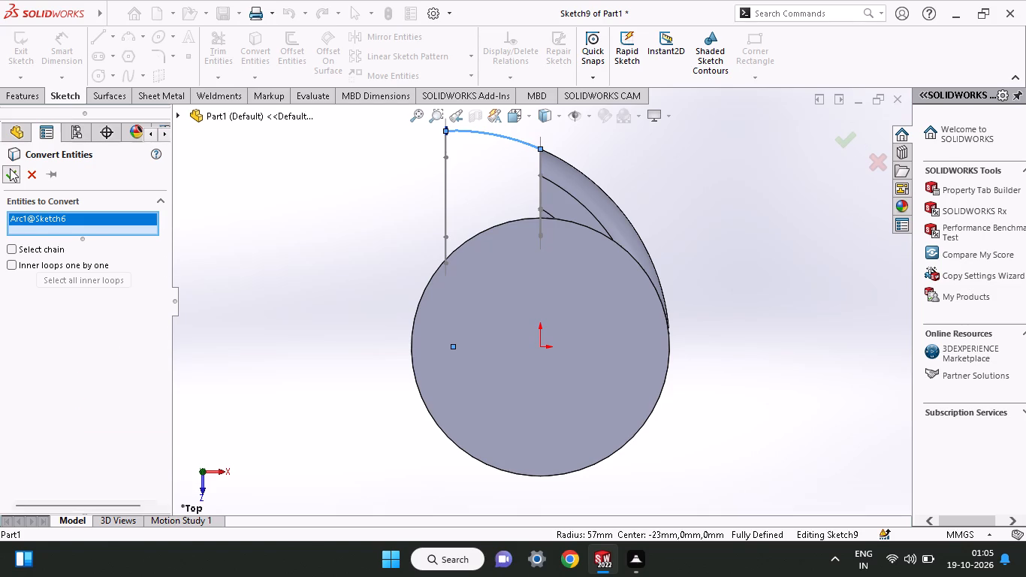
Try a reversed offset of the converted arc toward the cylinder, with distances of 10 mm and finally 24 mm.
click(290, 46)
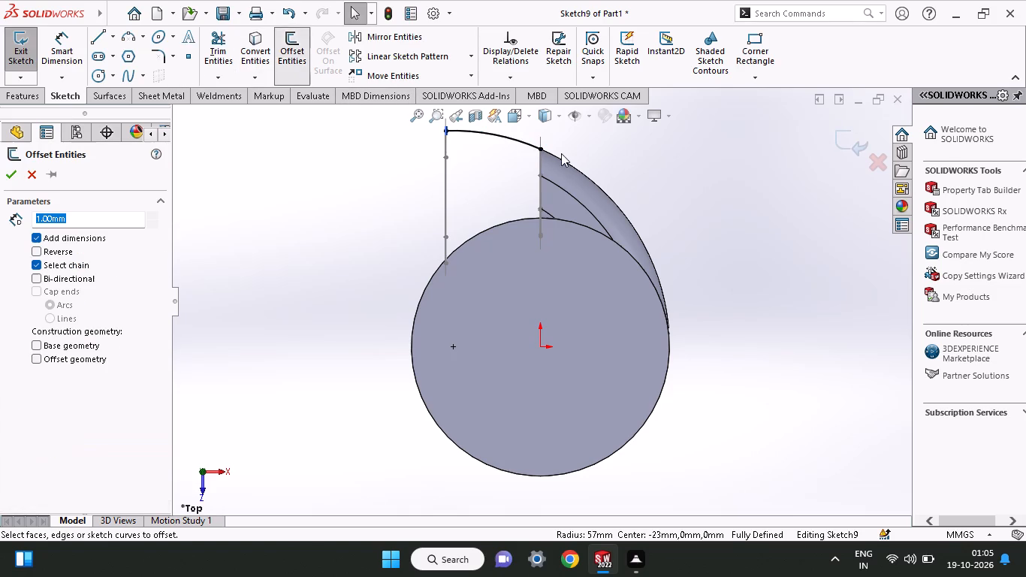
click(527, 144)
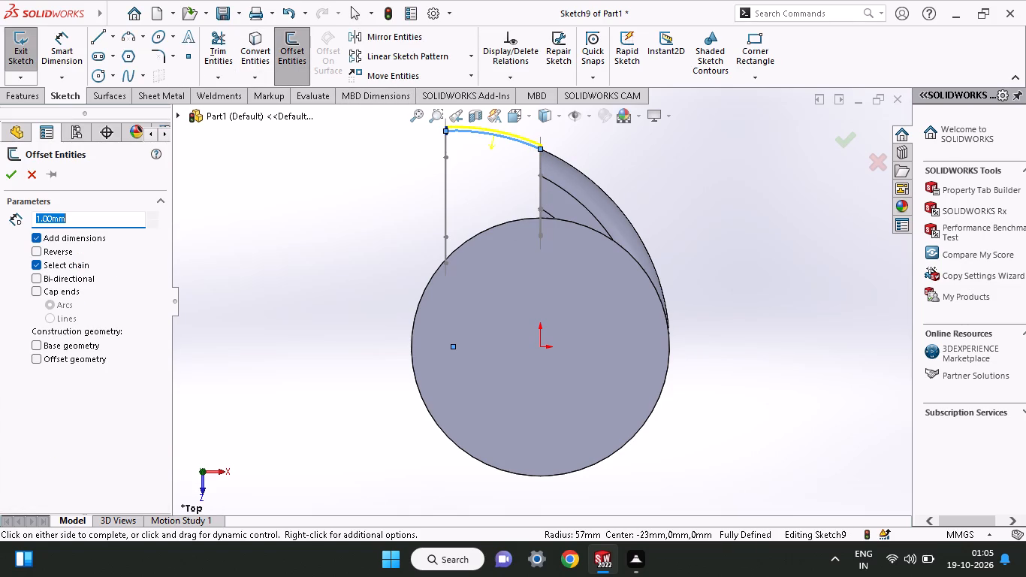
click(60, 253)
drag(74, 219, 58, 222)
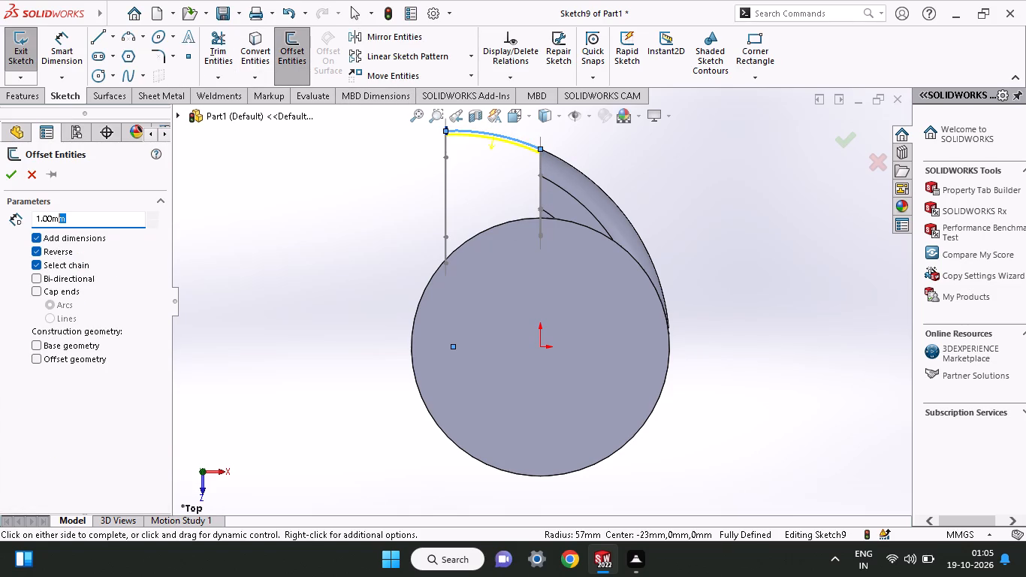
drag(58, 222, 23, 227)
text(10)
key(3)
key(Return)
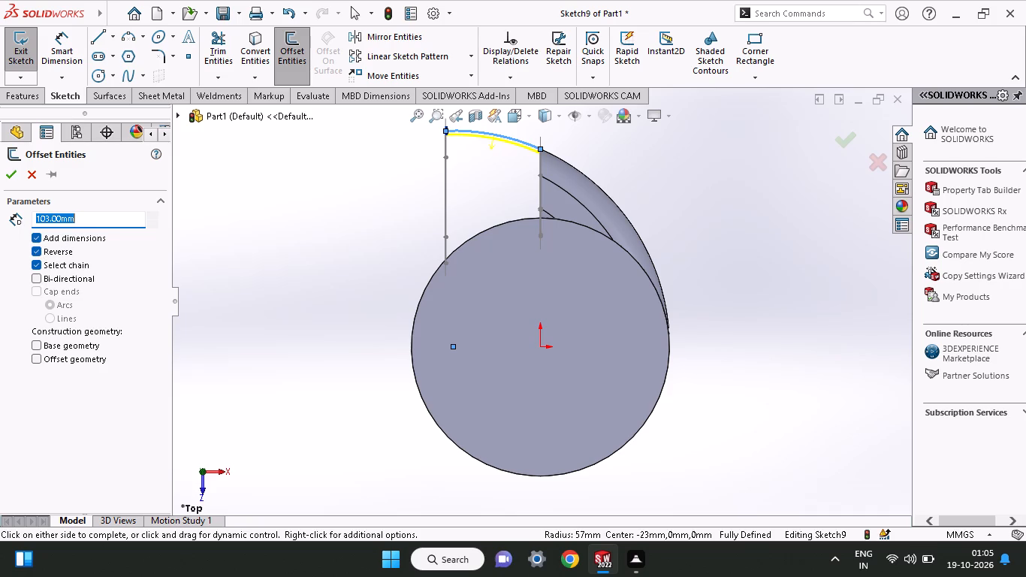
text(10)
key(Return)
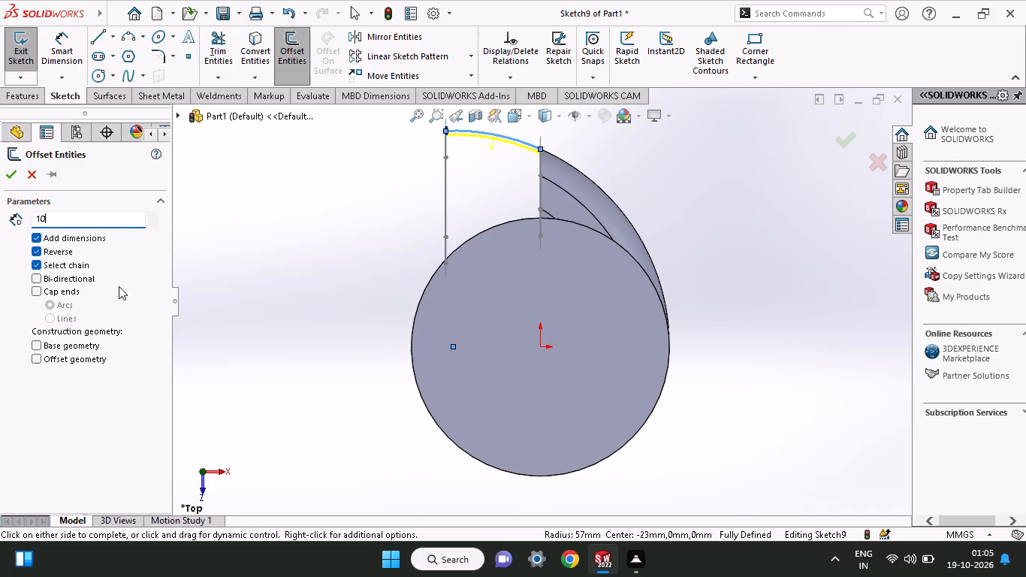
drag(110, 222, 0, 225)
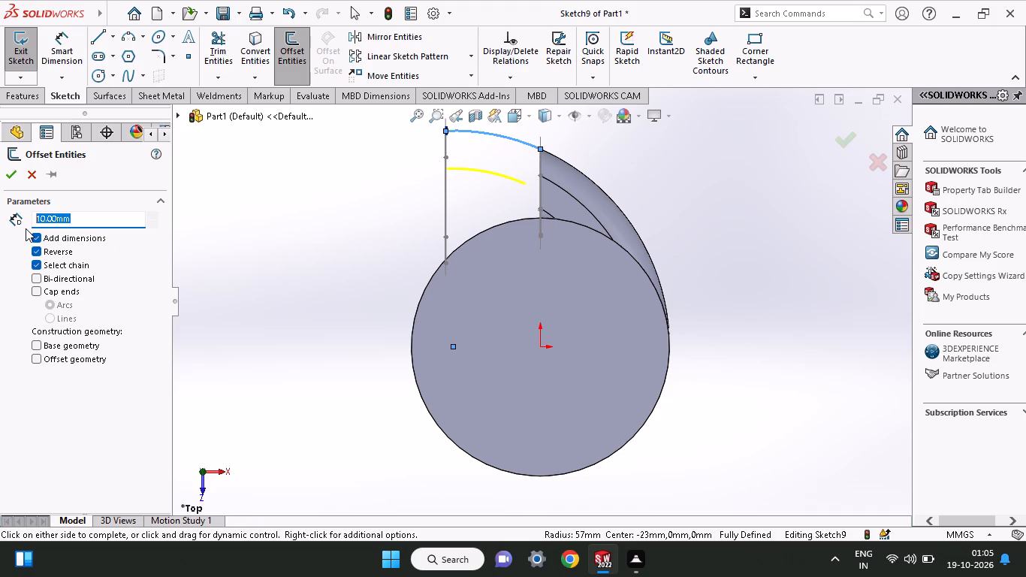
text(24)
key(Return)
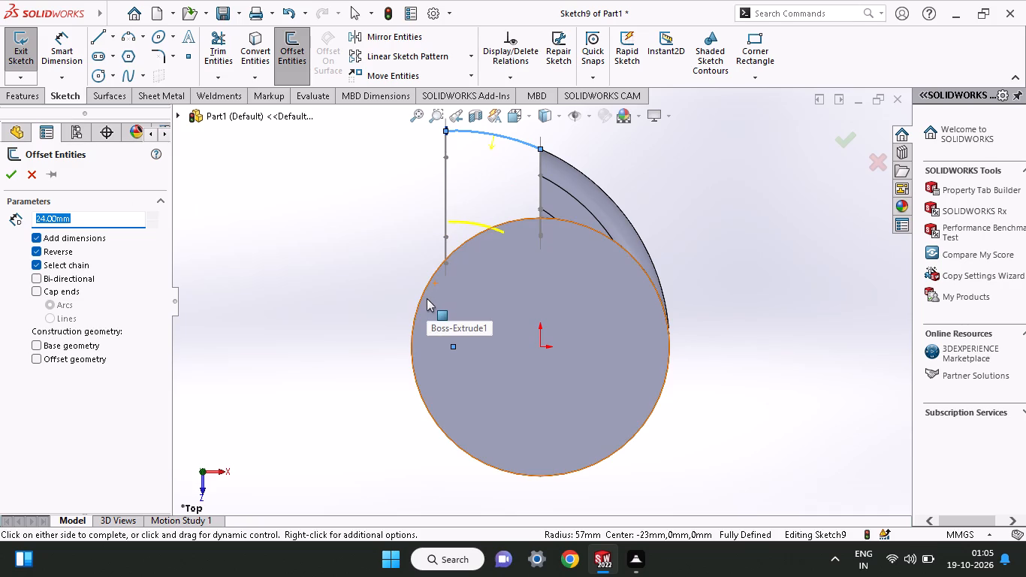
Examine the 24 mm offset preview from several sides against both rounded profiles, and cancel the offset.
middle_drag(503, 294, 533, 516)
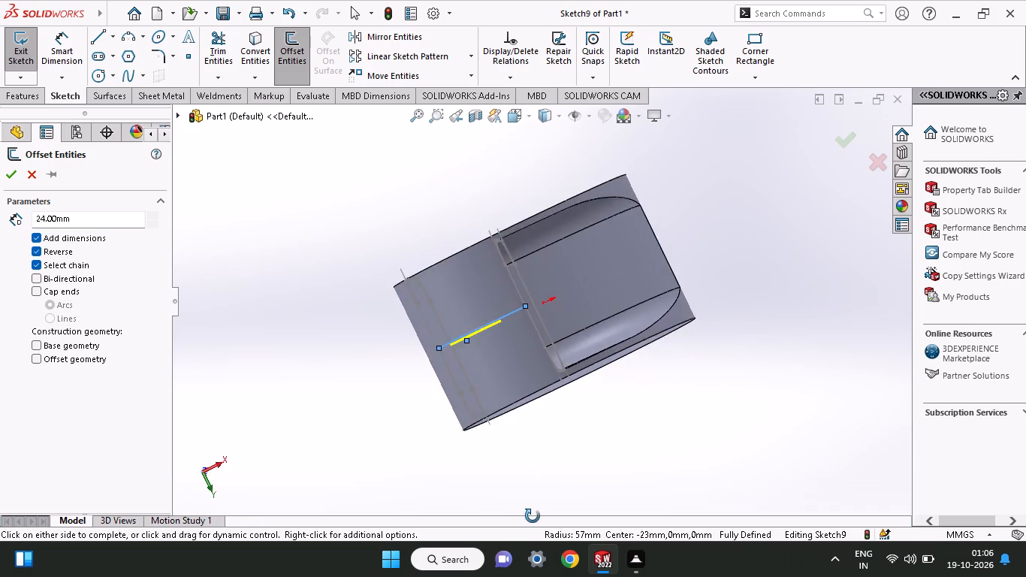
middle_drag(533, 516, 551, 385)
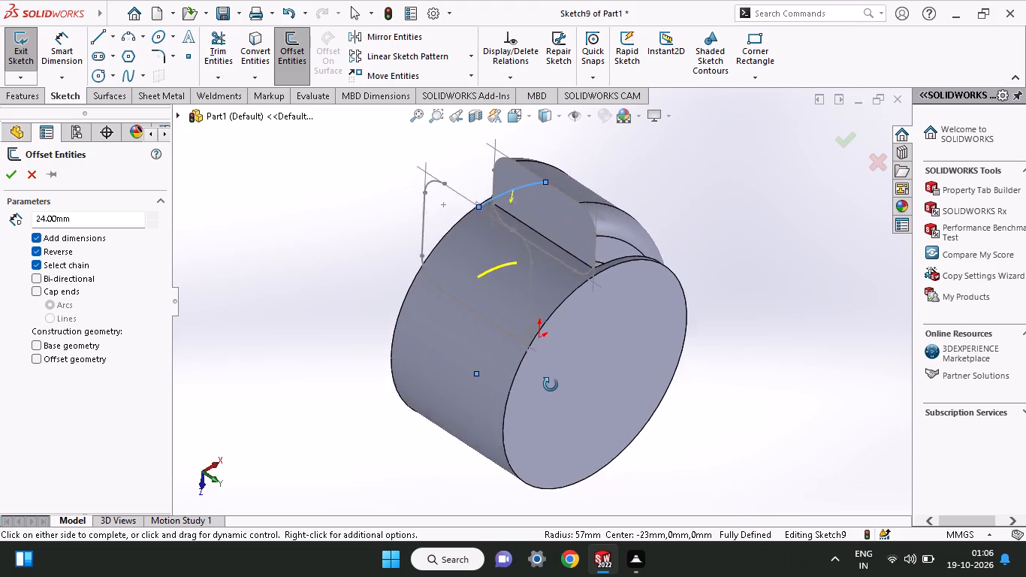
middle_drag(551, 385, 484, 283)
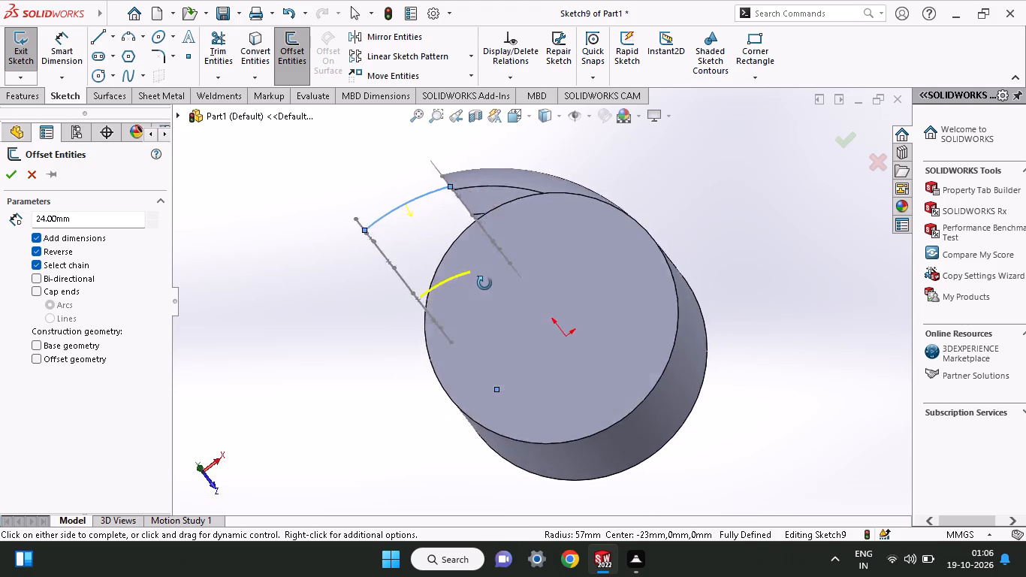
middle_drag(484, 283, 499, 255)
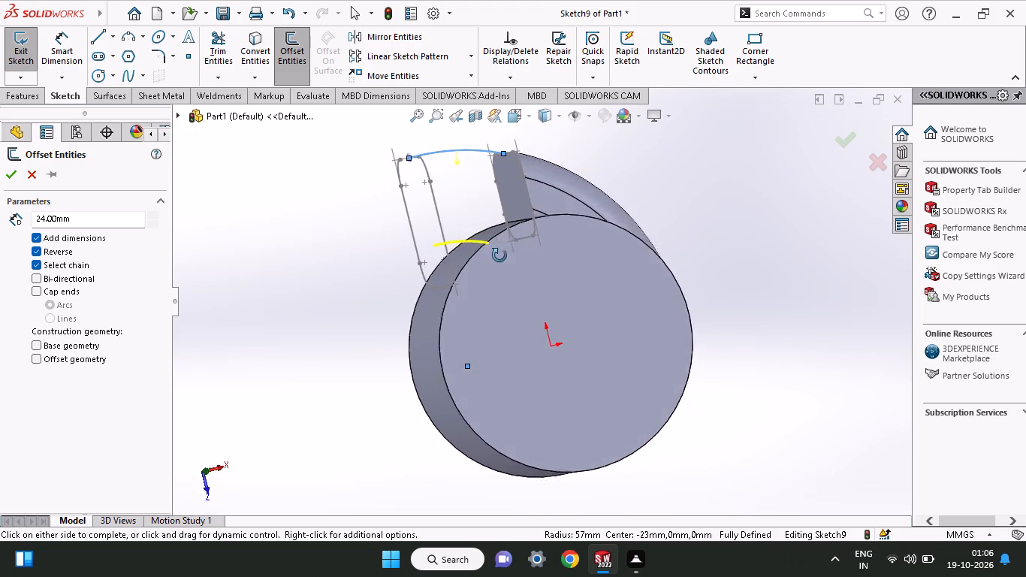
middle_drag(499, 255, 463, 259)
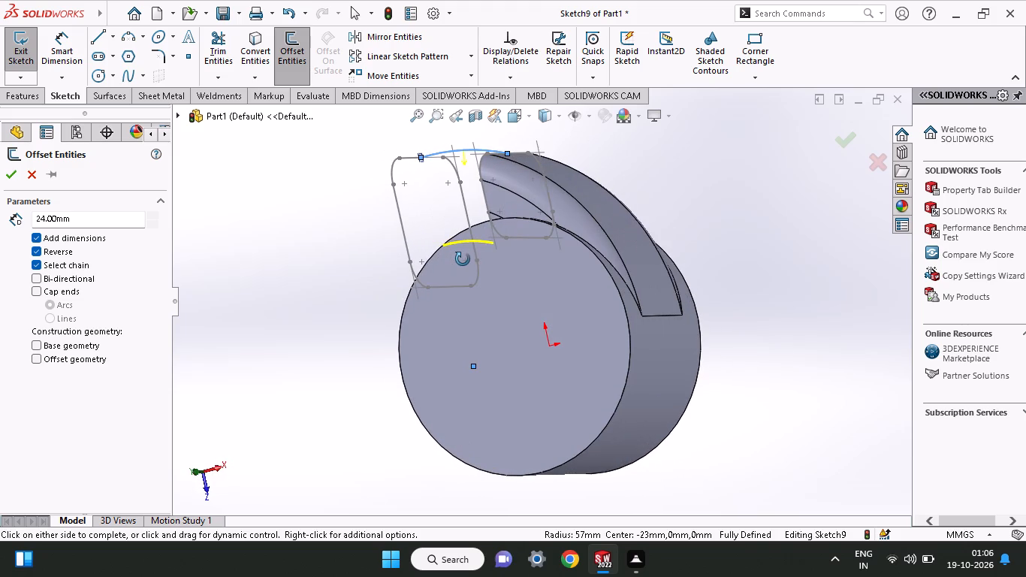
middle_drag(463, 259, 463, 260)
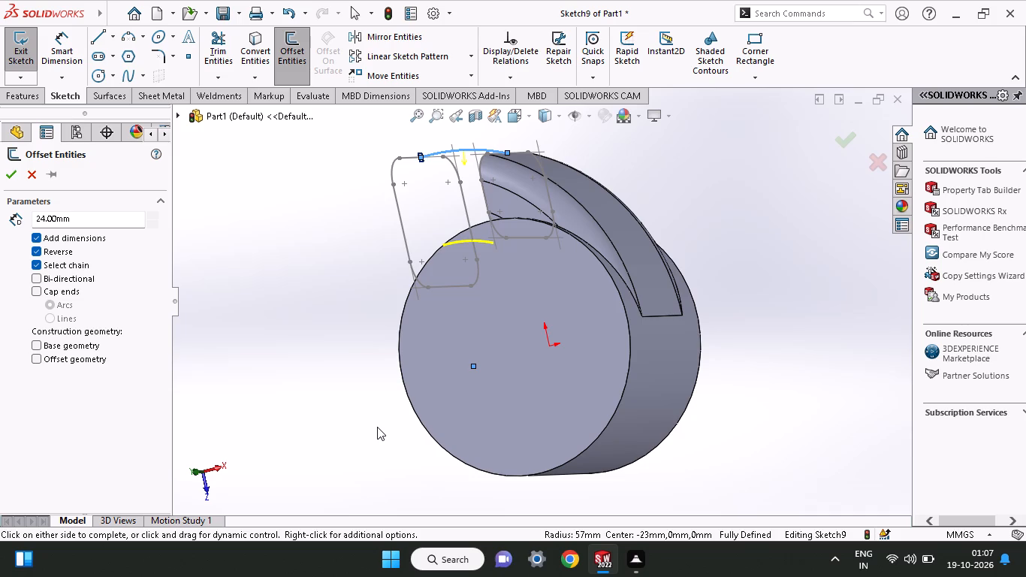
middle_drag(370, 383, 457, 449)
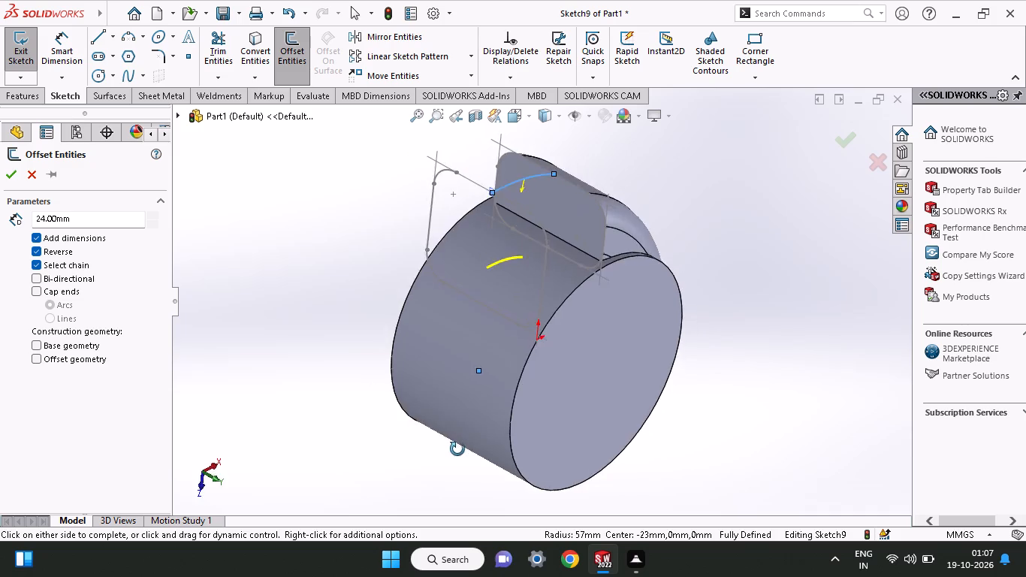
middle_drag(457, 449, 449, 413)
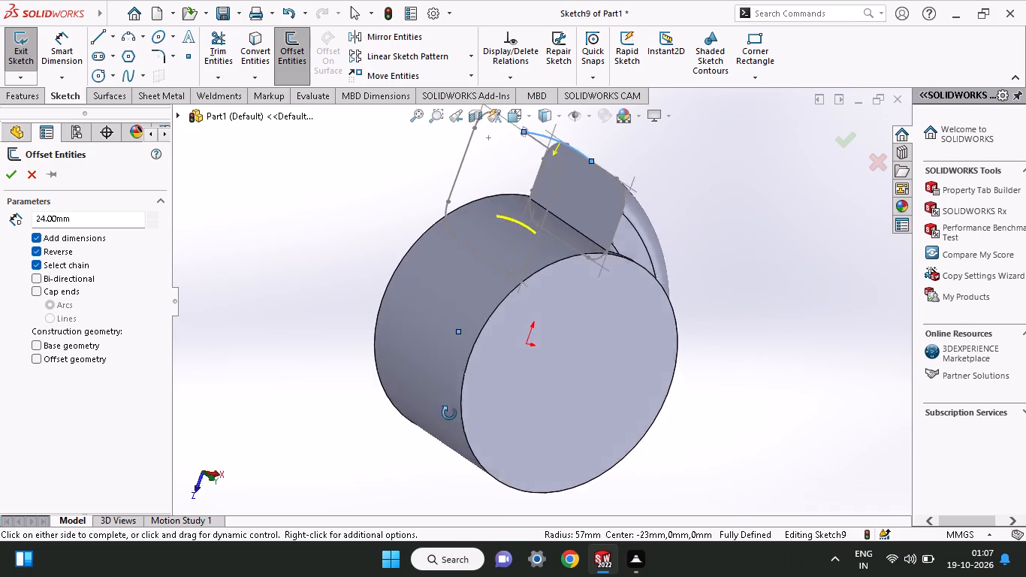
middle_drag(449, 413, 396, 430)
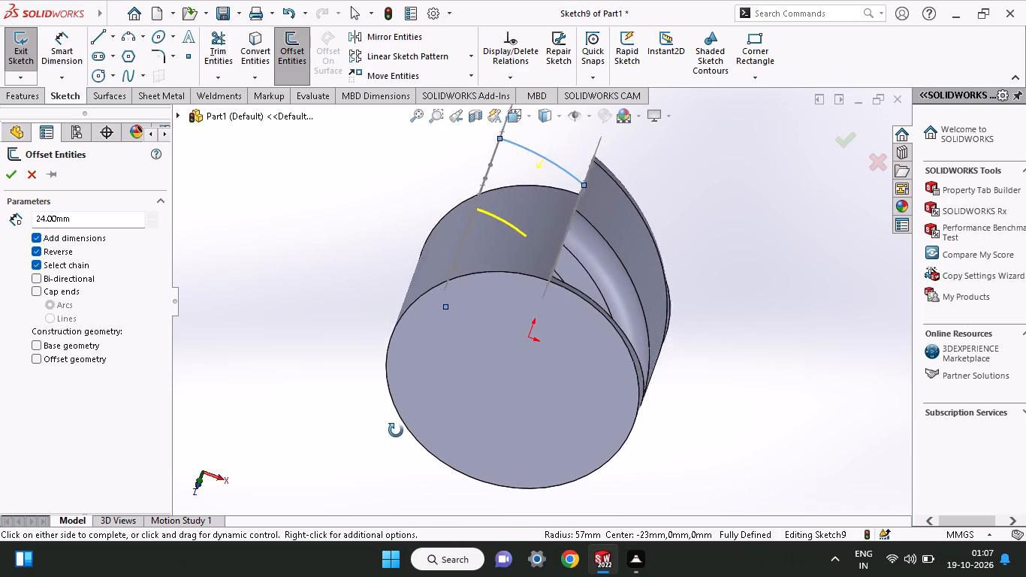
middle_drag(396, 430, 403, 391)
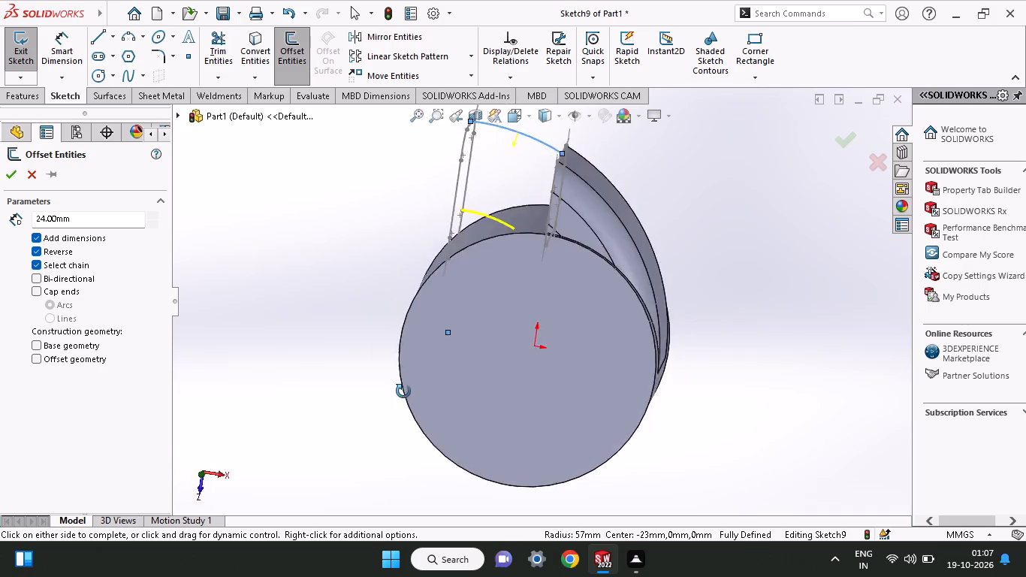
middle_drag(403, 391, 412, 373)
click(36, 177)
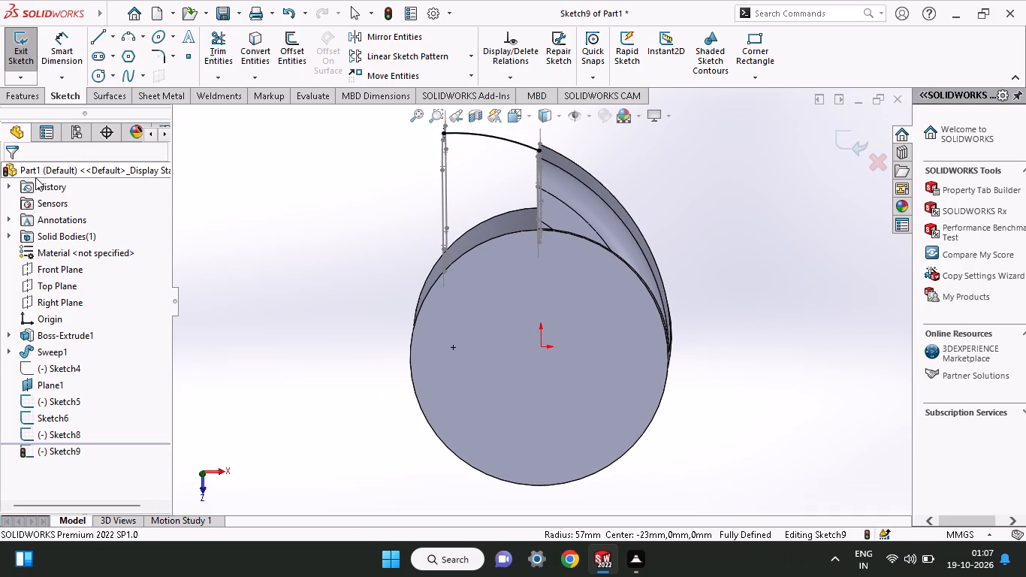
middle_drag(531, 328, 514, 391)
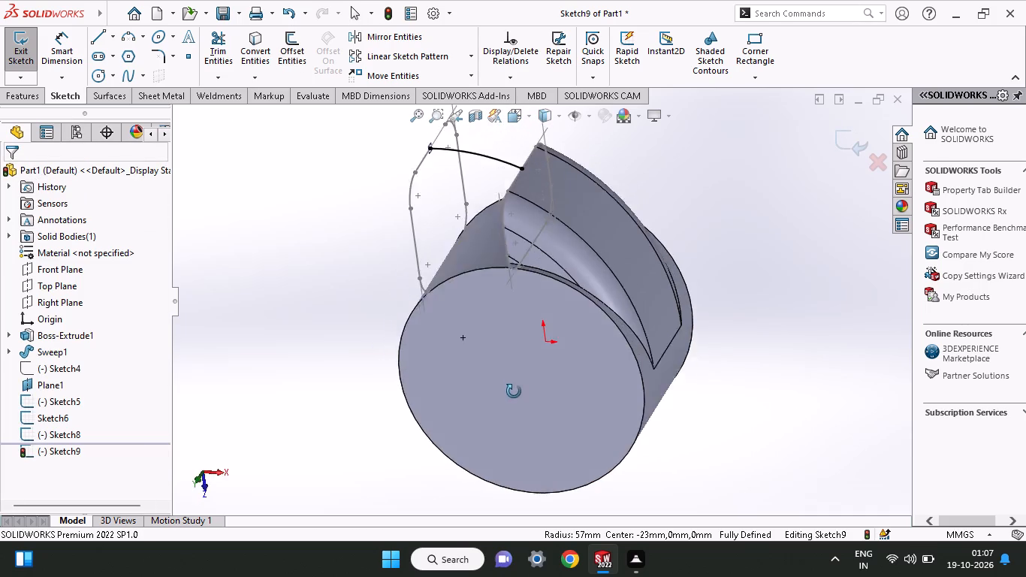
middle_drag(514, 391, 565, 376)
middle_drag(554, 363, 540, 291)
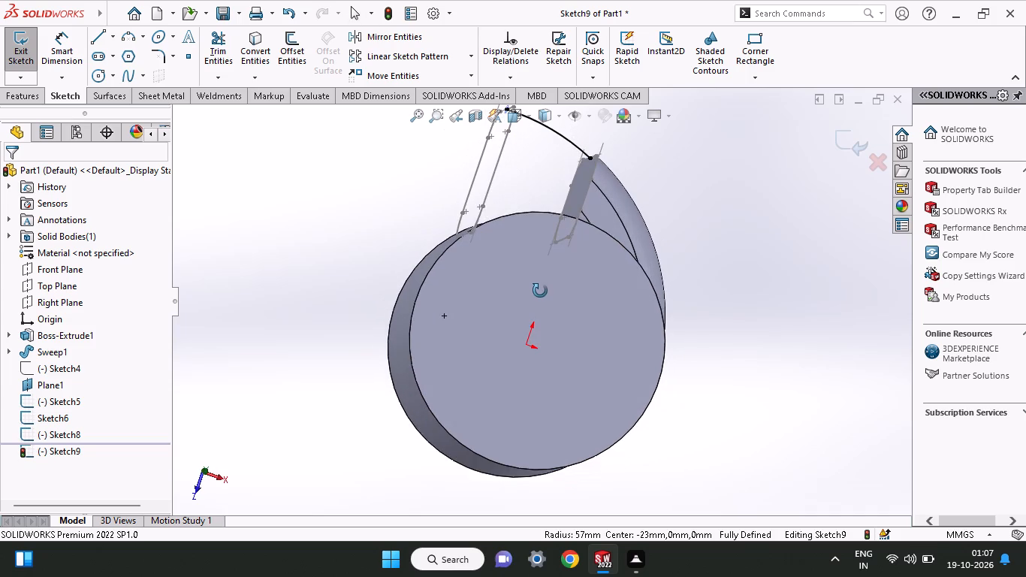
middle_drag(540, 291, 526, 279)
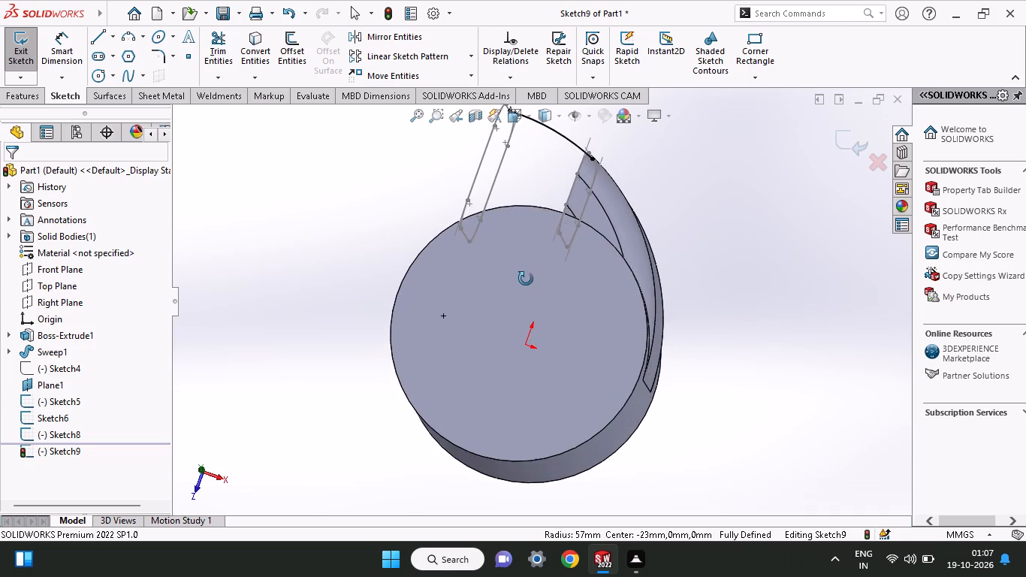
Finish the Top Plane sketch holding the converted guide arc and clear the selection.
middle_drag(526, 279, 534, 300)
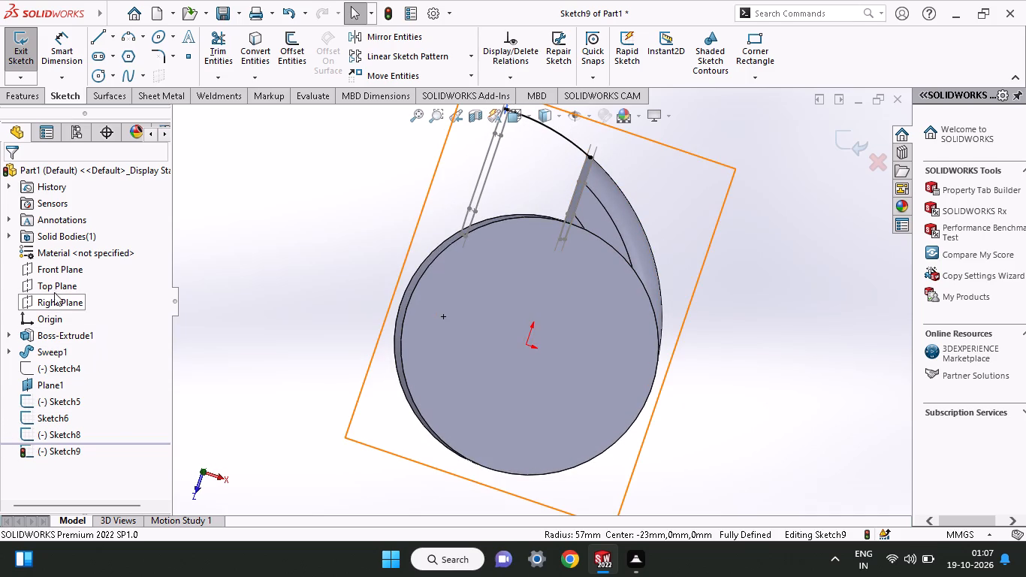
click(53, 290)
click(63, 275)
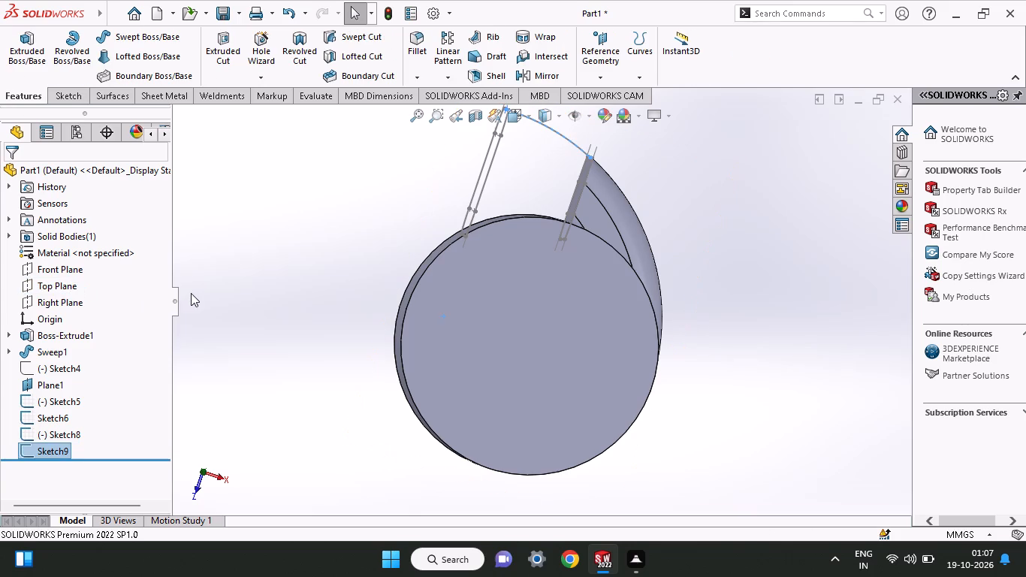
click(191, 293)
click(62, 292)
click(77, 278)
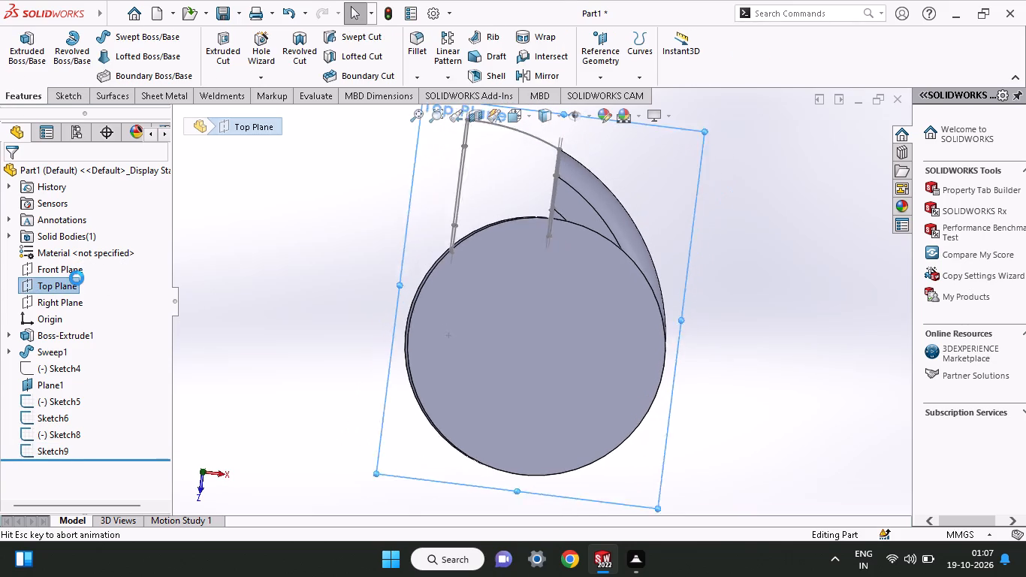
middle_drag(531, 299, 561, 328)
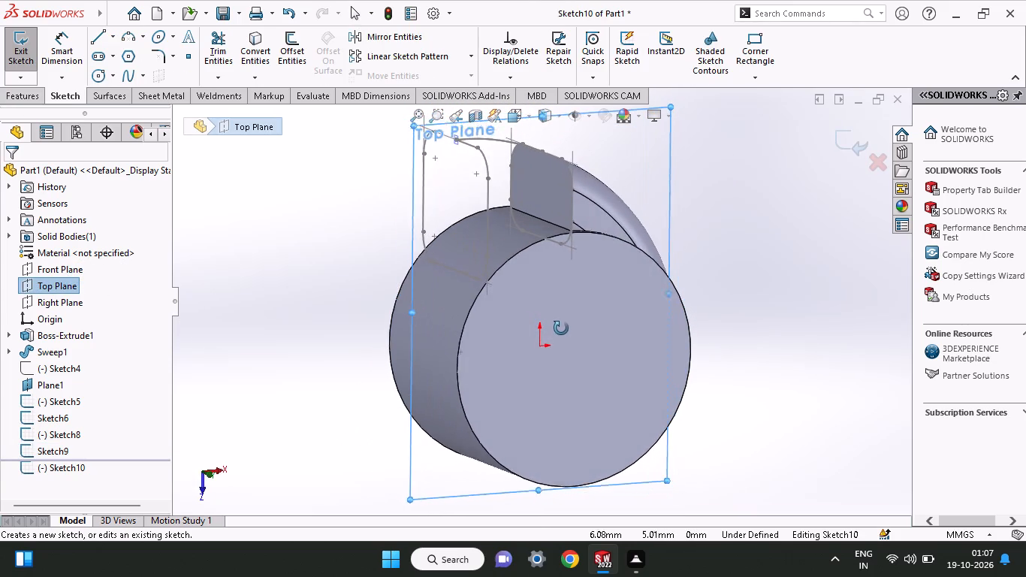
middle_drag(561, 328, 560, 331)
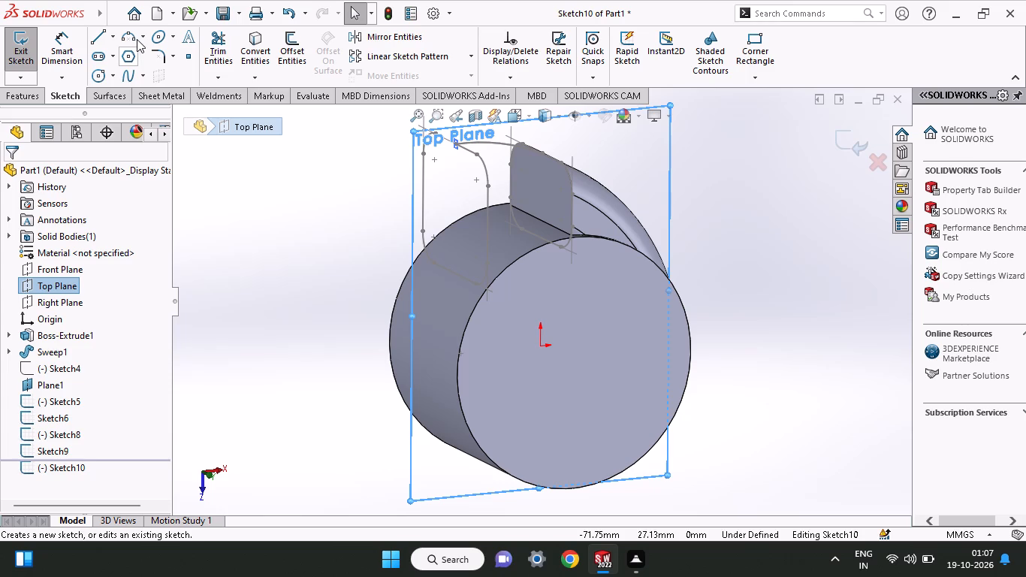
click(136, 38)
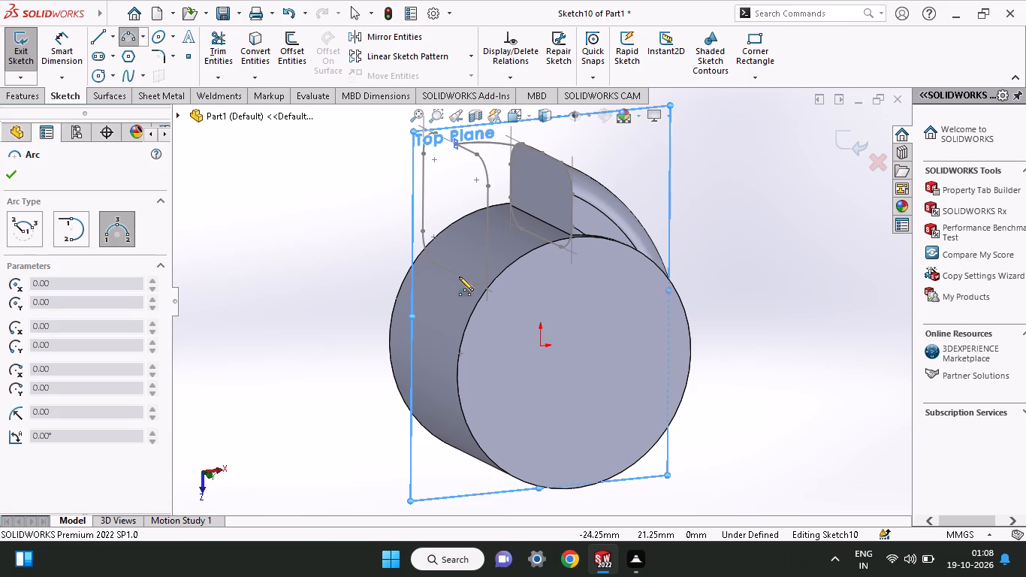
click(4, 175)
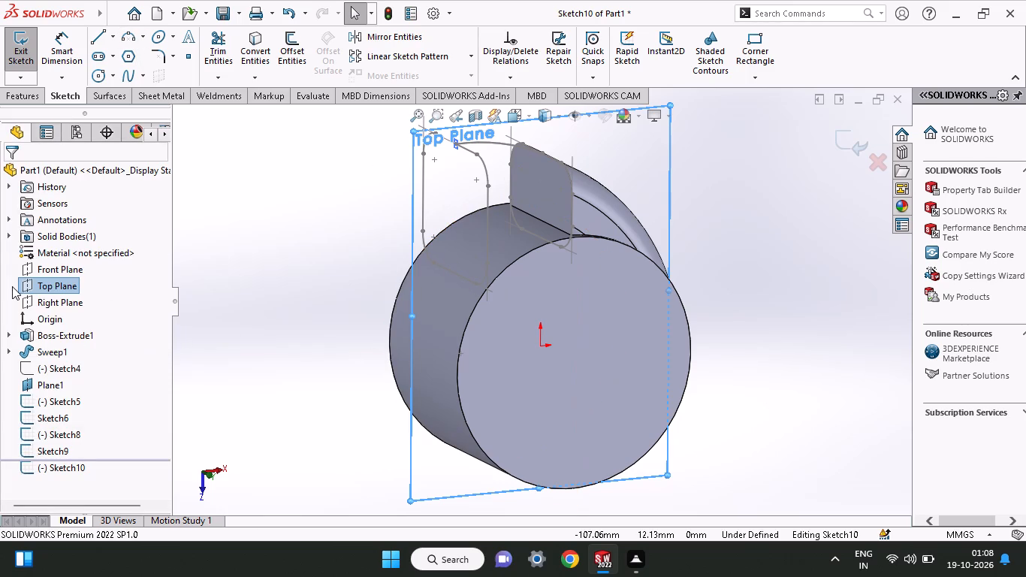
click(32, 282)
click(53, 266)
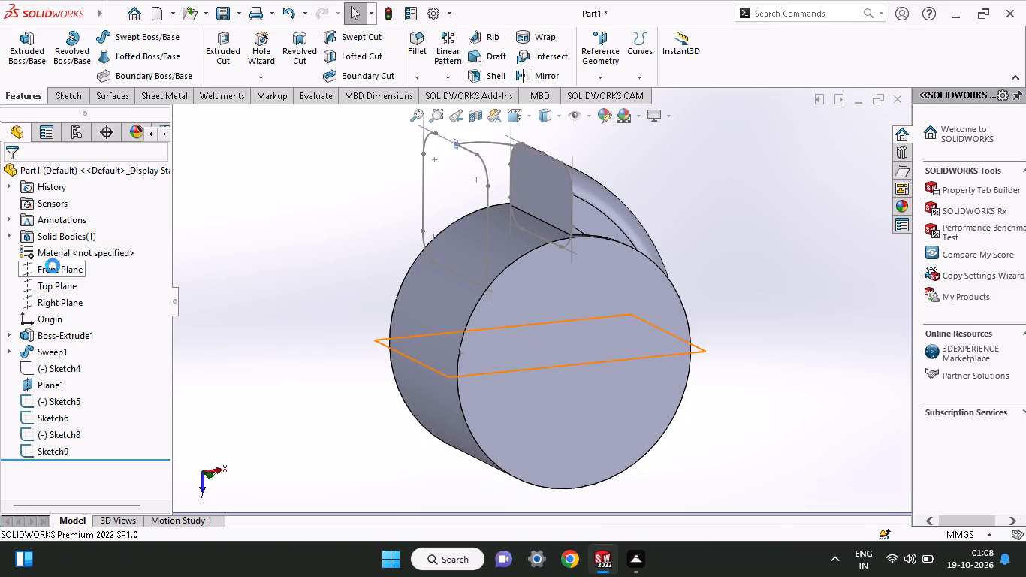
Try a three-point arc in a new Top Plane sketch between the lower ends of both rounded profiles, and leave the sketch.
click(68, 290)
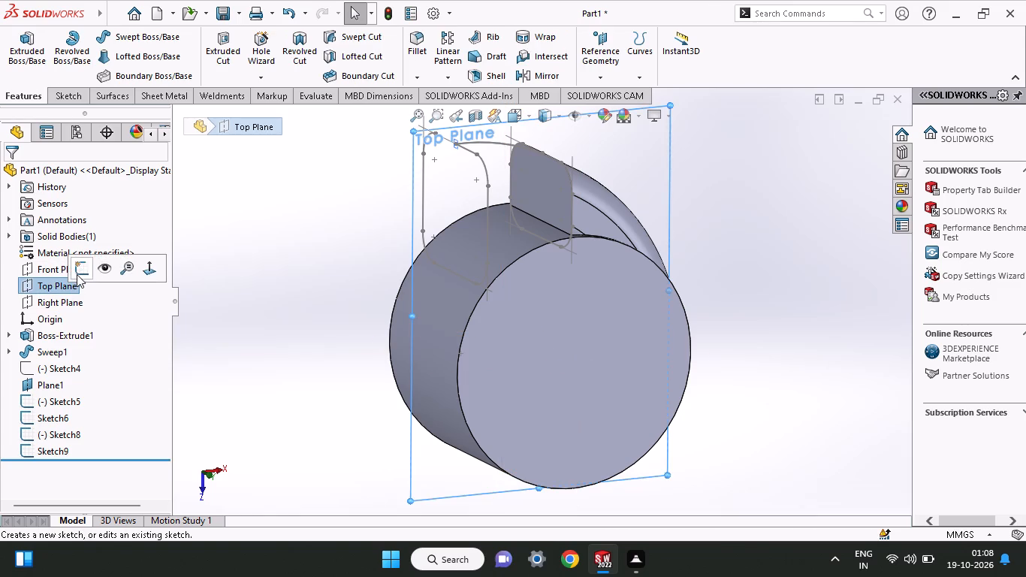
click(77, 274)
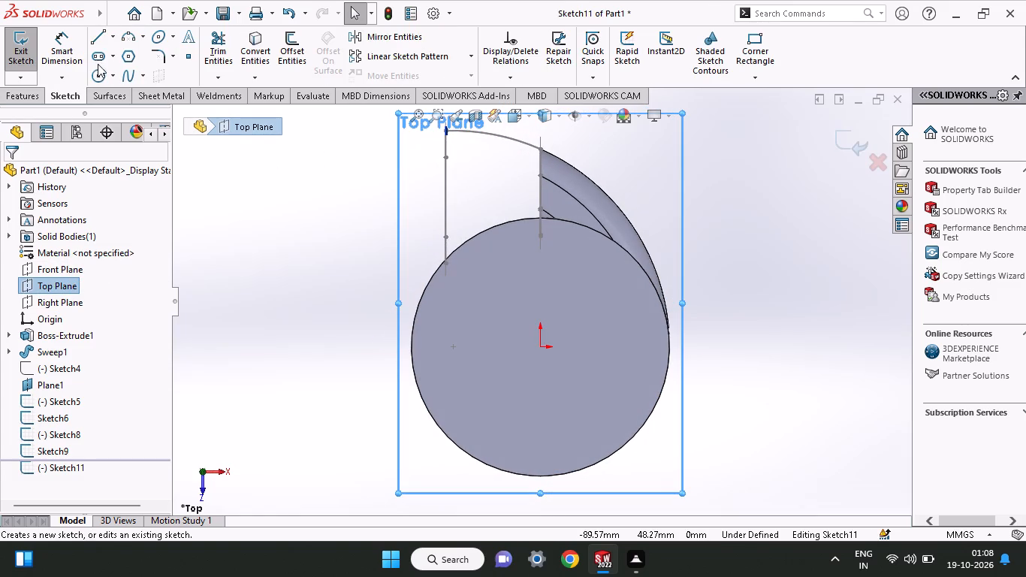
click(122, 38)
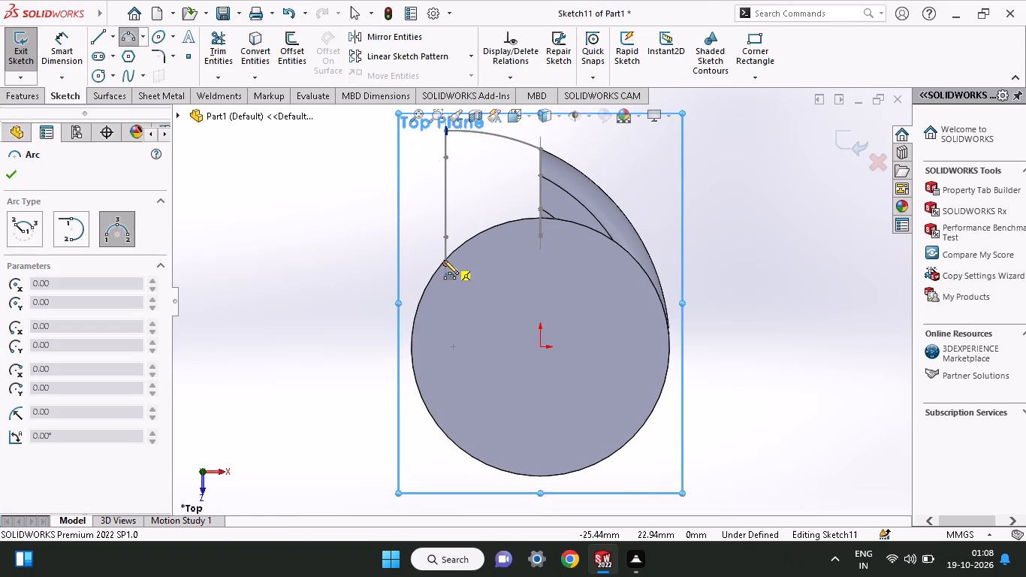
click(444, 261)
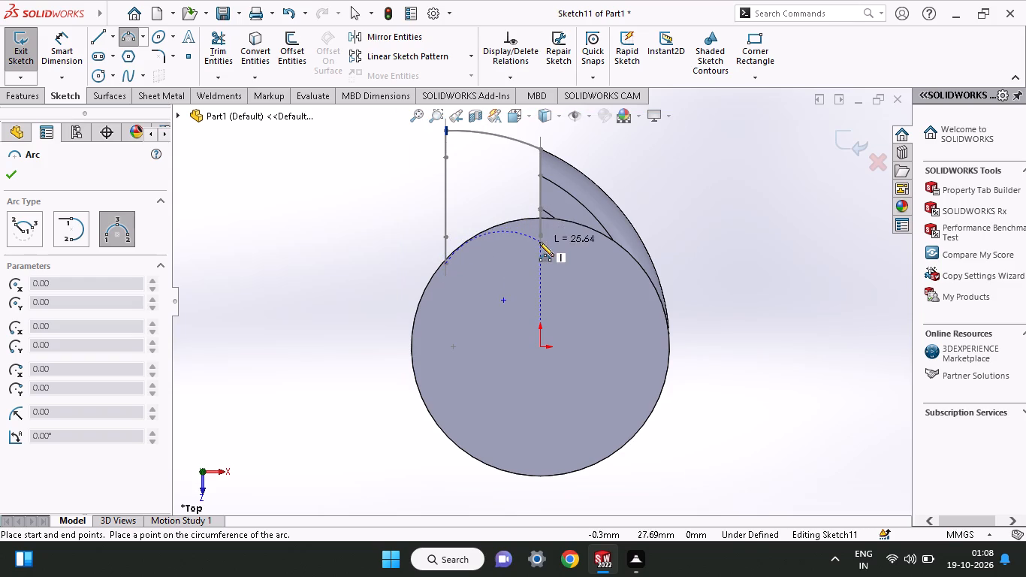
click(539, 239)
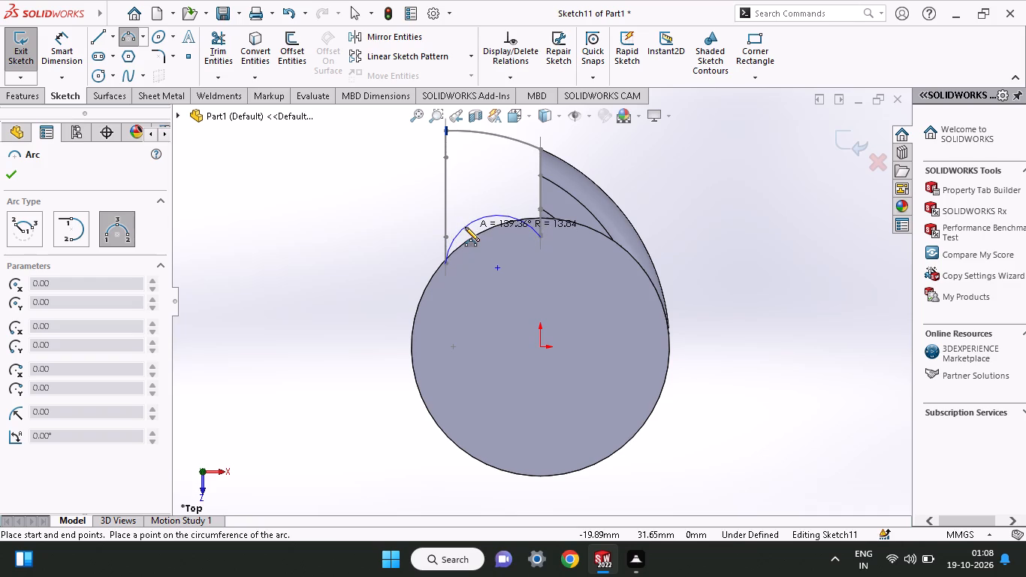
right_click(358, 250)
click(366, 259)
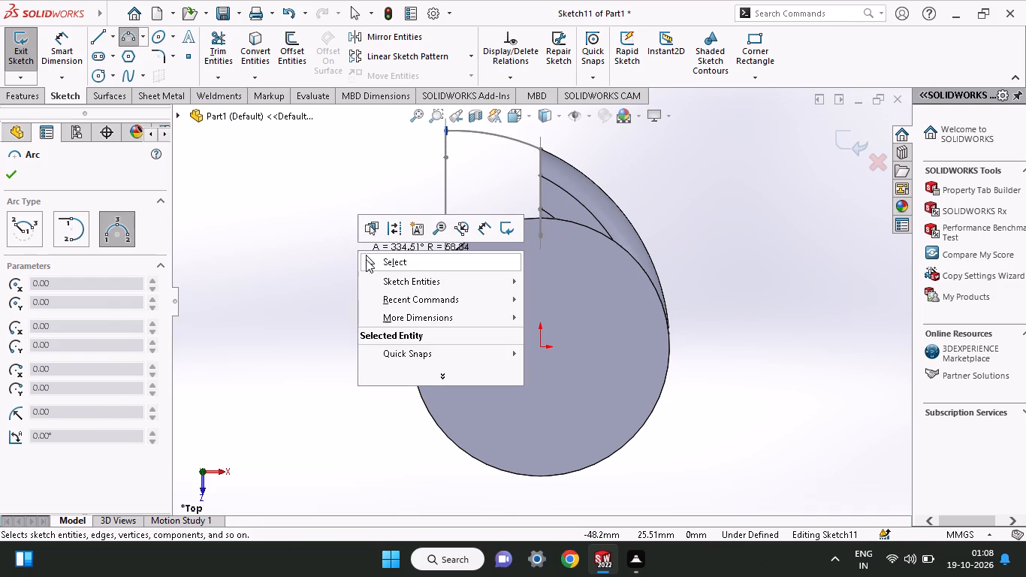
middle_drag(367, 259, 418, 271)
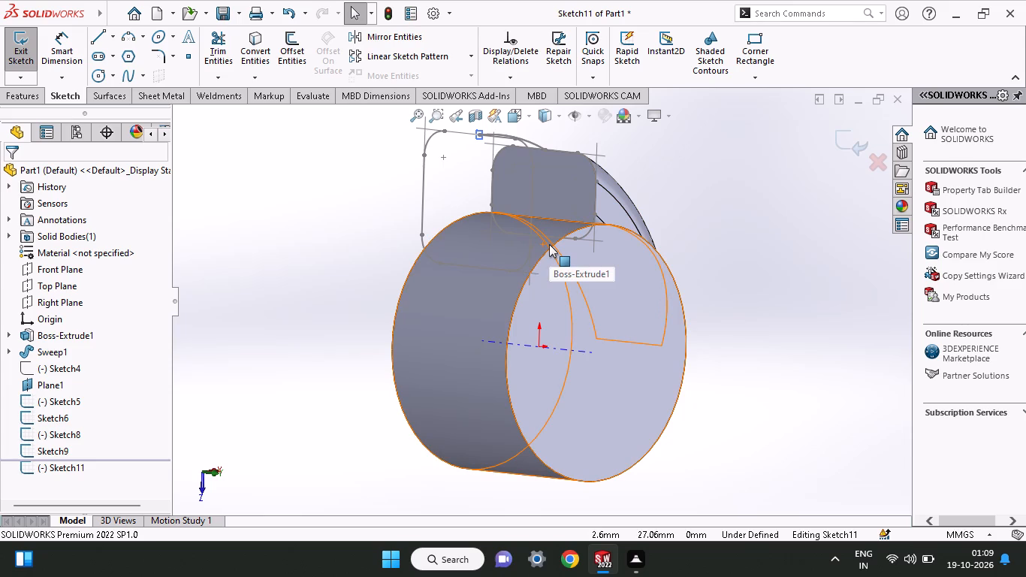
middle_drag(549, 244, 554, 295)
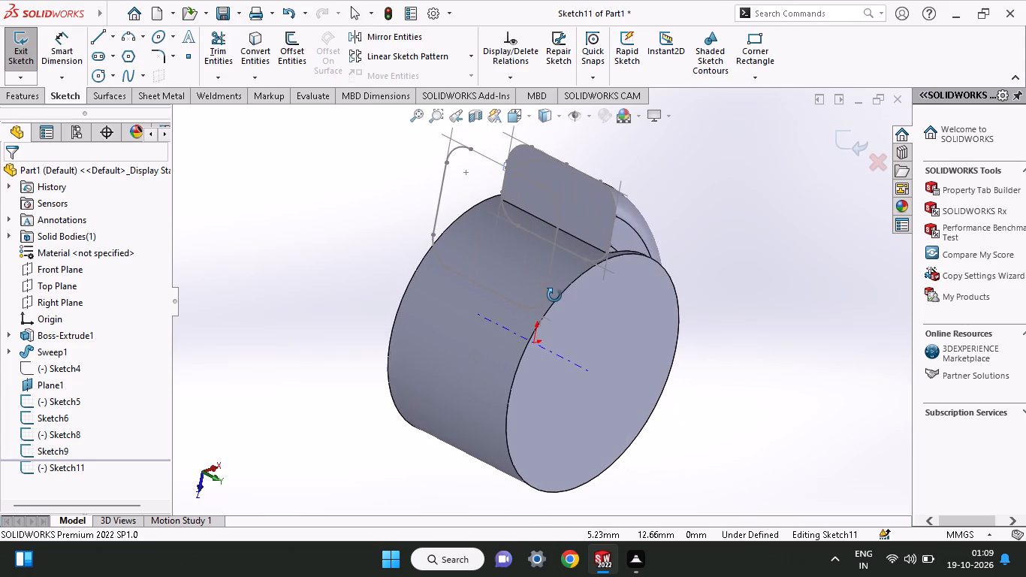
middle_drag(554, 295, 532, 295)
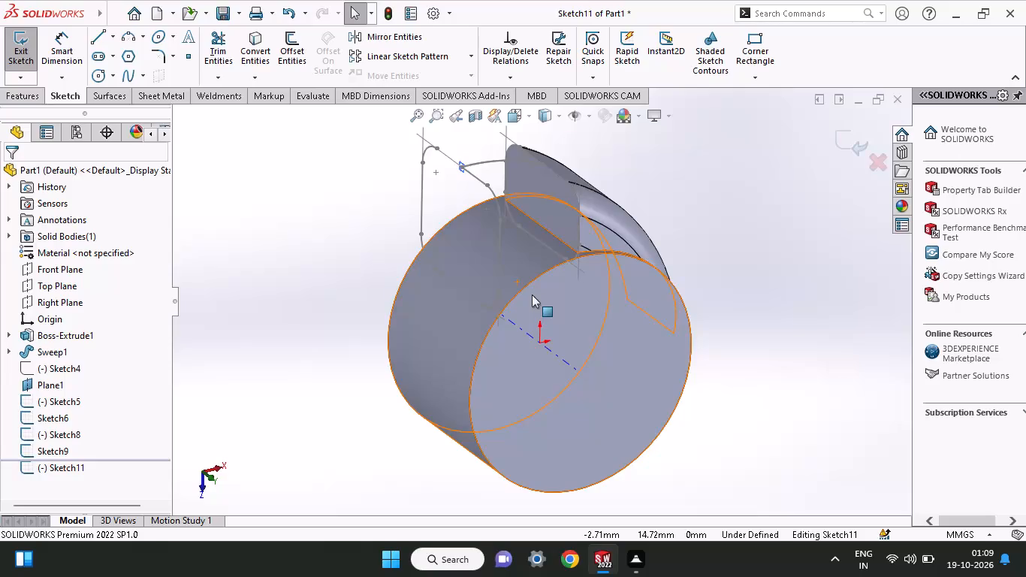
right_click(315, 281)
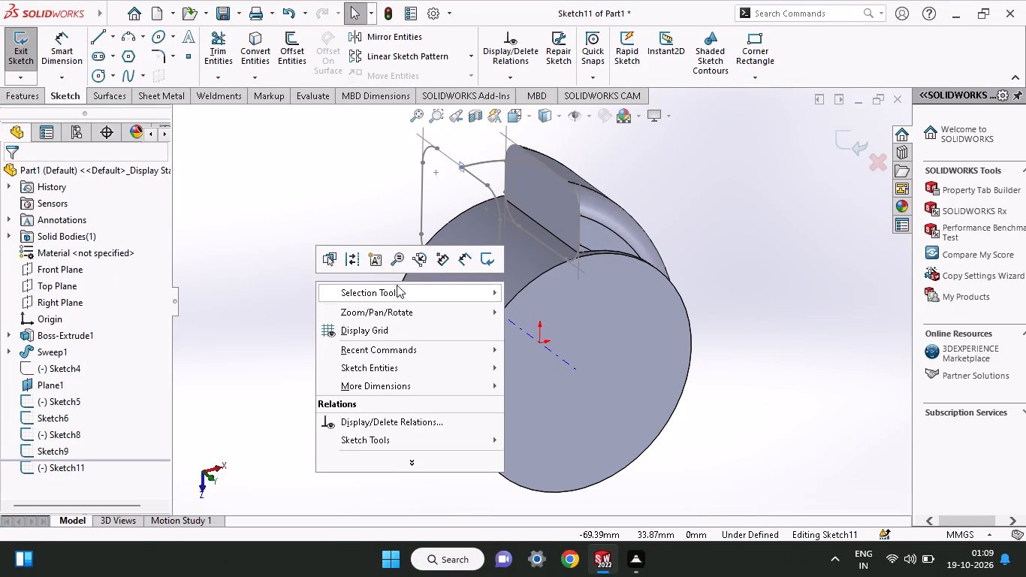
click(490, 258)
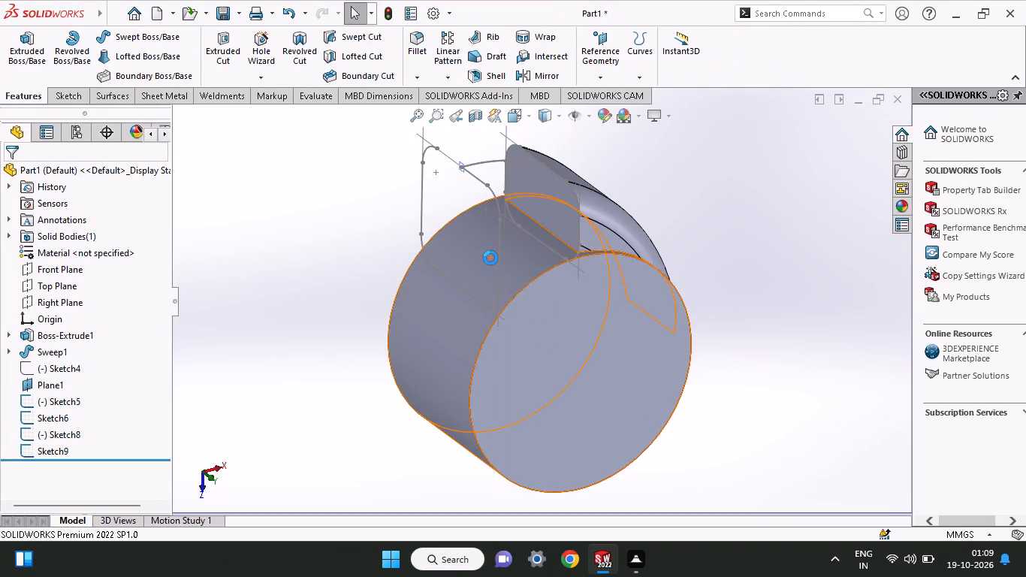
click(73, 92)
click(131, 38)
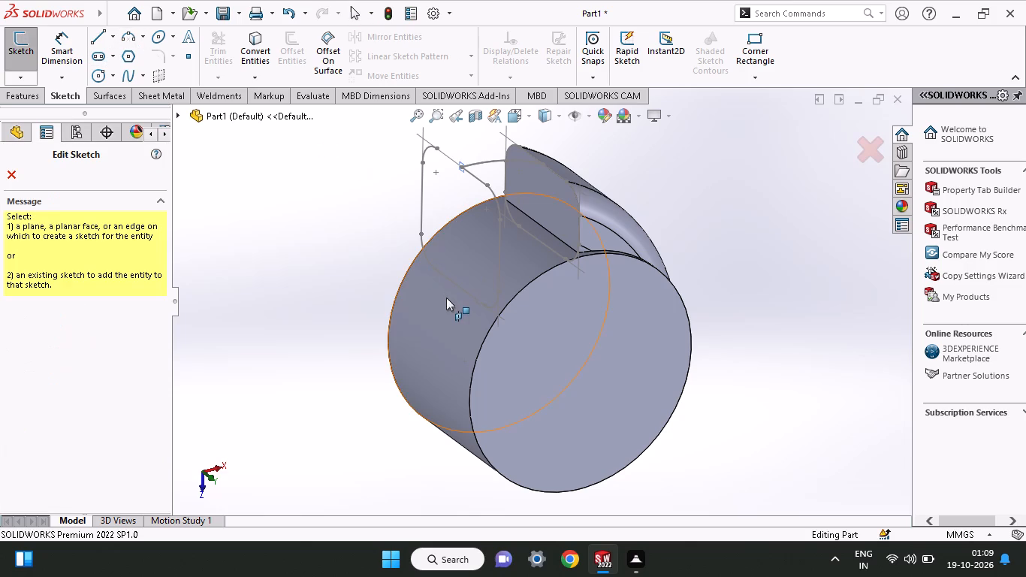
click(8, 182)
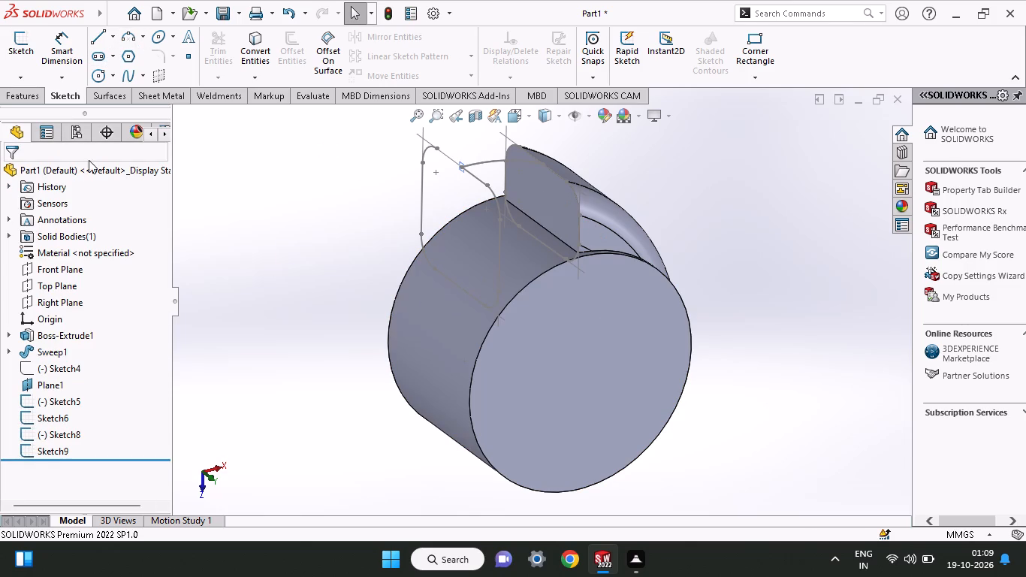
Start a new 3D sketch.
click(13, 80)
click(21, 110)
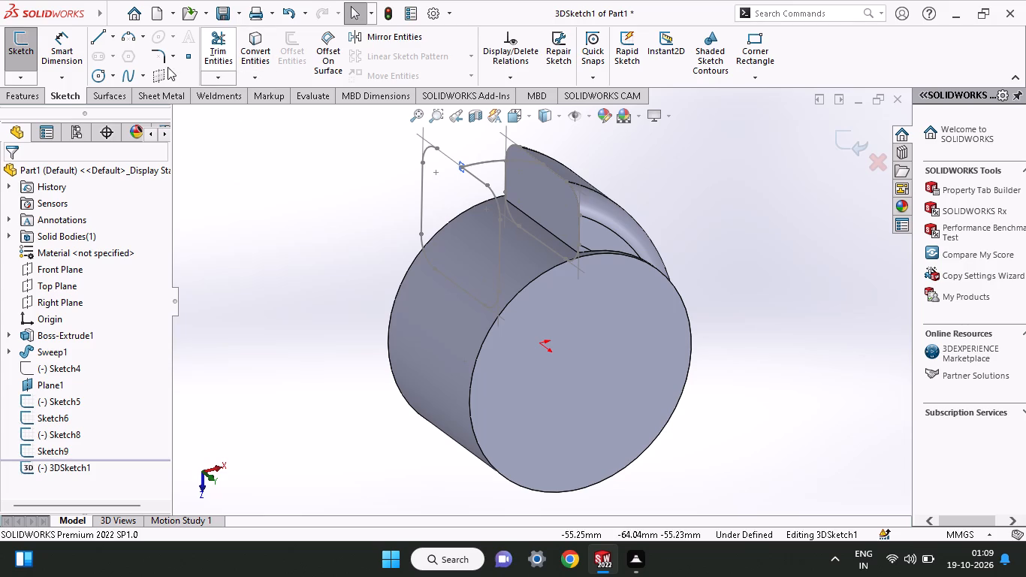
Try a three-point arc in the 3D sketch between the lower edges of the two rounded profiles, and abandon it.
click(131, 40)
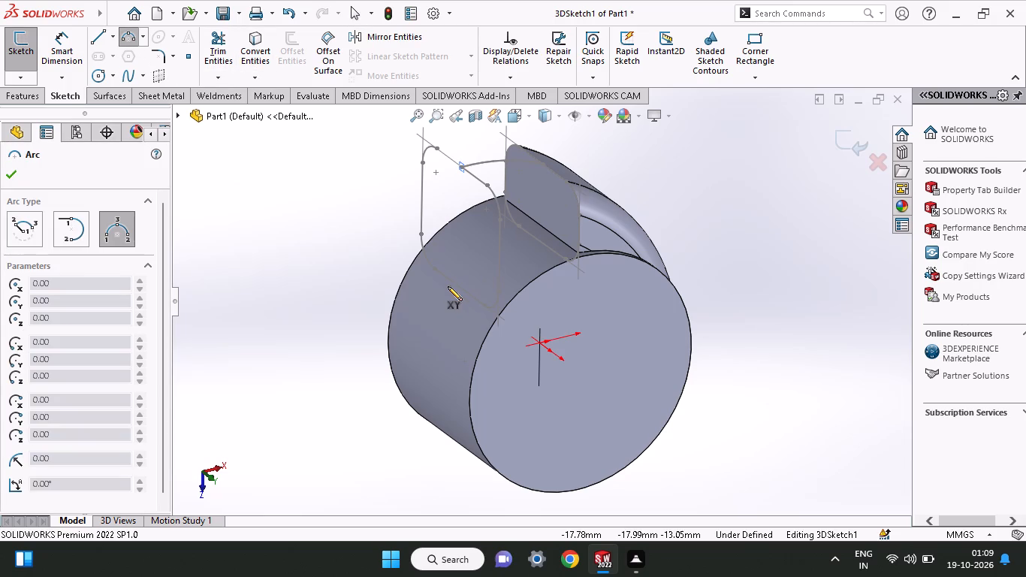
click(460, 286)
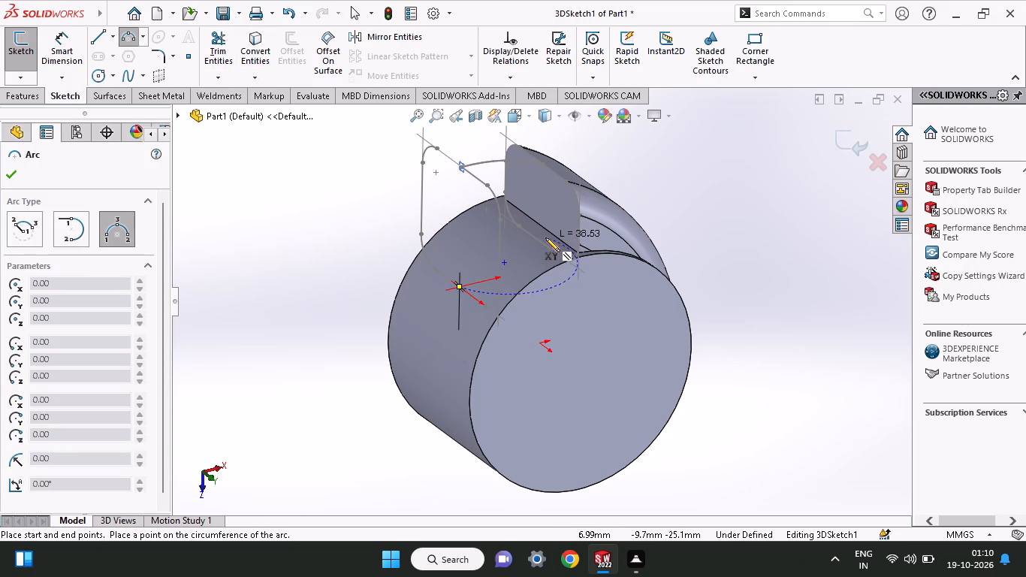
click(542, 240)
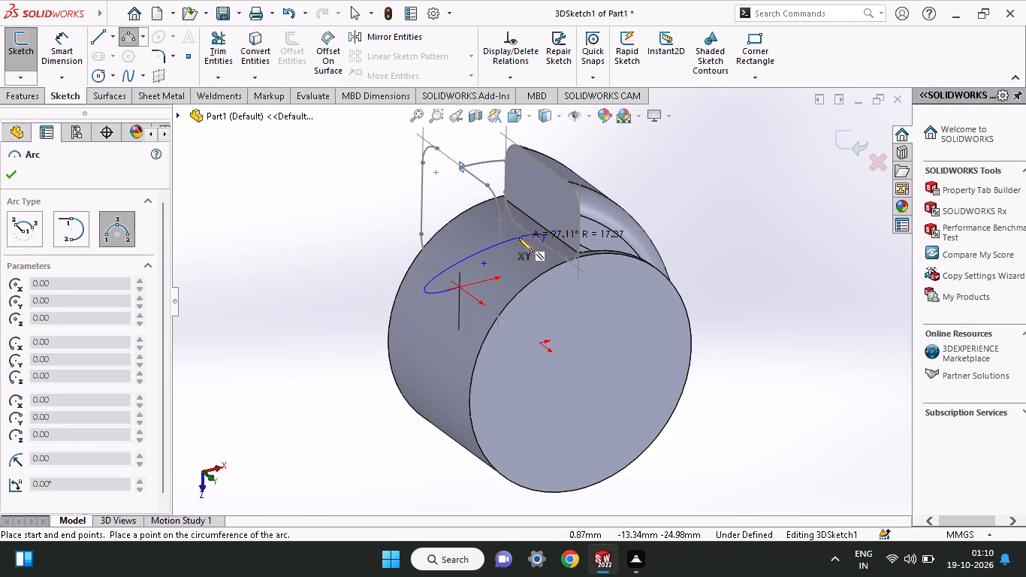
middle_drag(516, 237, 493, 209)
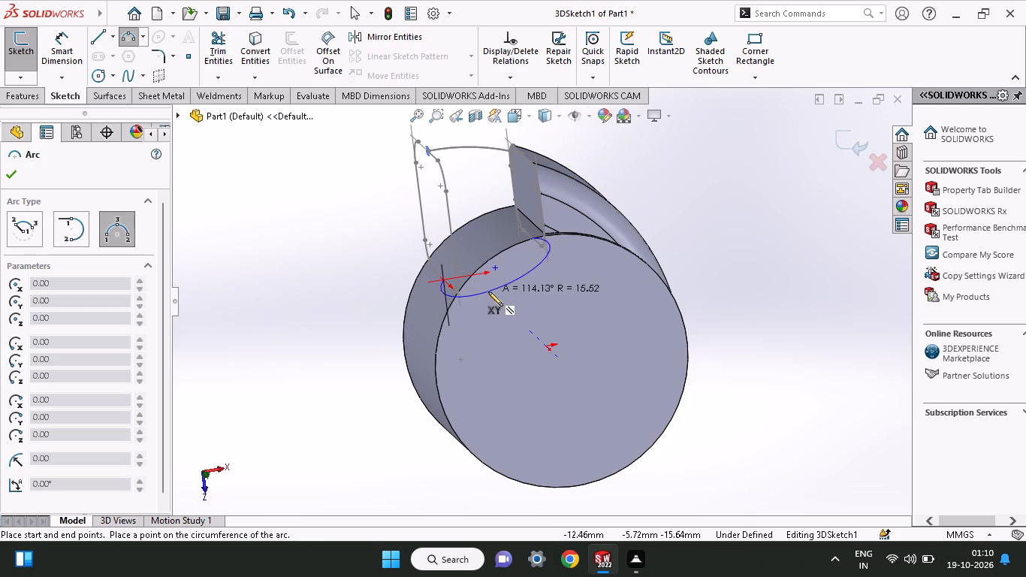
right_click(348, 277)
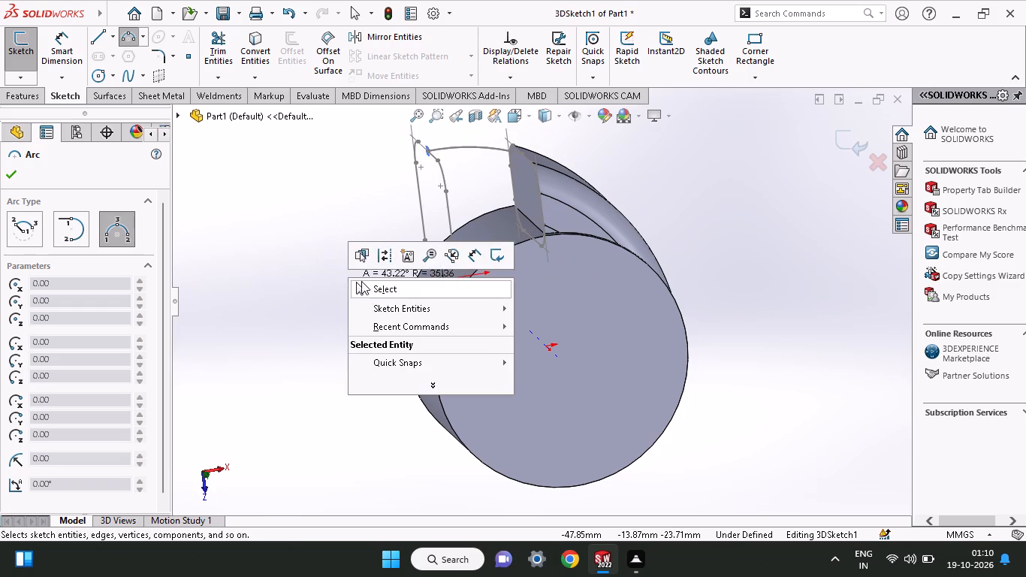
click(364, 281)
Examine both rounded profiles, the upper guide arc and the cylinder from several angles.
middle_drag(606, 346, 591, 327)
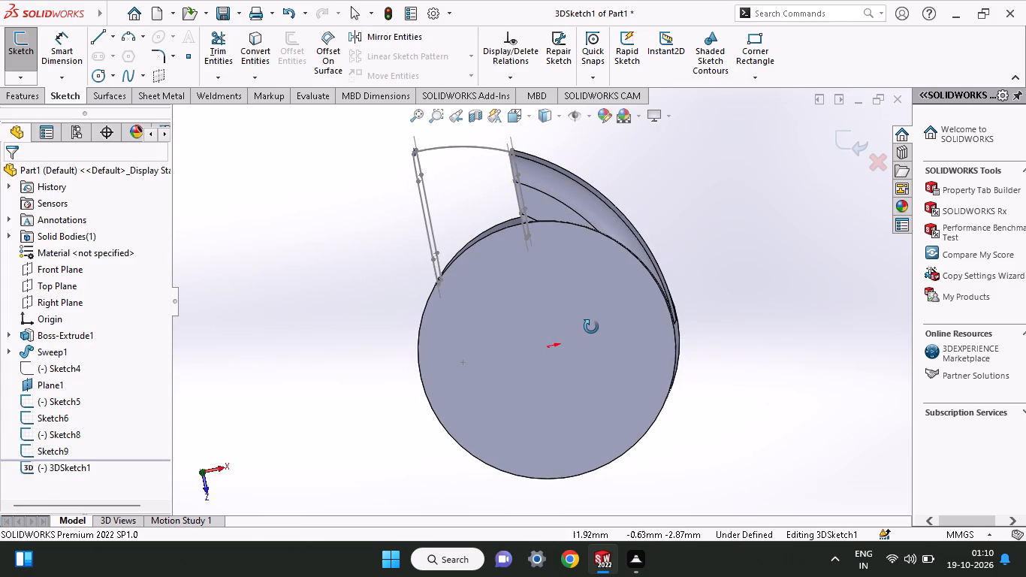
middle_drag(591, 327, 581, 327)
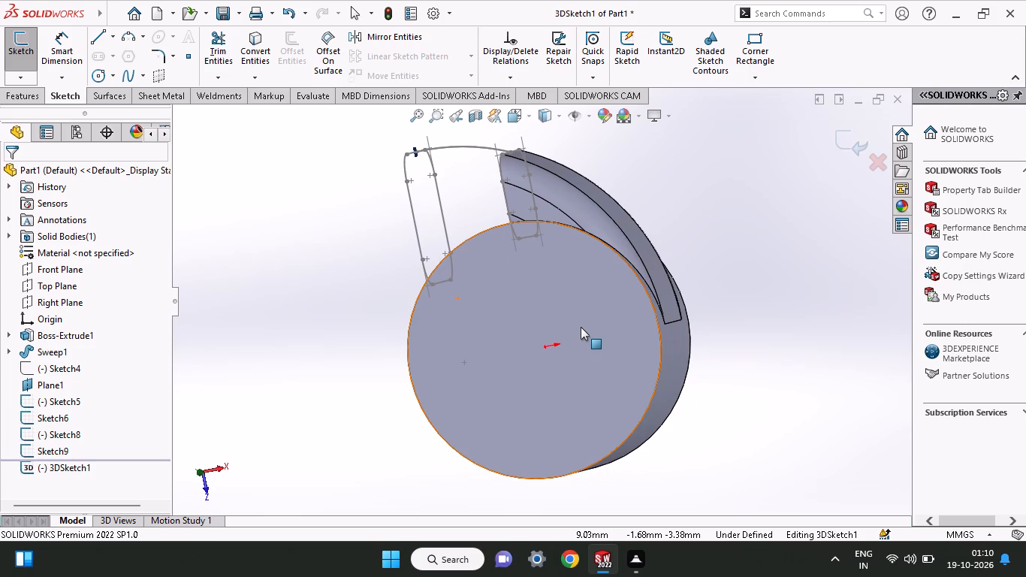
middle_drag(581, 327, 596, 334)
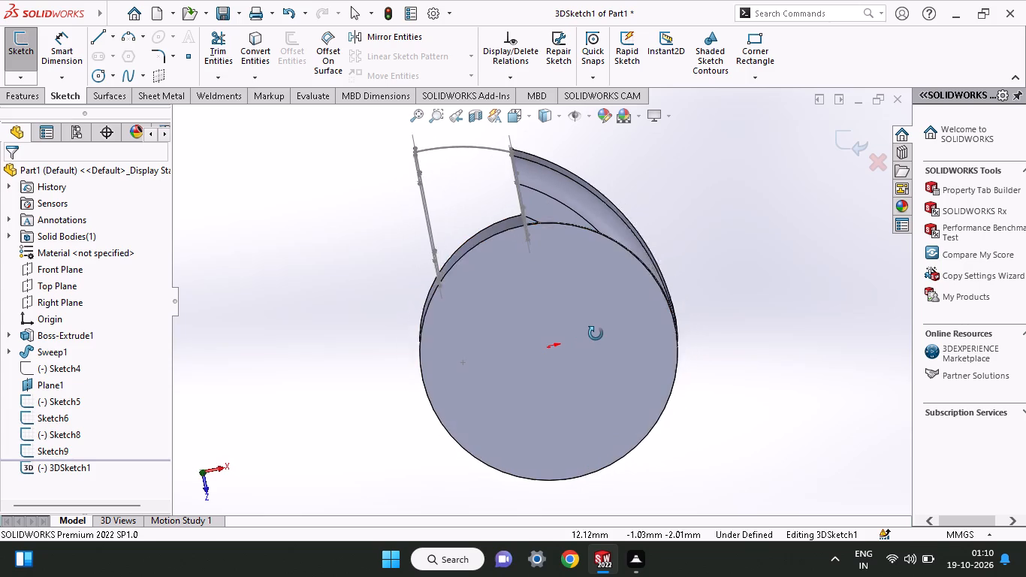
middle_drag(596, 334, 578, 328)
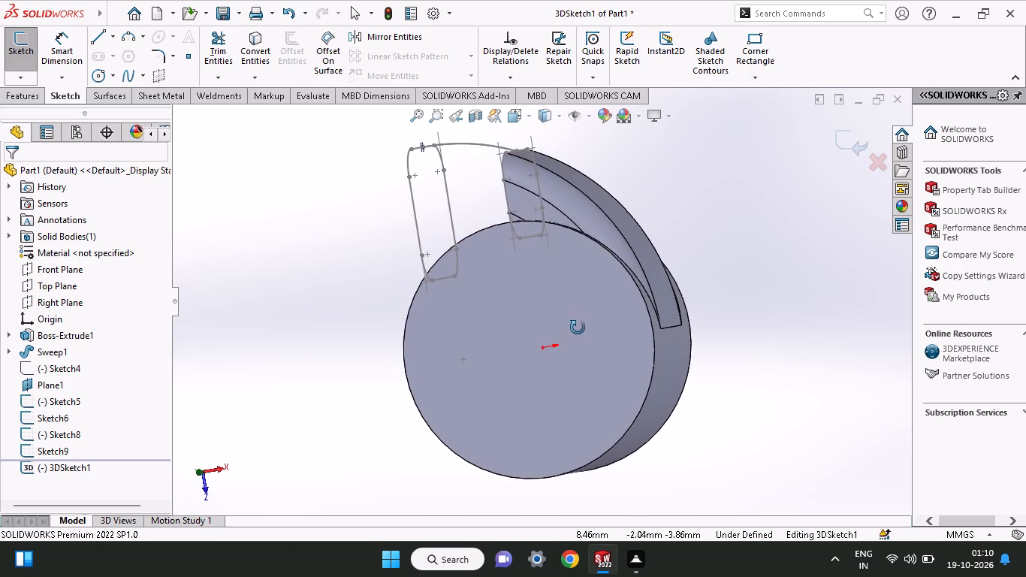
middle_drag(578, 328, 605, 342)
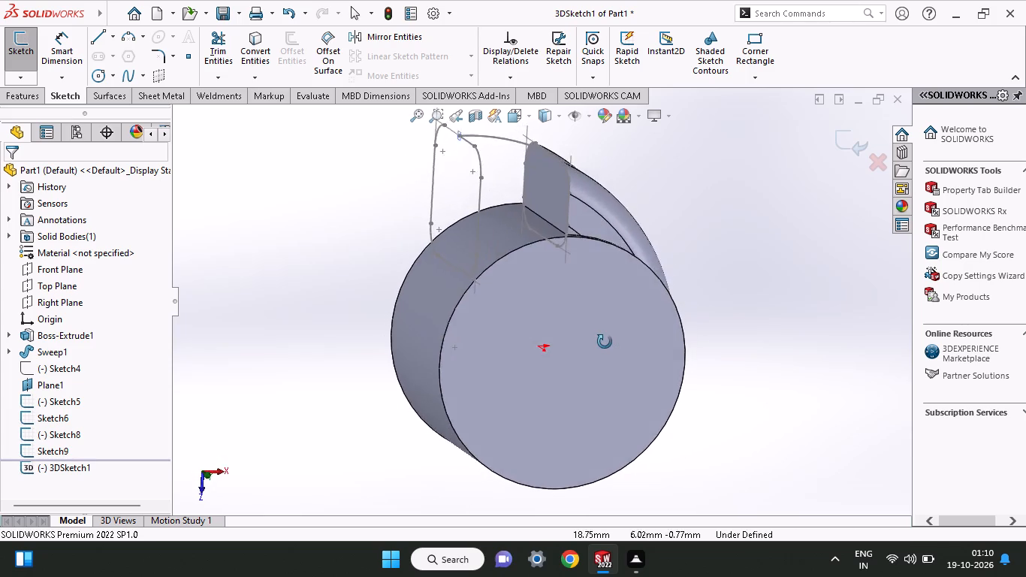
middle_drag(605, 342, 590, 325)
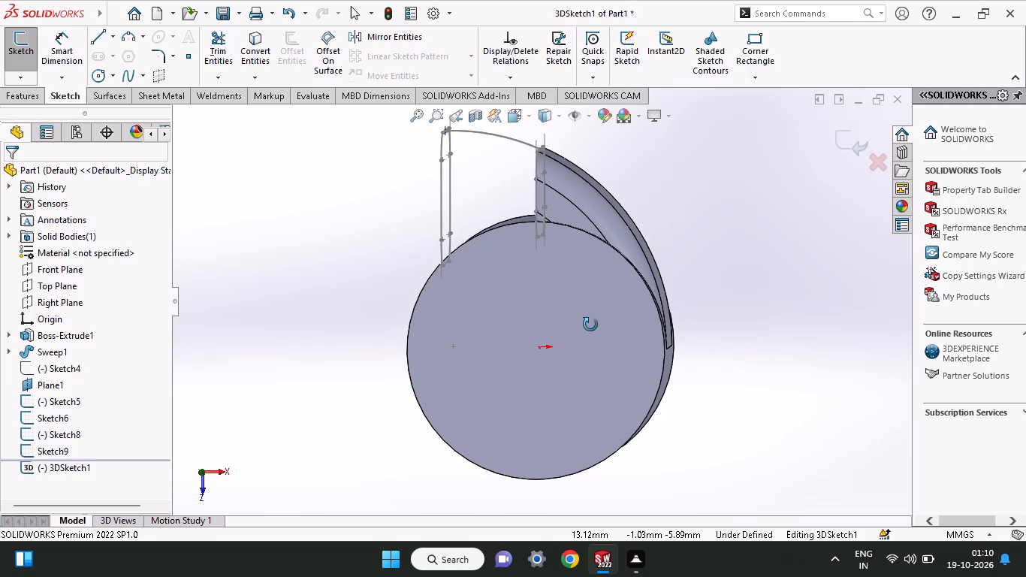
middle_drag(590, 325, 591, 325)
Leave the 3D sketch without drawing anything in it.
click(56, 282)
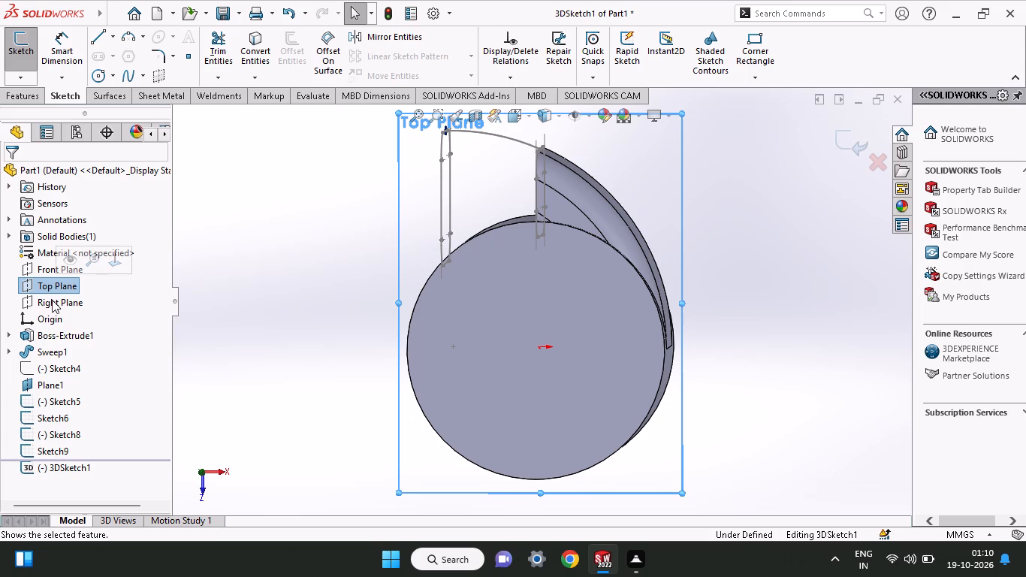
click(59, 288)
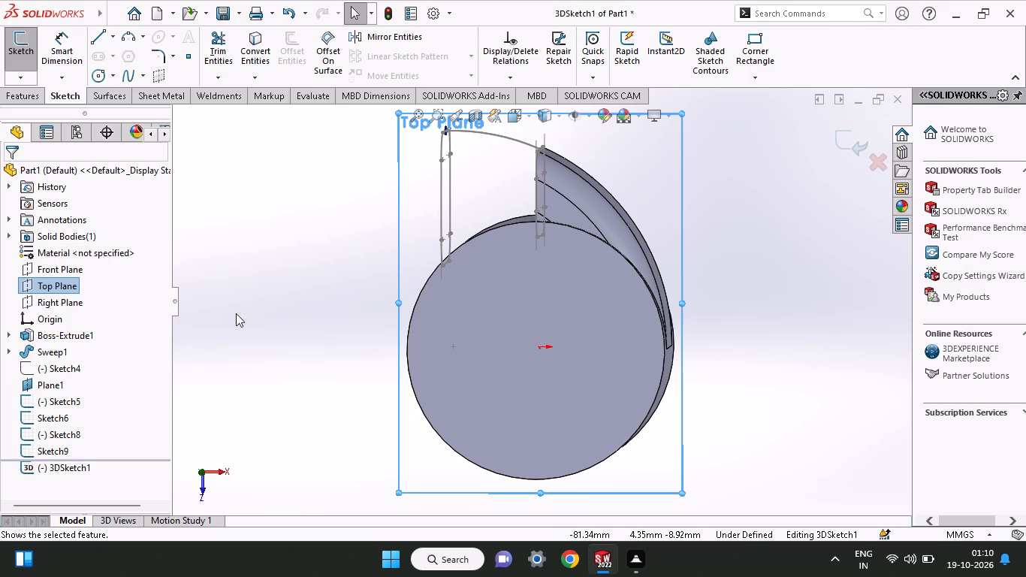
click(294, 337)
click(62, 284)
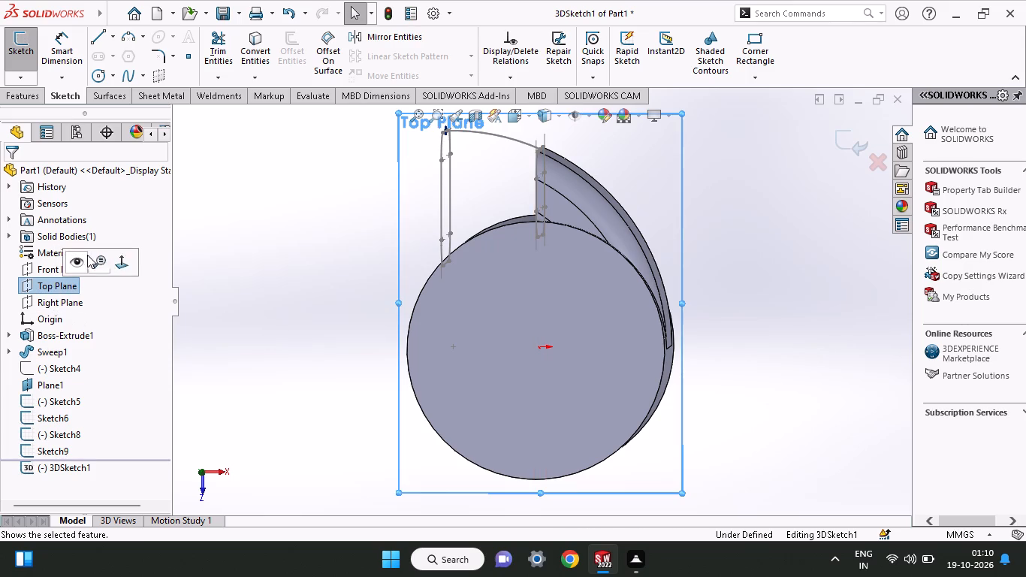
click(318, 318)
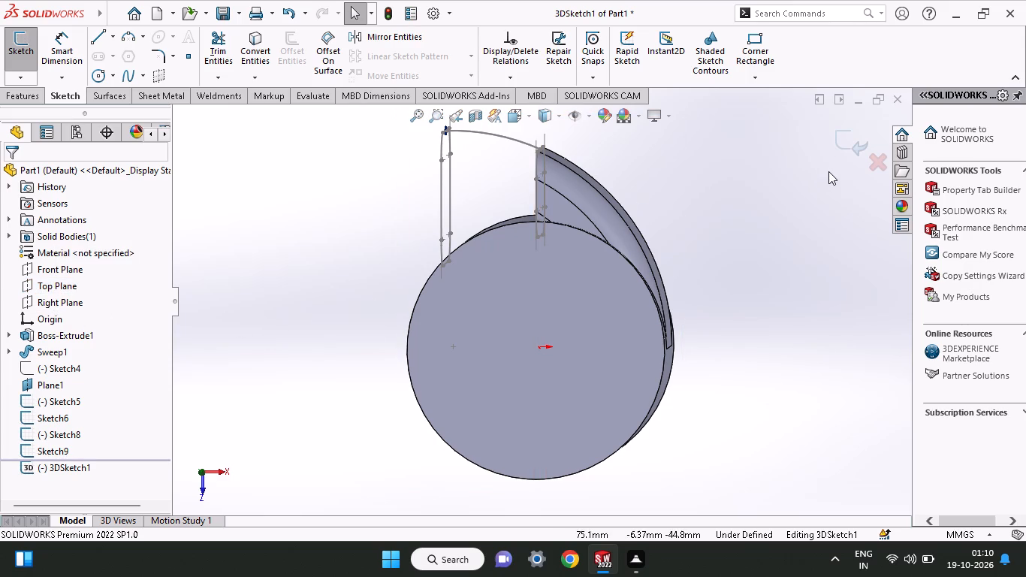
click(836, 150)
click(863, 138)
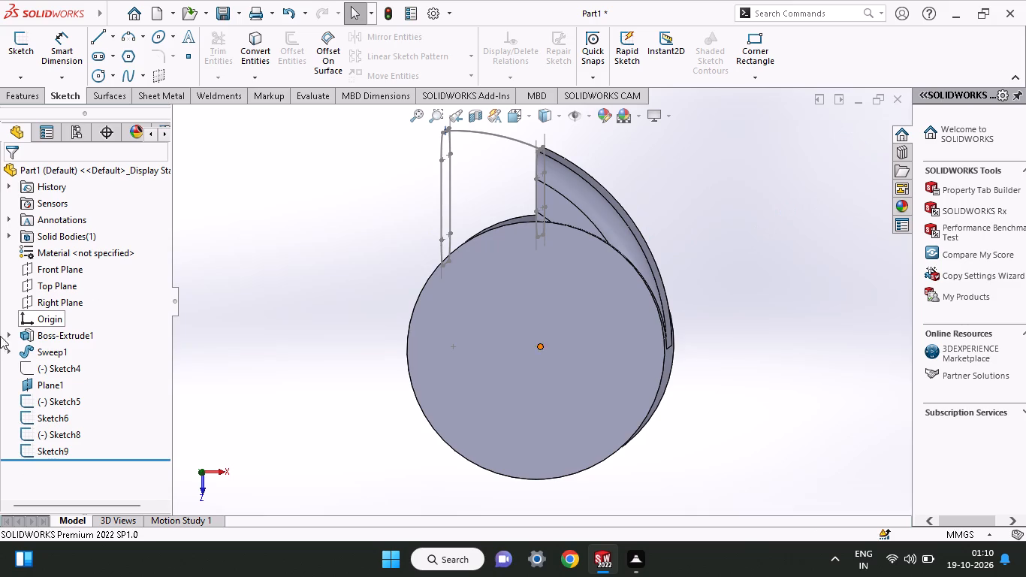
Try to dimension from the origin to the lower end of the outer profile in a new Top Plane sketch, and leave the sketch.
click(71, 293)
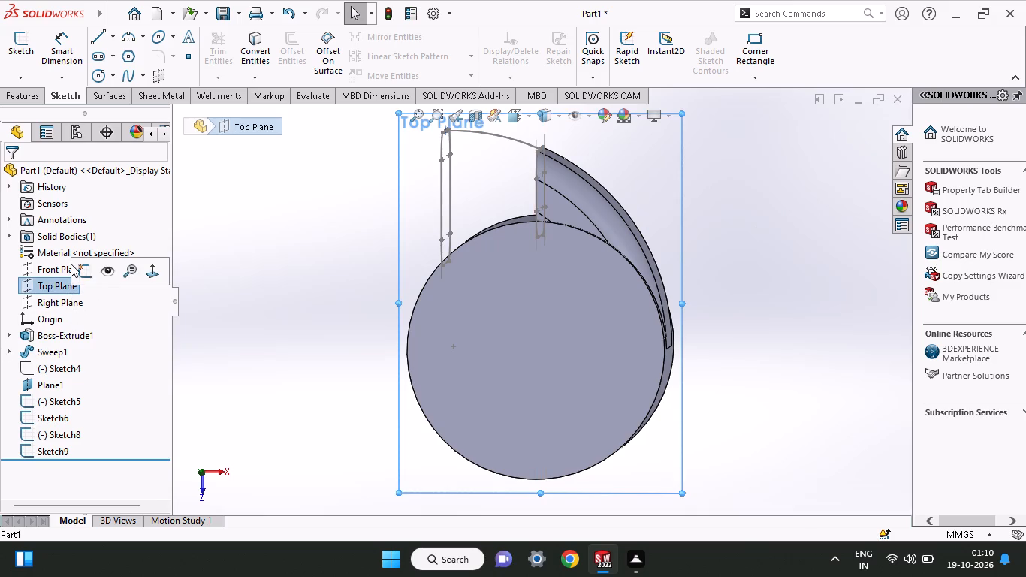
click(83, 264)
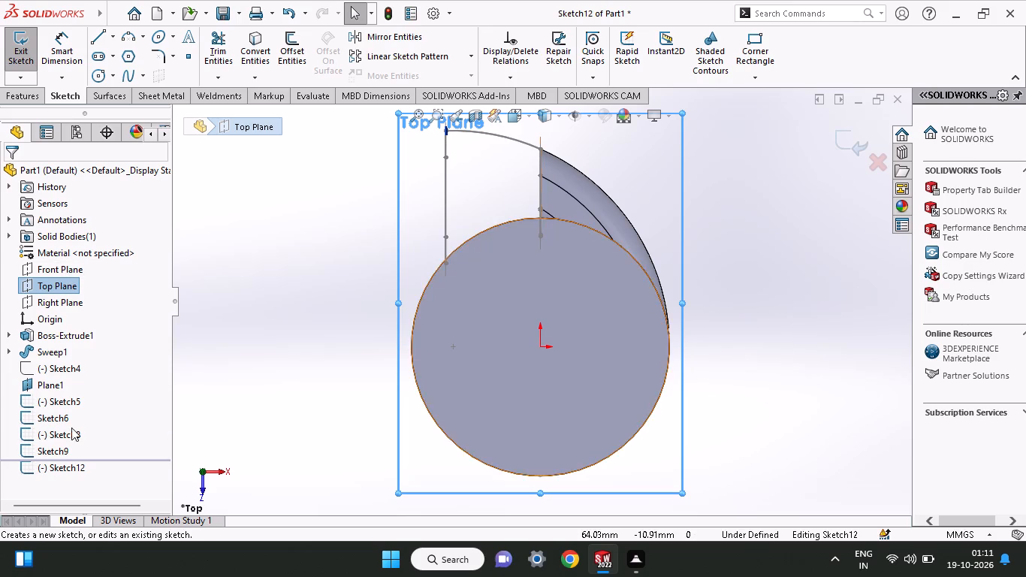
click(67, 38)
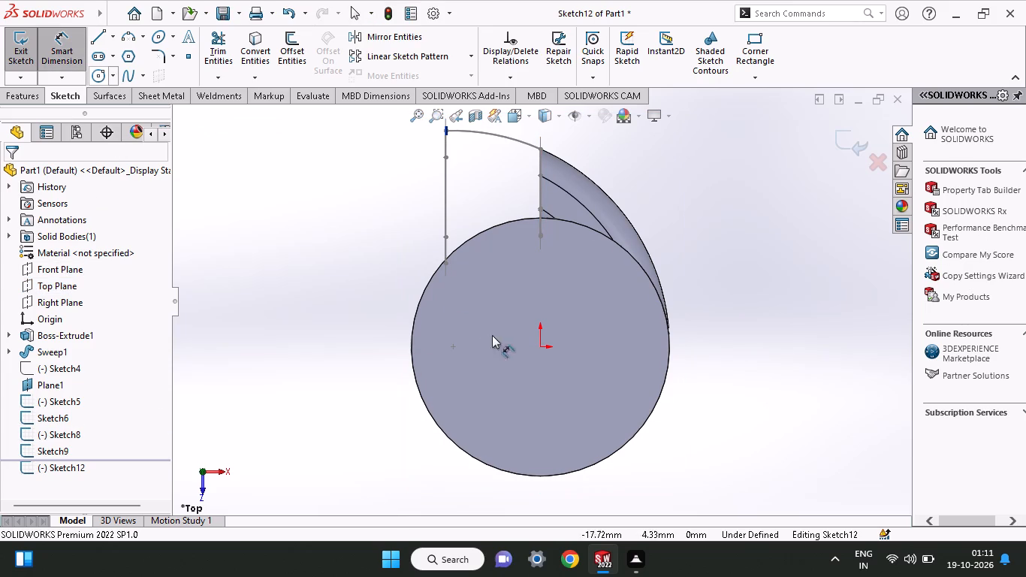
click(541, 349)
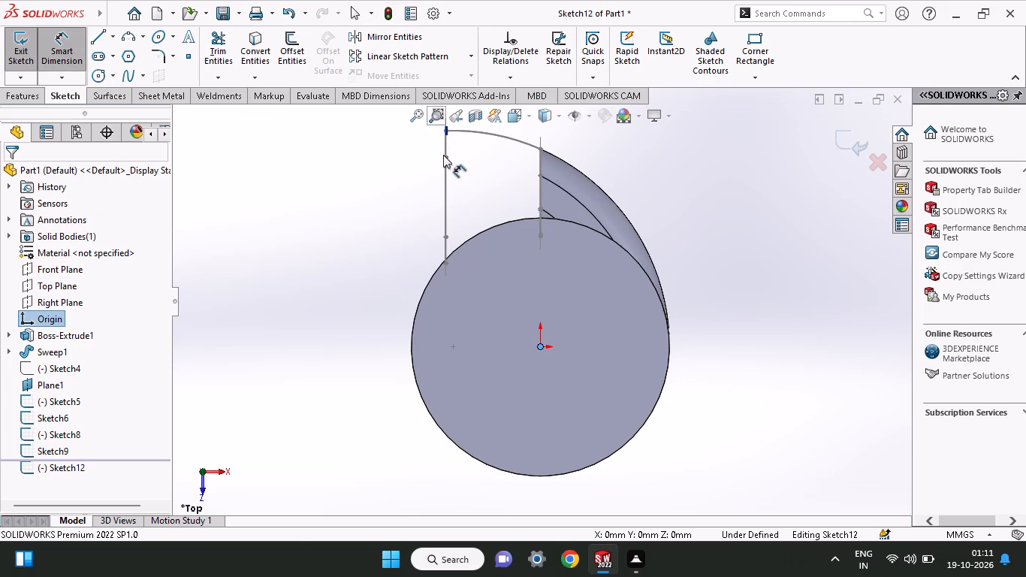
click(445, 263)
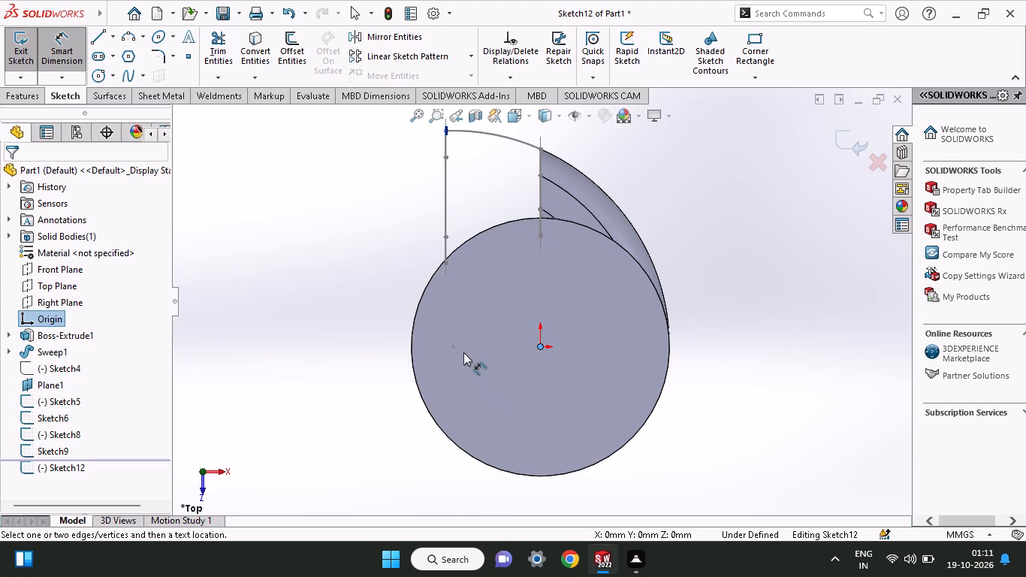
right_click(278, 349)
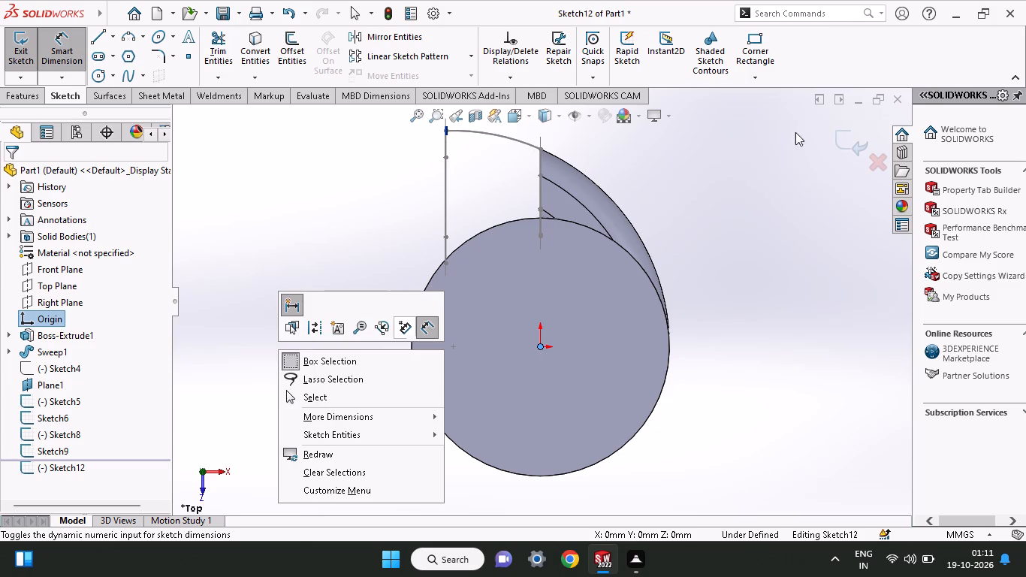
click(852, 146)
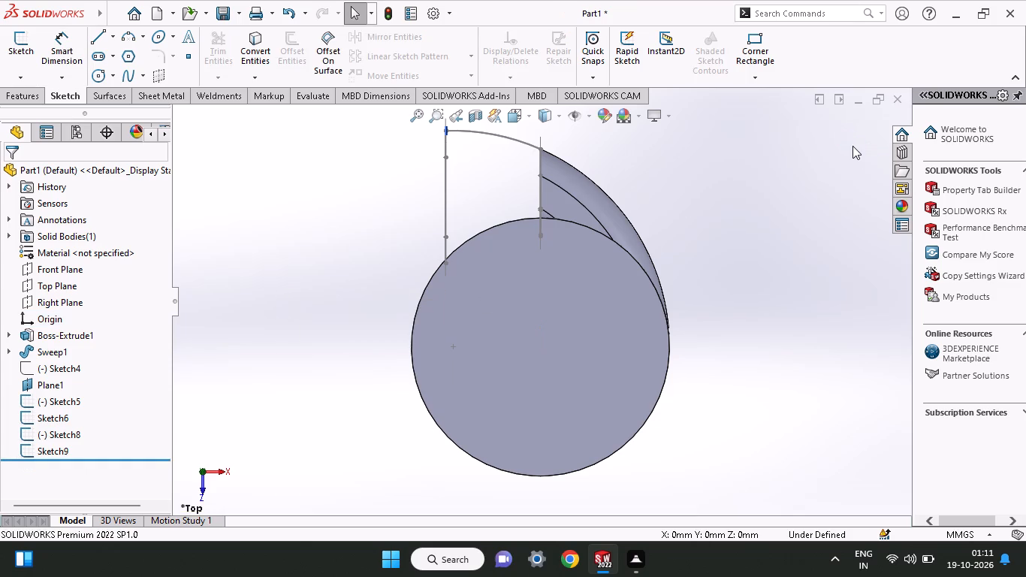
Edit the rounded profile's sketch on Plane1 and dimension the distance between its two long sides as 24 mm.
middle_drag(338, 366, 400, 373)
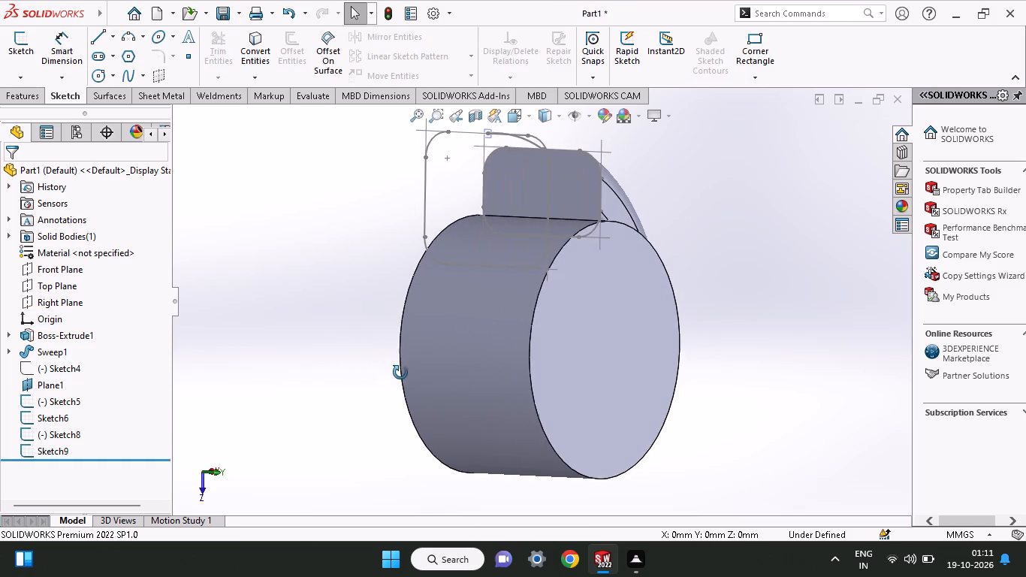
middle_drag(400, 373, 352, 383)
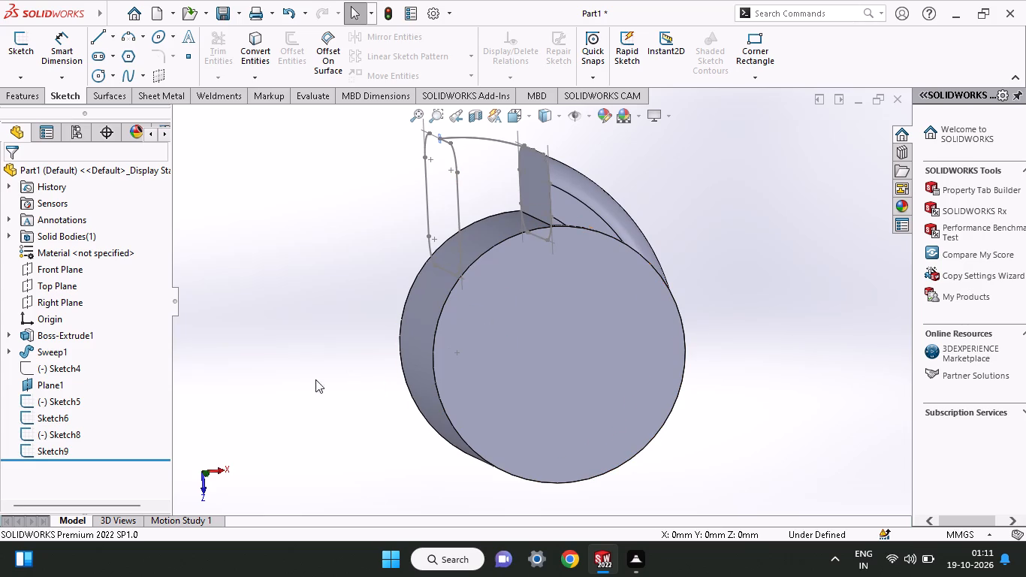
click(60, 413)
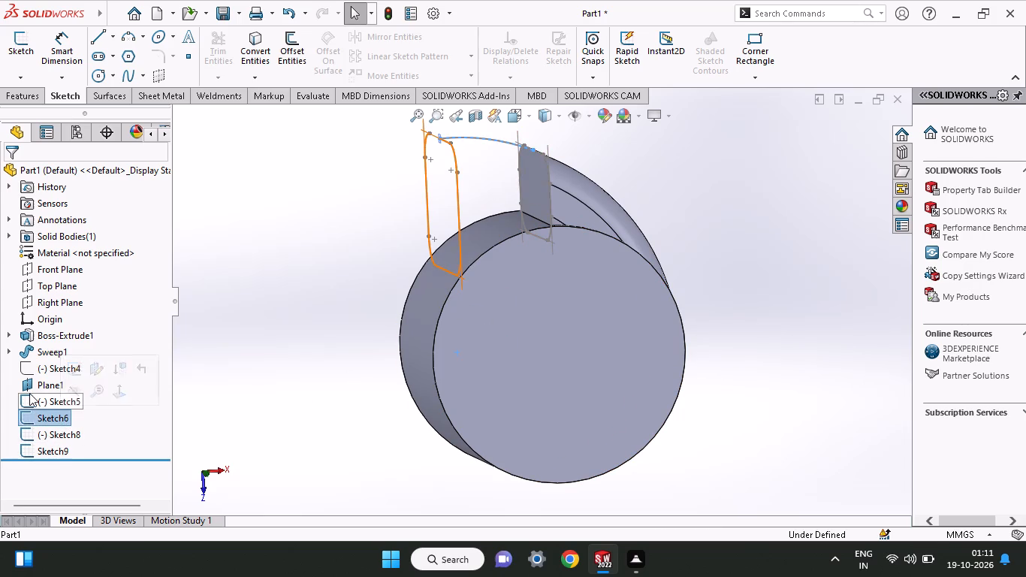
click(29, 393)
click(44, 355)
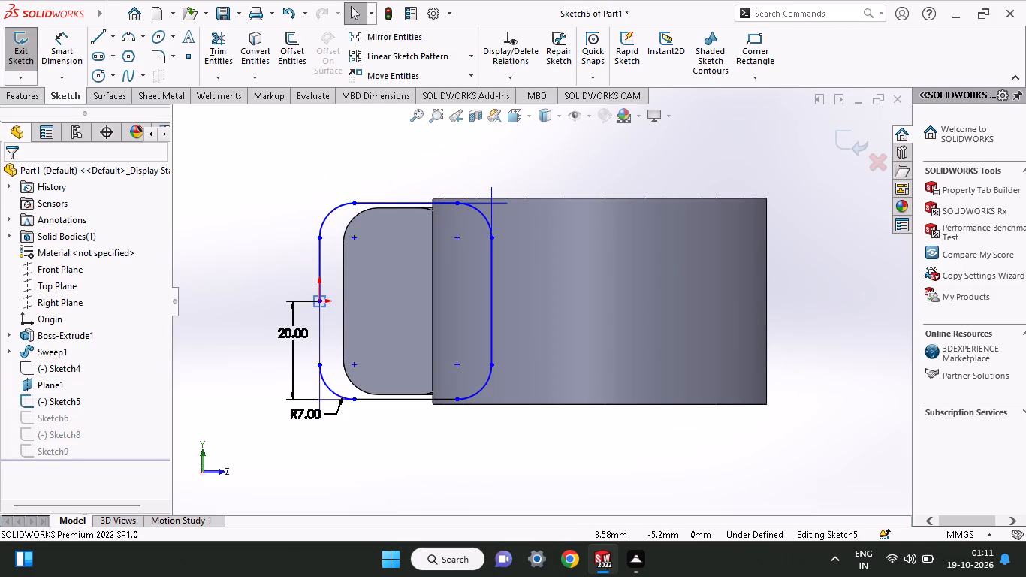
click(72, 47)
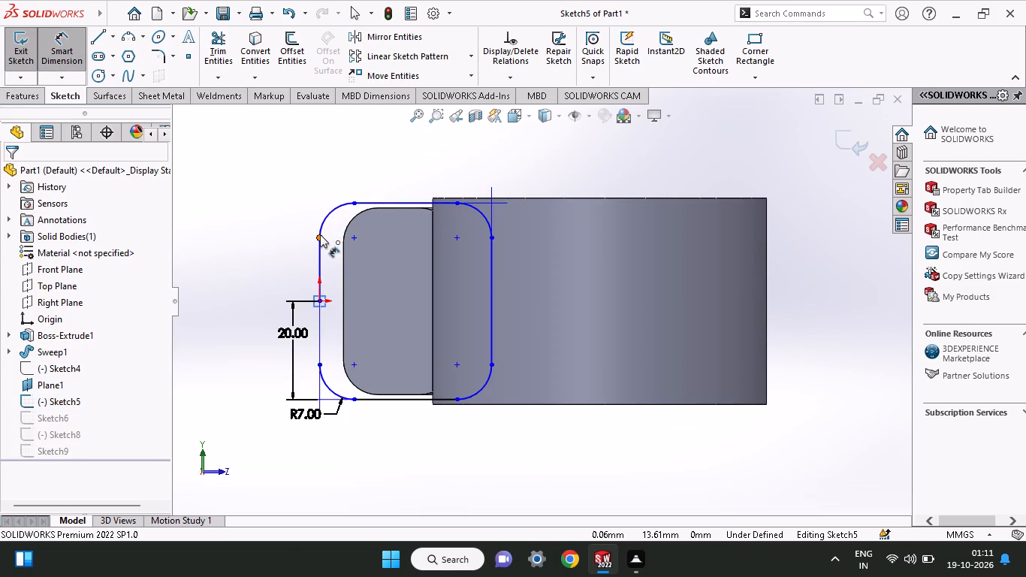
click(320, 234)
click(492, 238)
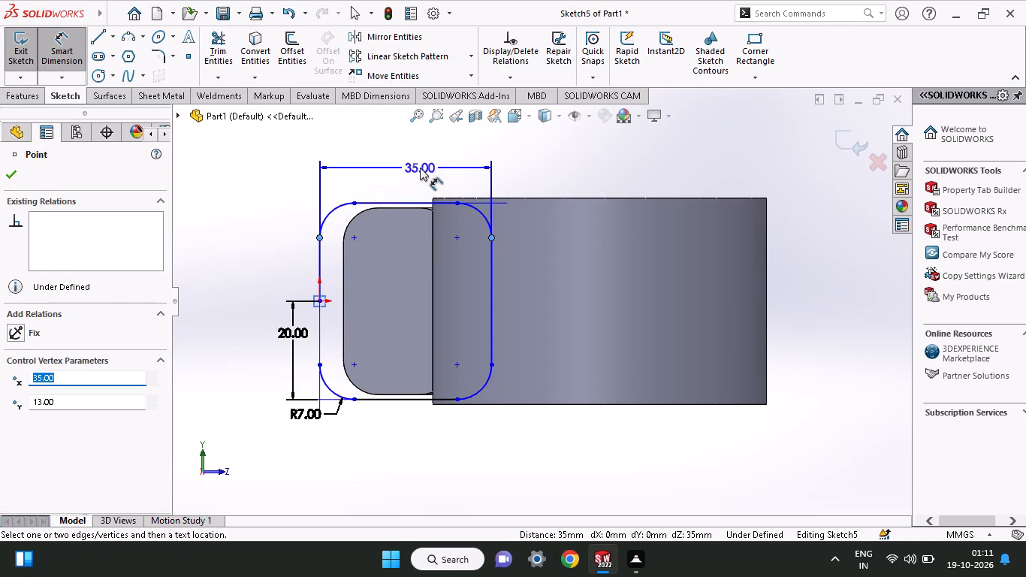
click(420, 168)
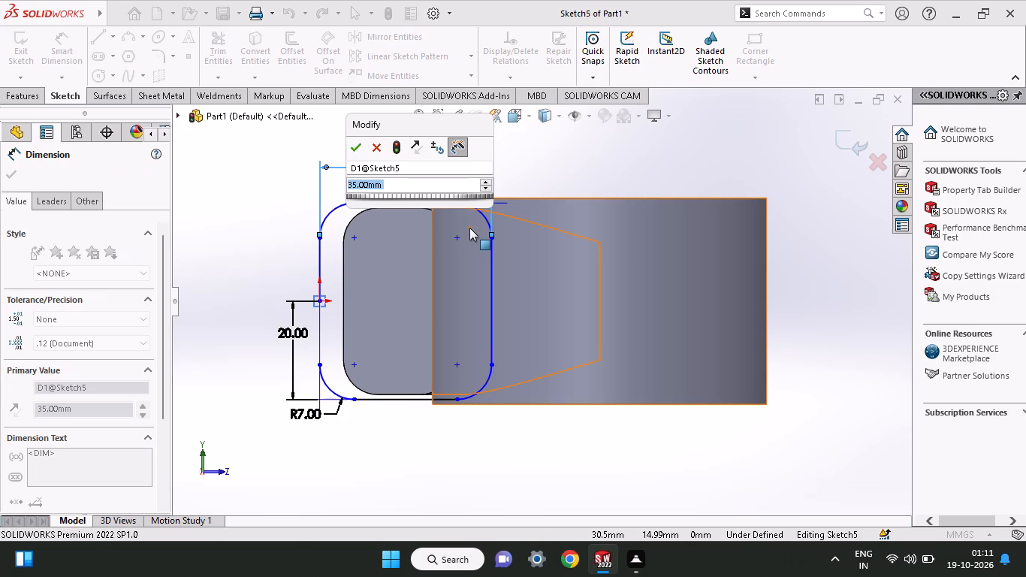
text(24)
key(Return)
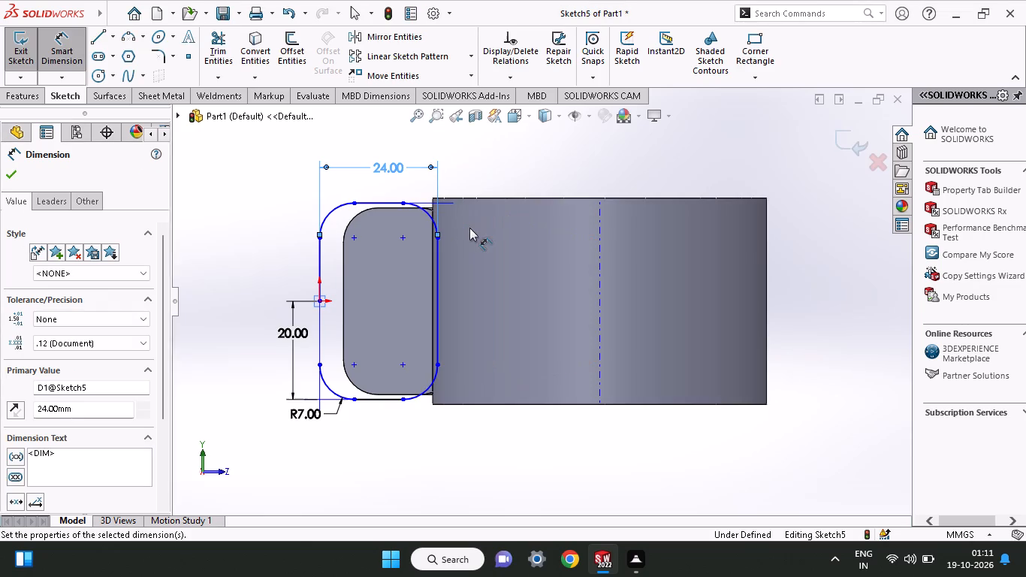
Dimension the same profile's overall length along the cylinder axis, between its two short sides, as 40 mm.
middle_drag(521, 214, 566, 440)
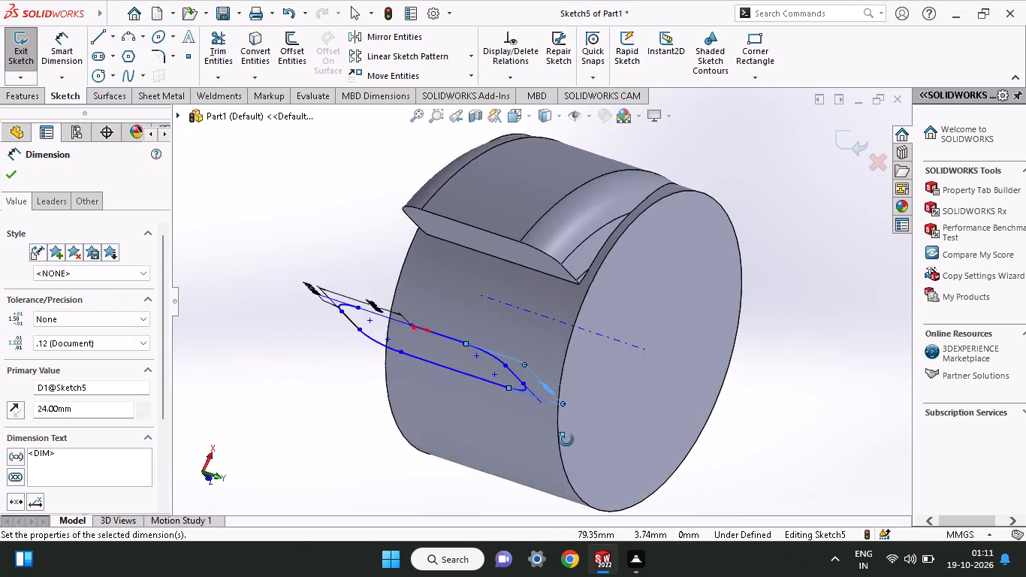
middle_drag(566, 440, 526, 412)
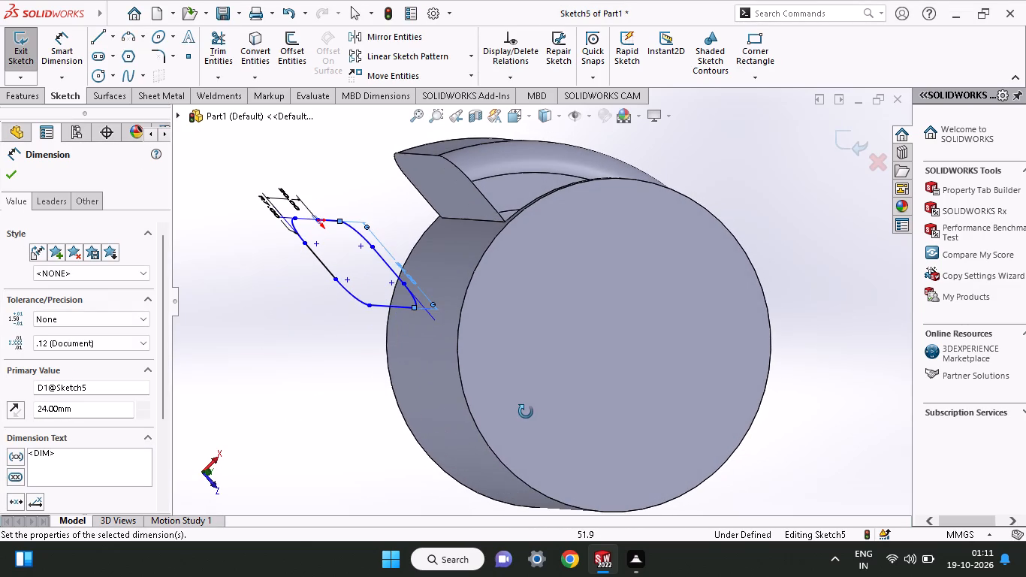
middle_drag(526, 412, 584, 376)
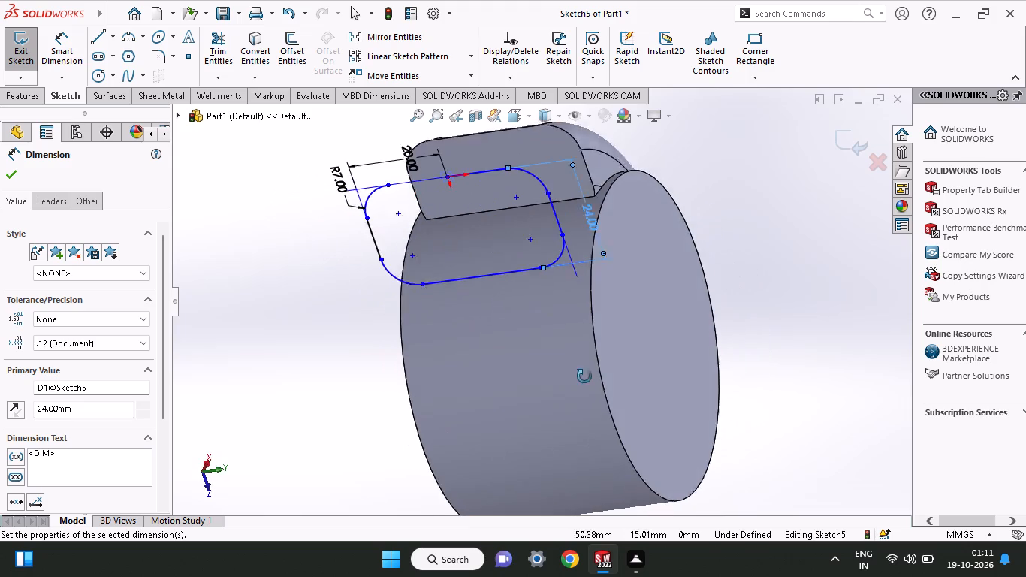
middle_drag(584, 376, 588, 370)
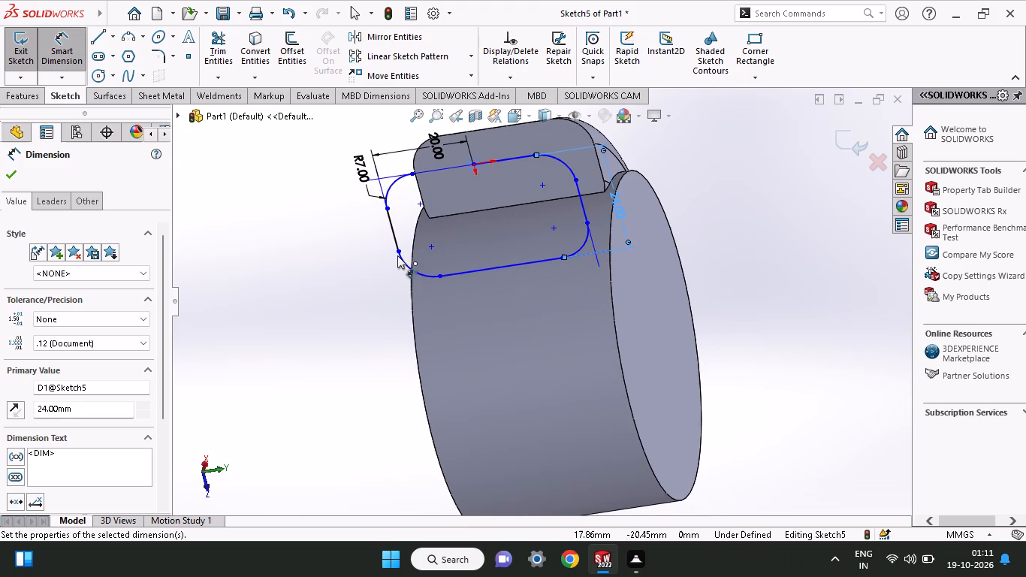
click(397, 255)
click(588, 223)
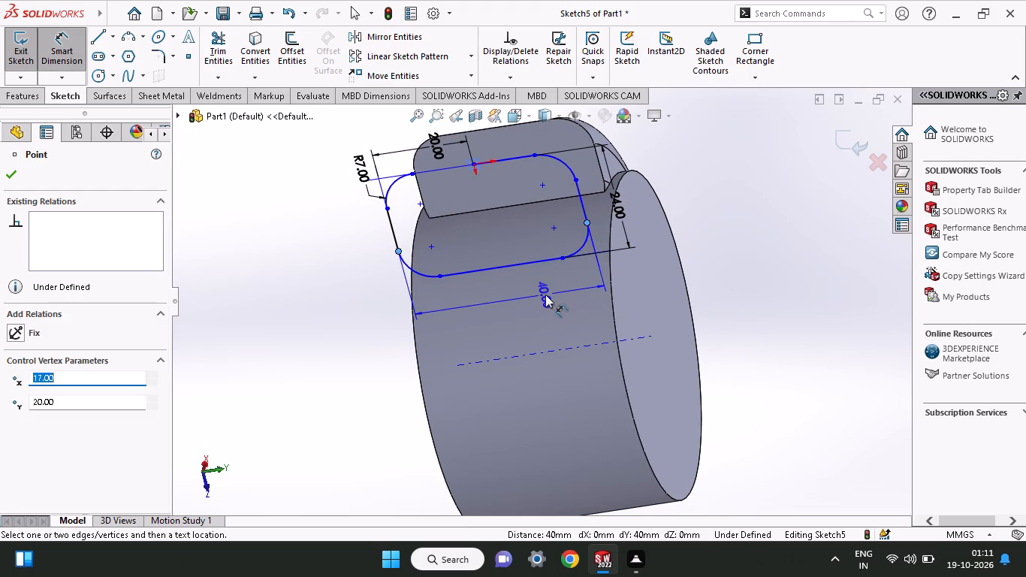
click(545, 295)
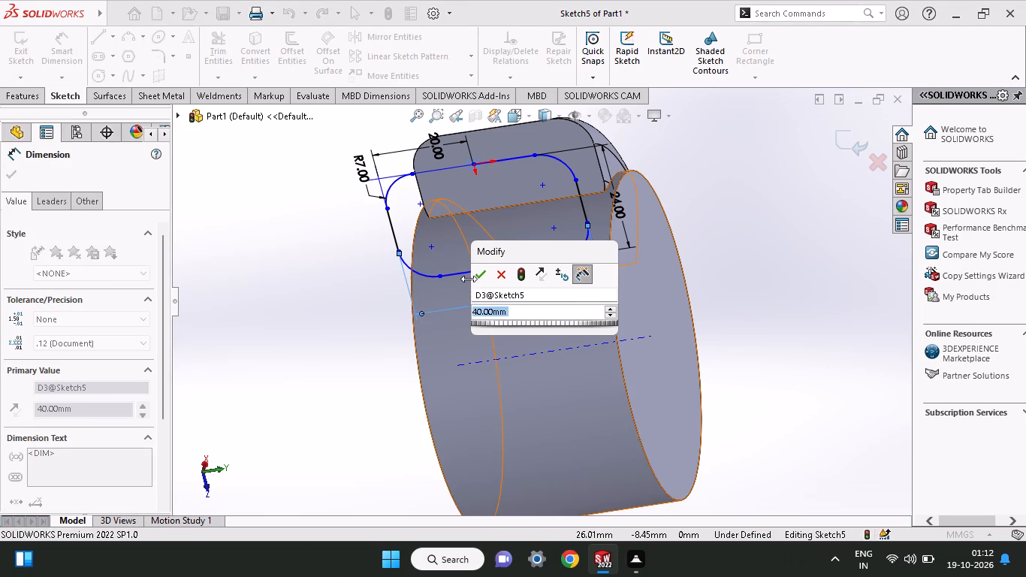
click(478, 276)
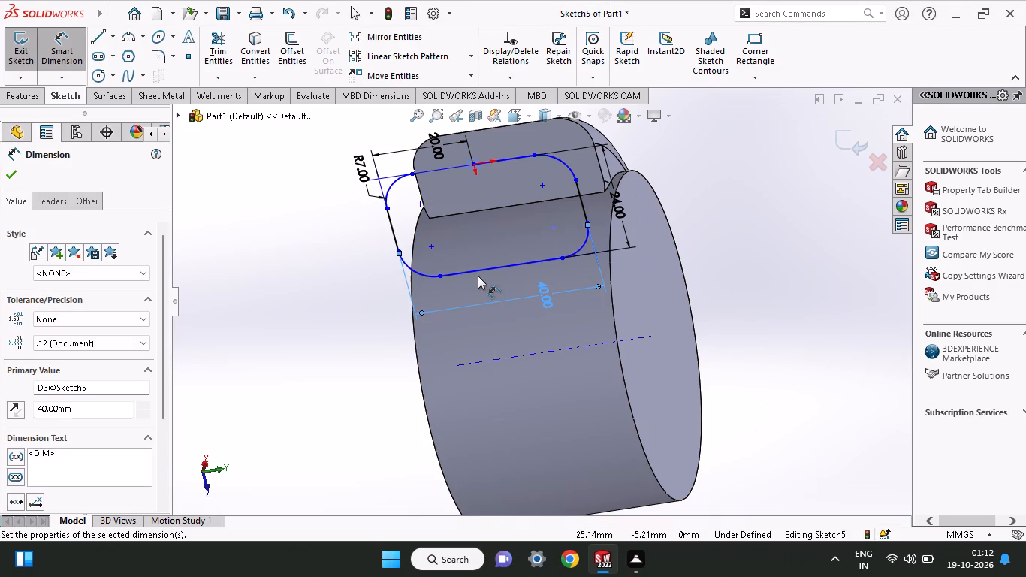
middle_drag(797, 277, 781, 298)
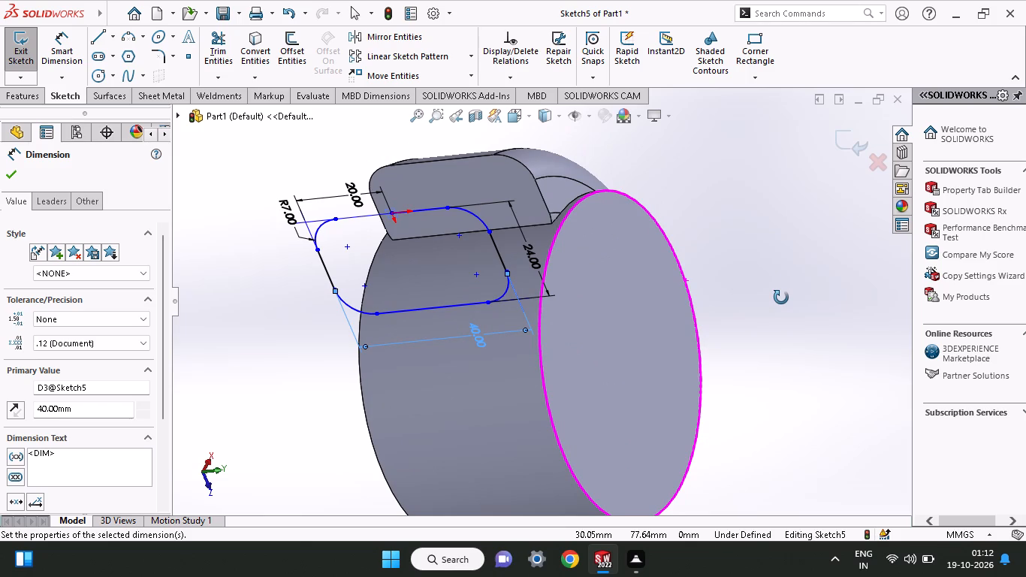
middle_drag(781, 298, 775, 326)
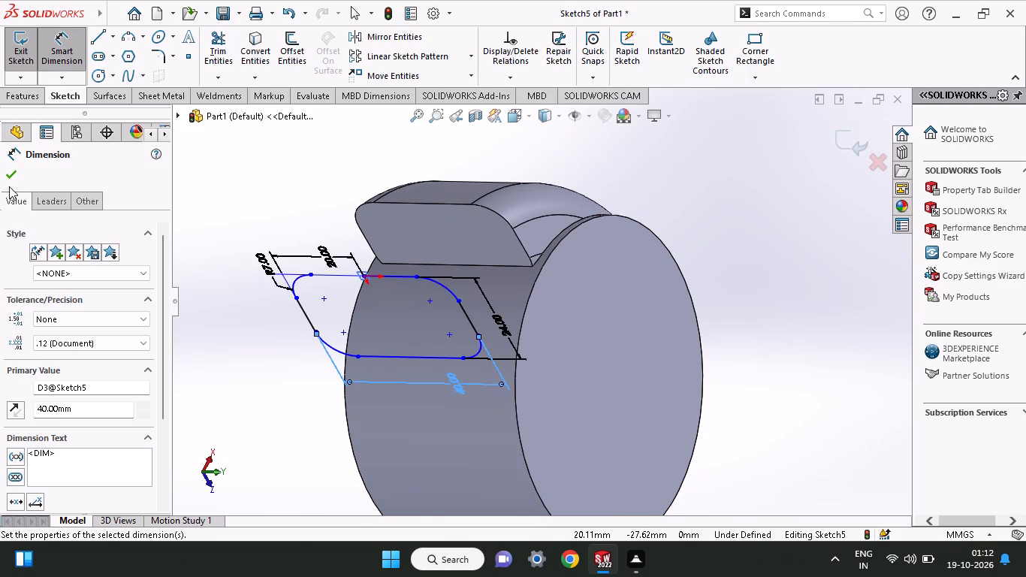
click(8, 181)
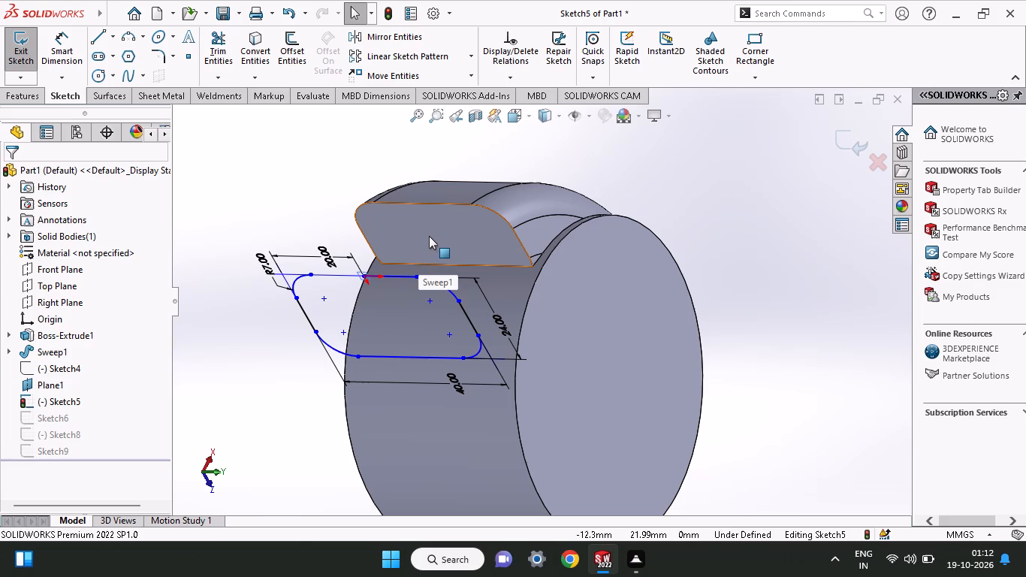
Leave the Plane1 profile sketch and start a new sketch on the flat end face of the swept boss.
click(429, 236)
click(620, 174)
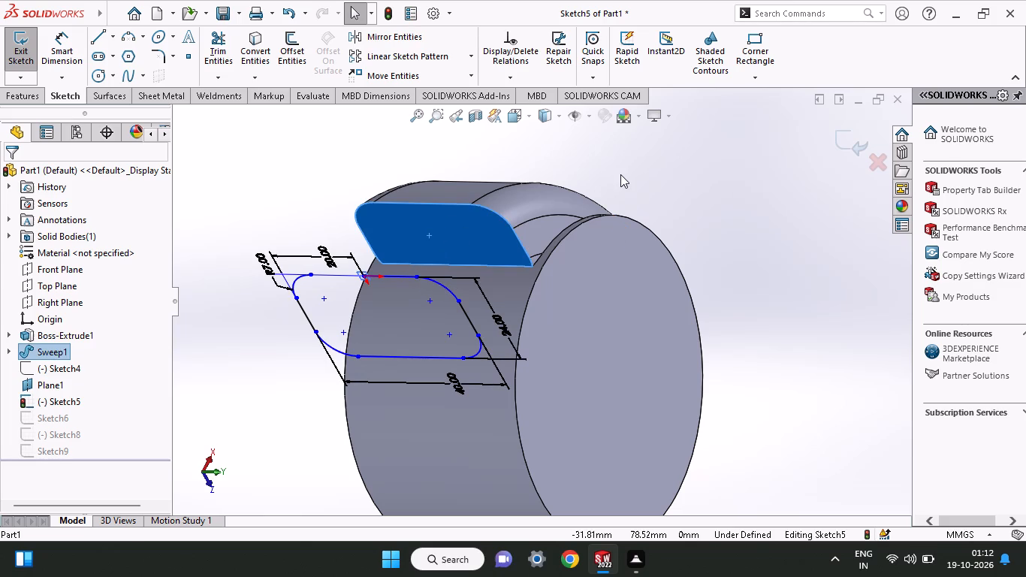
click(446, 228)
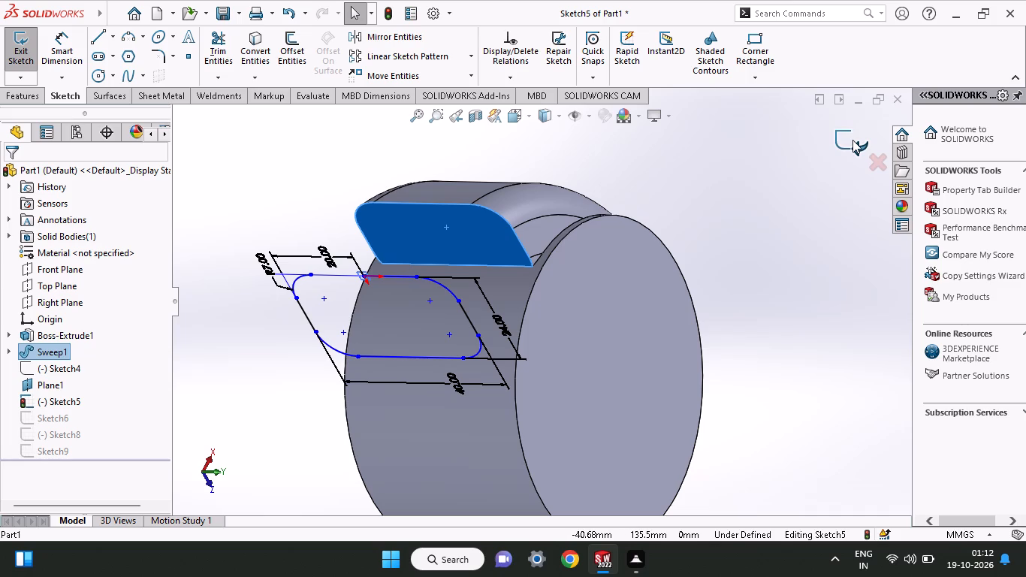
click(852, 140)
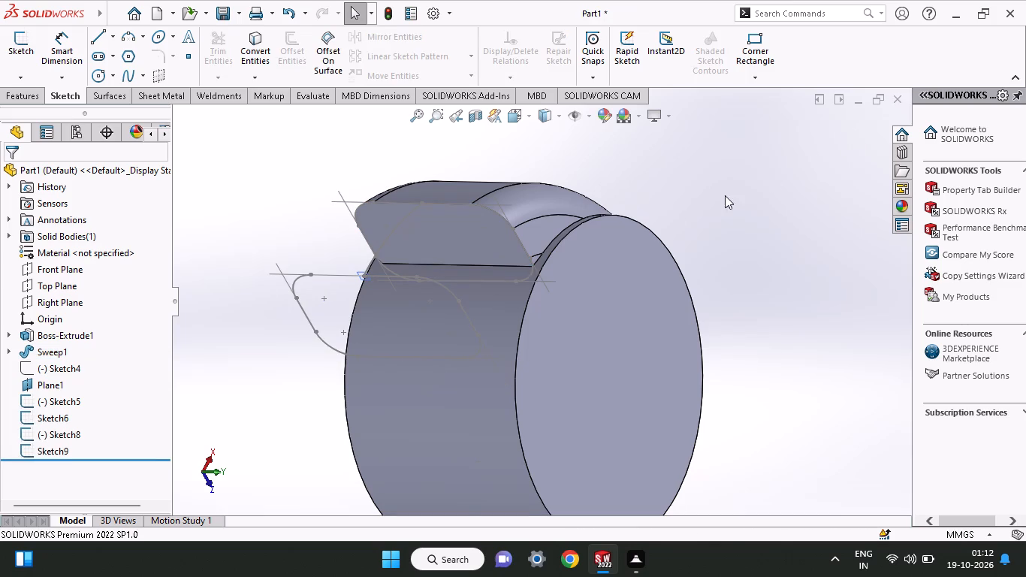
click(437, 234)
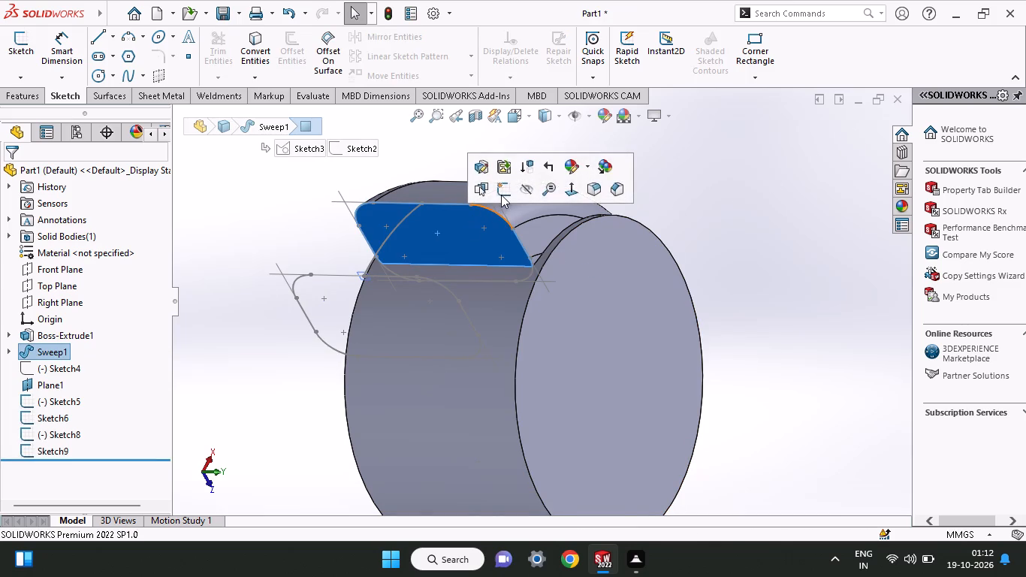
click(501, 195)
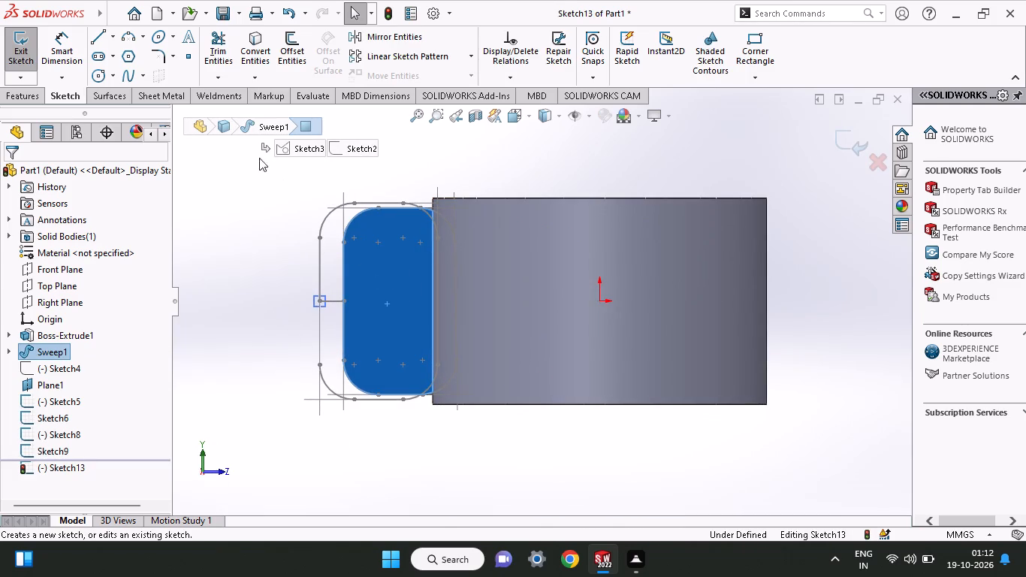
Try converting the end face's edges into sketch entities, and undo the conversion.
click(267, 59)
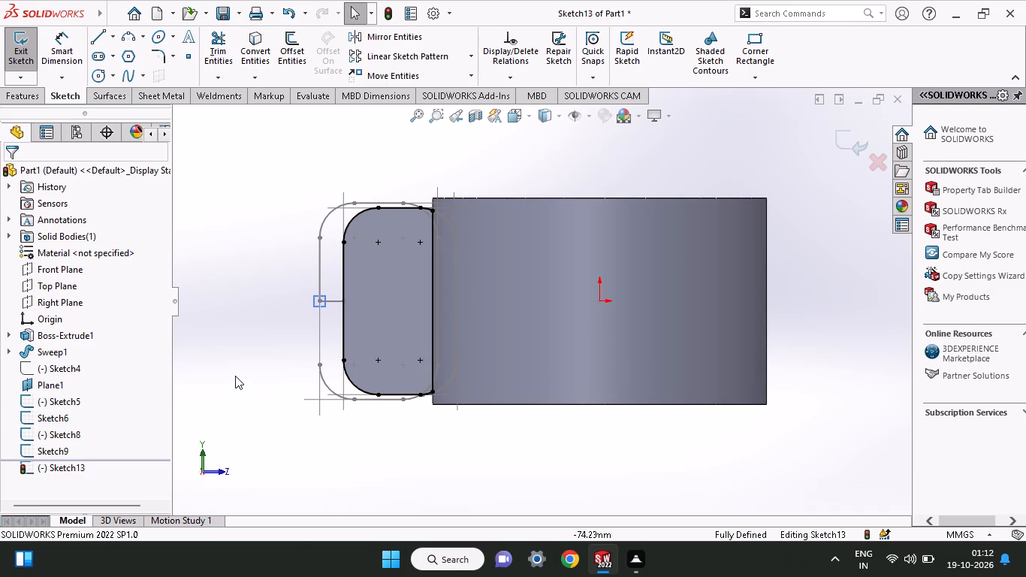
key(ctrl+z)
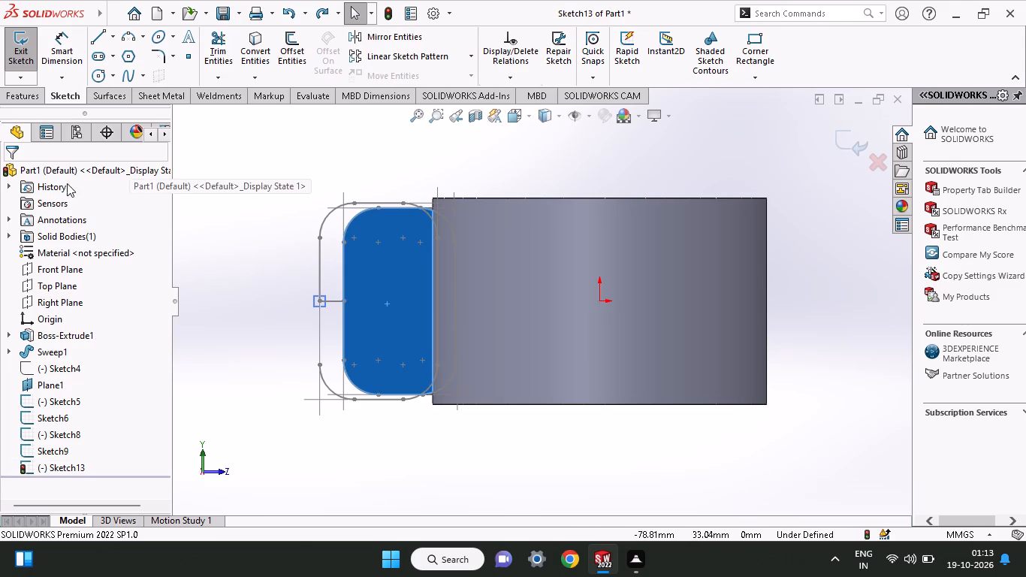
Sketch vertical lines along the face's outer straight edge, reaching about 28 mm above and 25 mm below its midpoint.
click(100, 33)
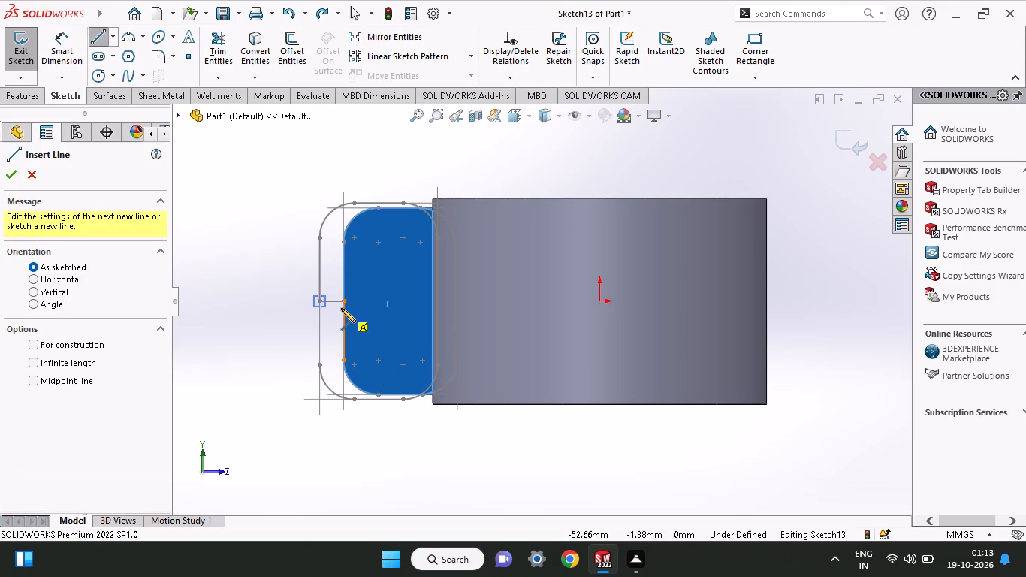
click(342, 305)
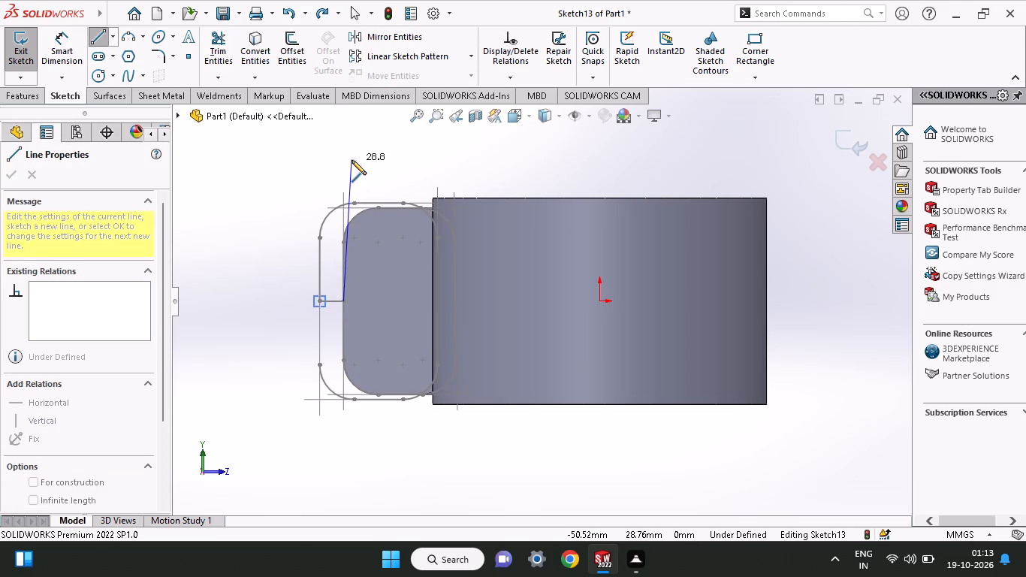
click(342, 162)
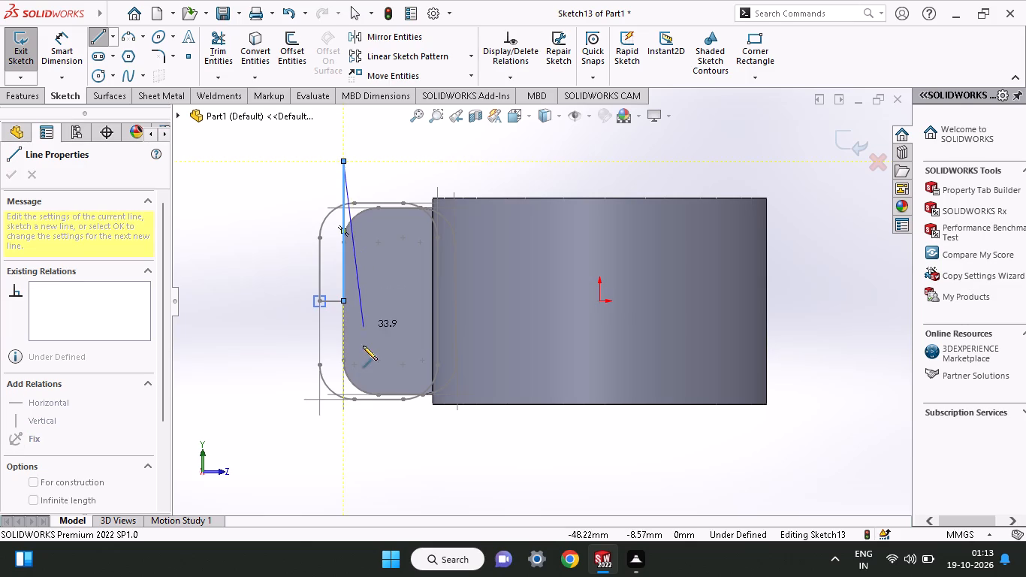
click(340, 426)
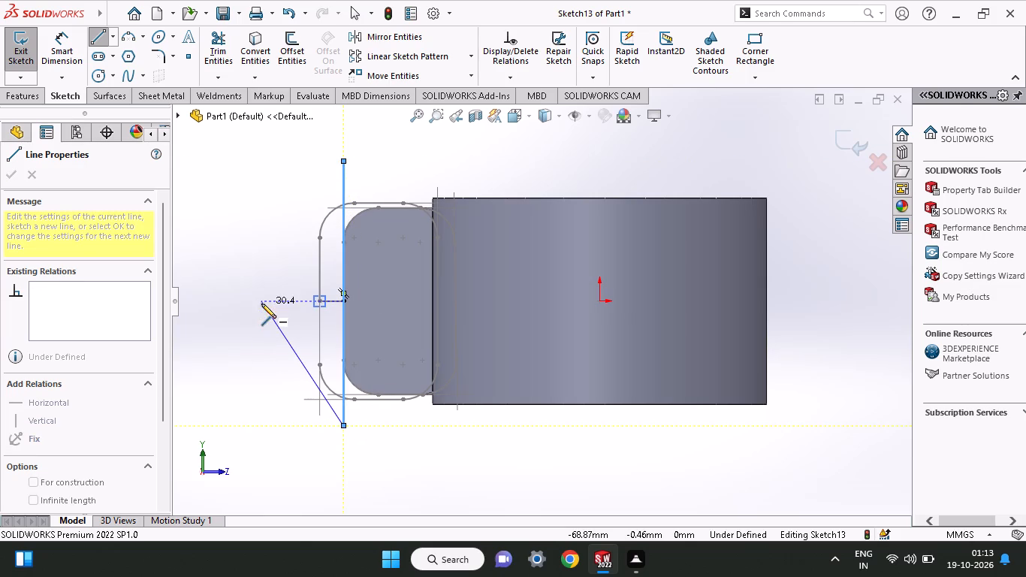
right_click(261, 304)
click(281, 315)
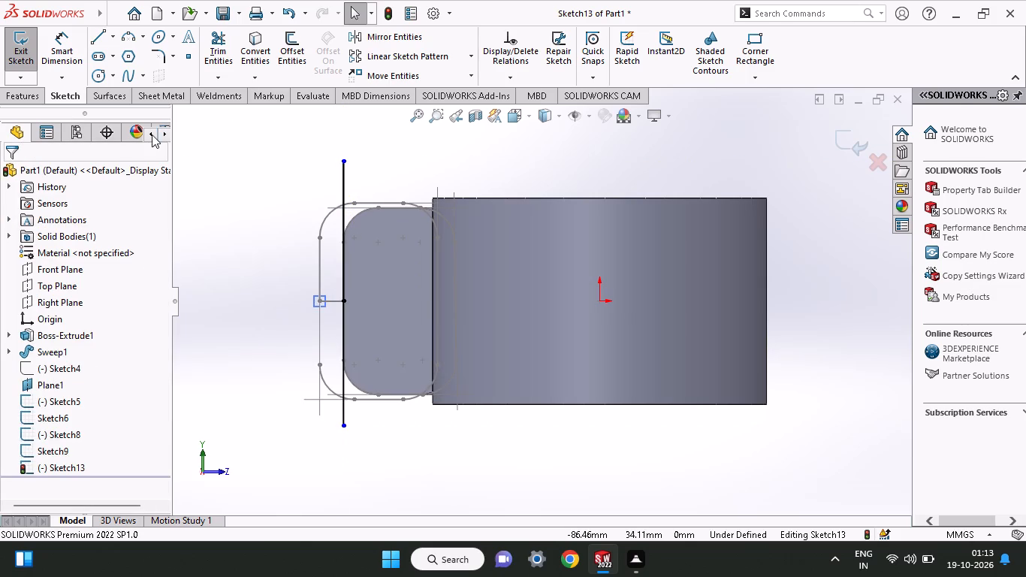
Dimension the upper and lower ends of the vertical line at 19 mm each from the edge's midpoint.
click(57, 37)
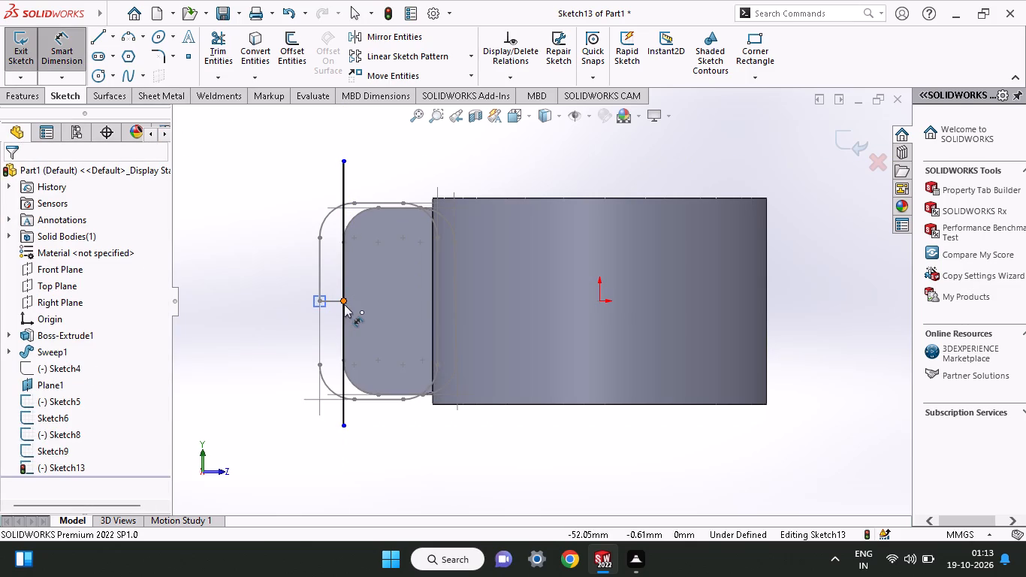
click(344, 304)
click(344, 162)
click(282, 193)
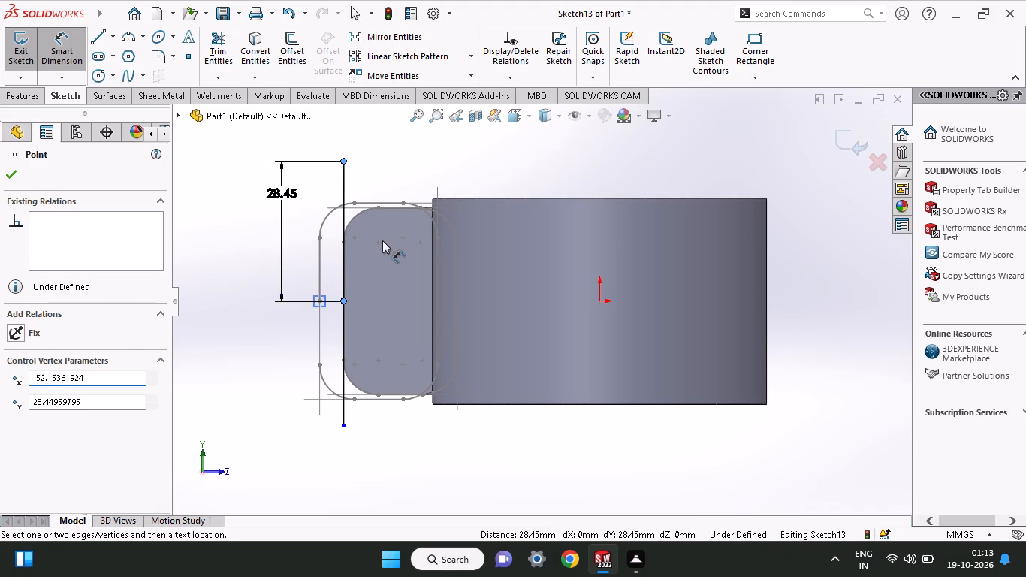
key(2)
key(BackSpace)
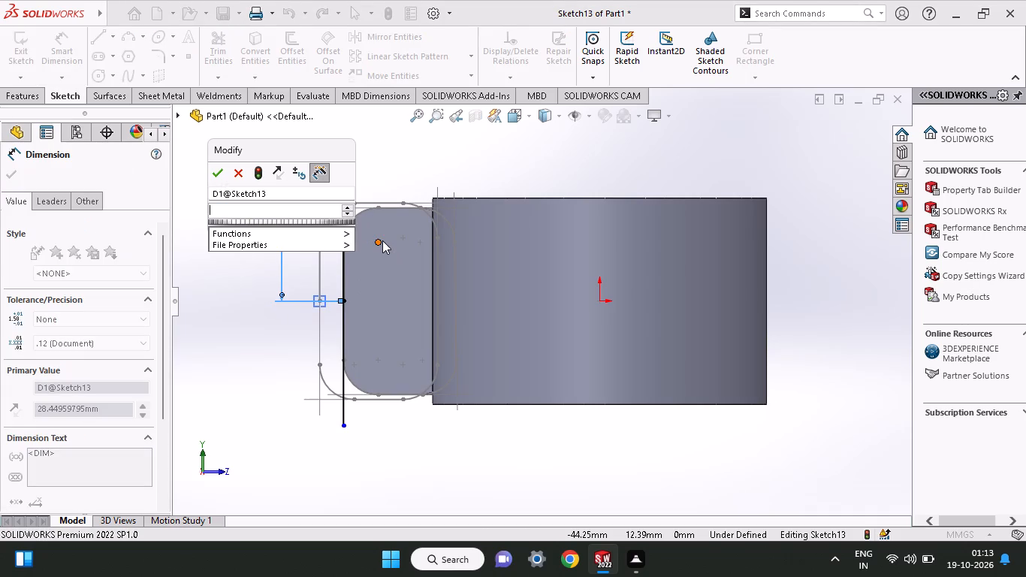
text(19)
key(Return)
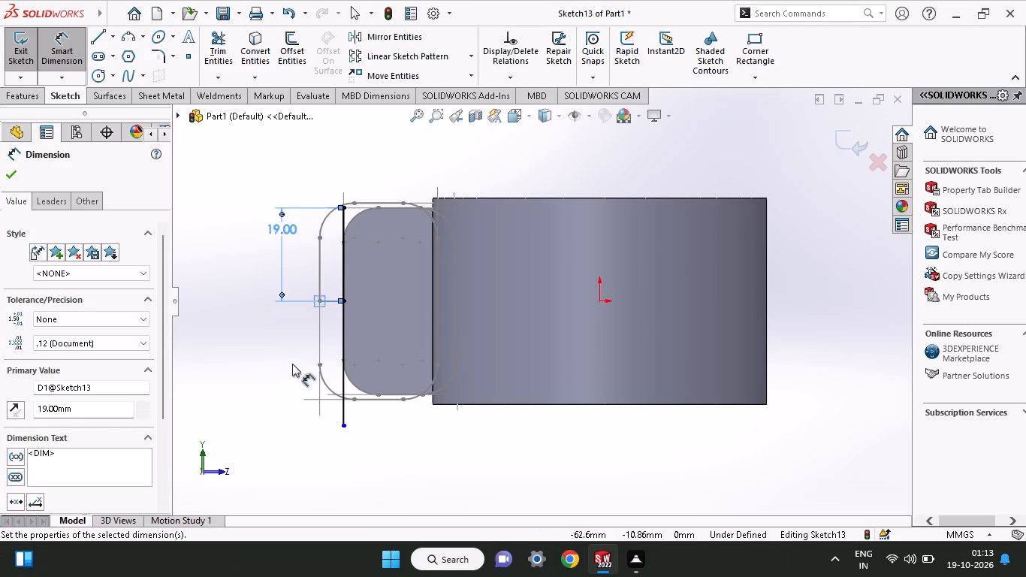
click(342, 428)
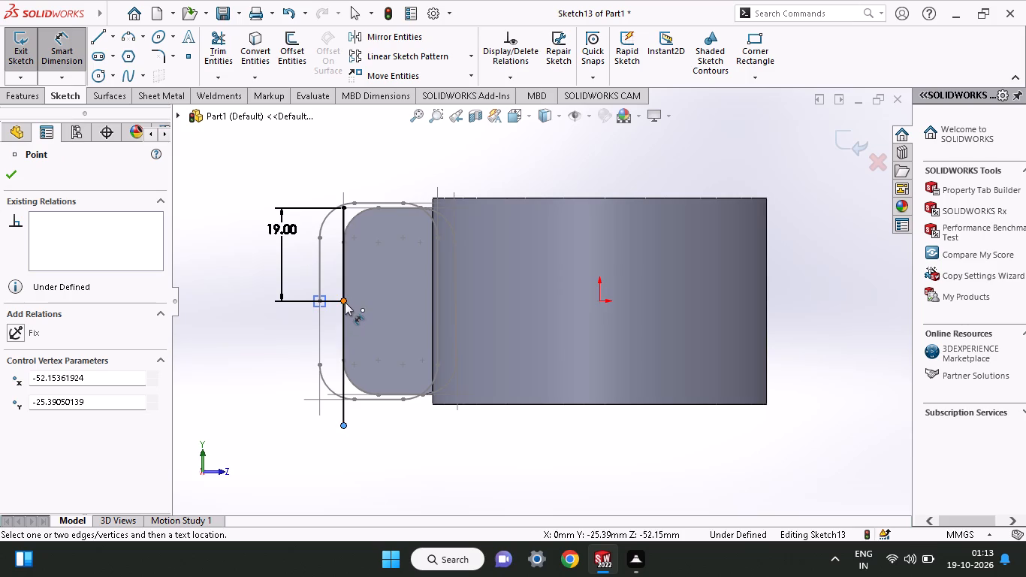
click(345, 303)
click(277, 358)
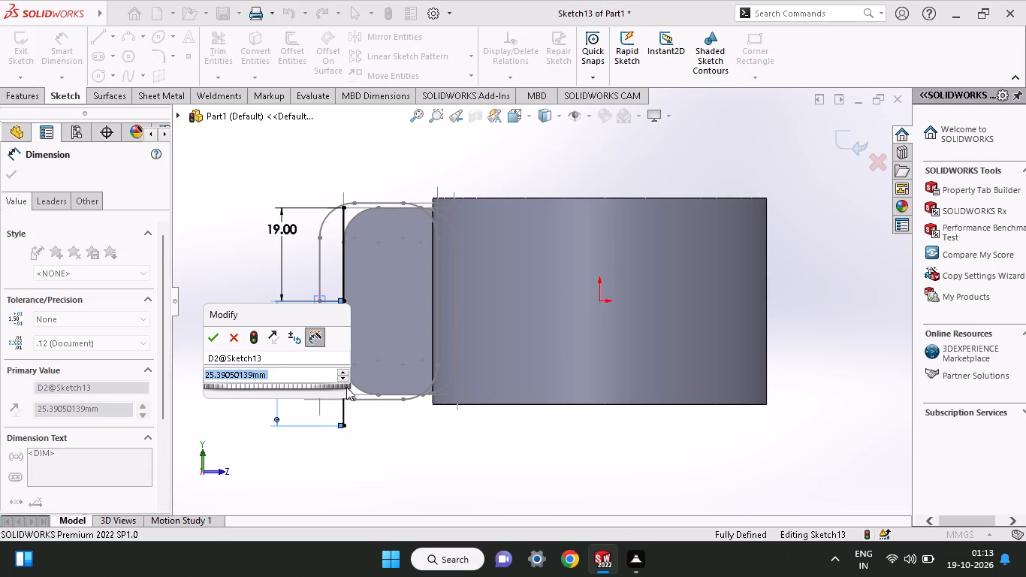
text(19)
key(Return)
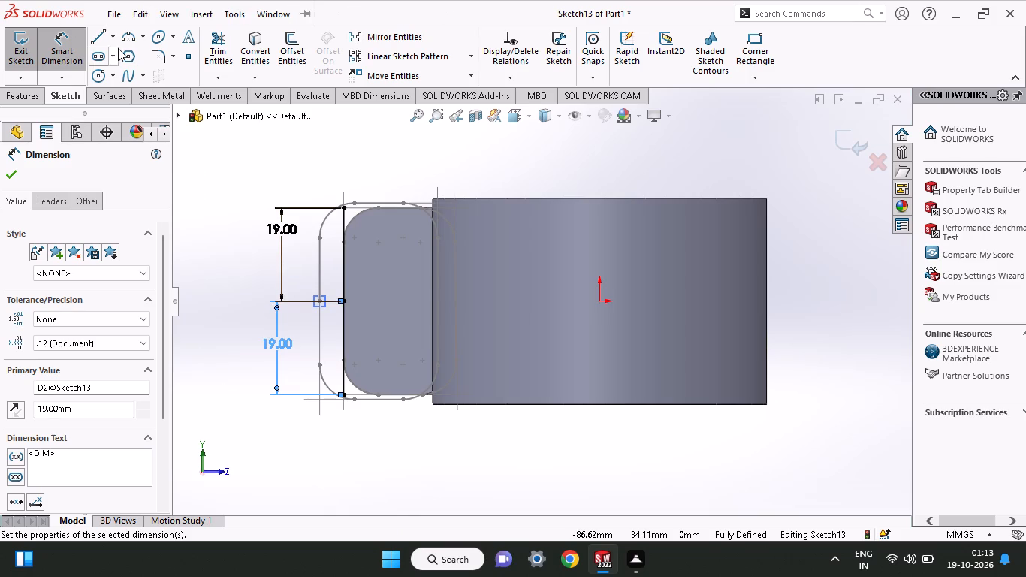
Sketch a horizontal line from the vertical line's upper end toward the cylinder and dimension its length as 22.56 mm.
click(101, 36)
click(345, 205)
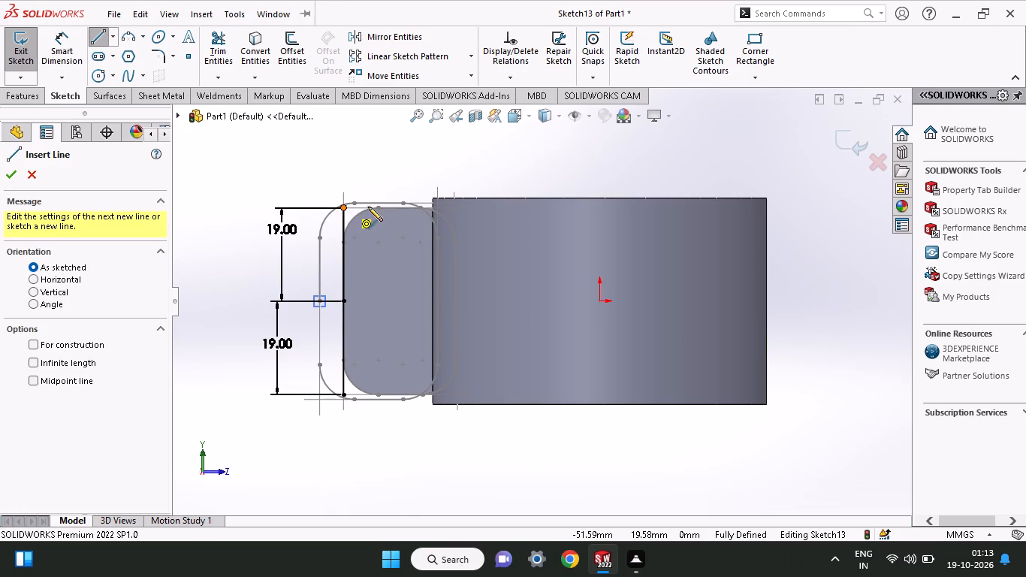
click(477, 212)
right_click(455, 162)
click(496, 180)
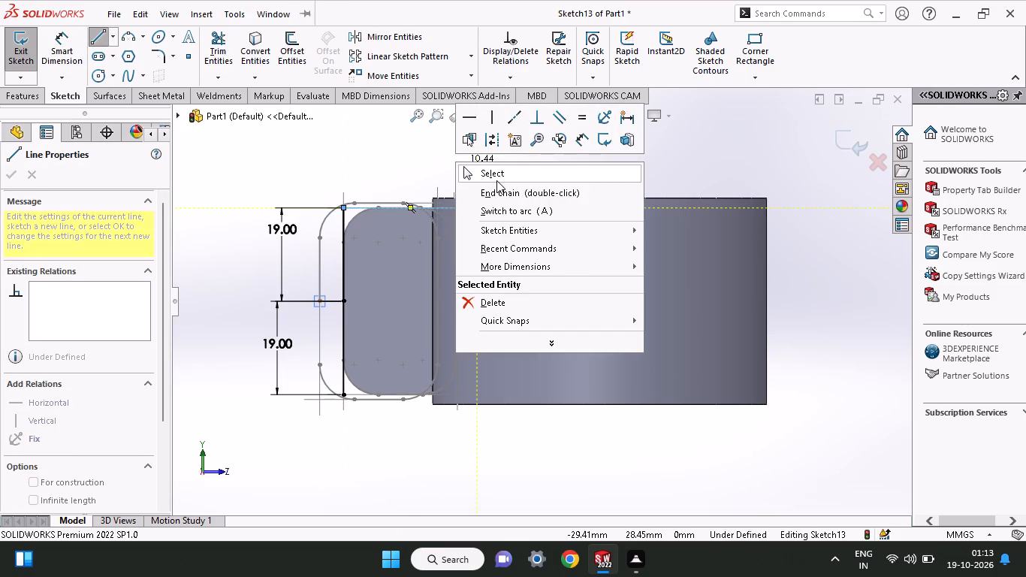
click(59, 63)
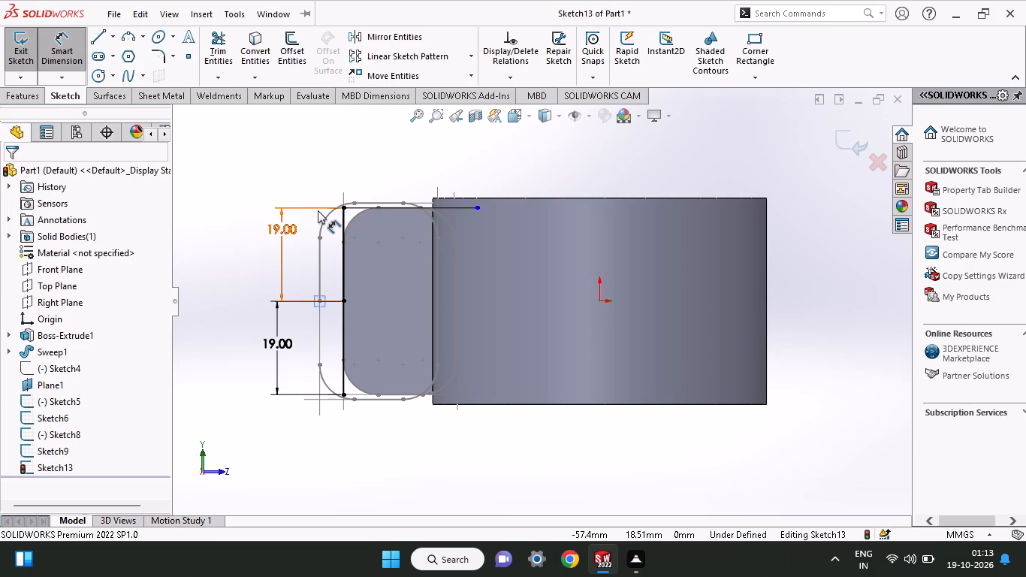
click(369, 210)
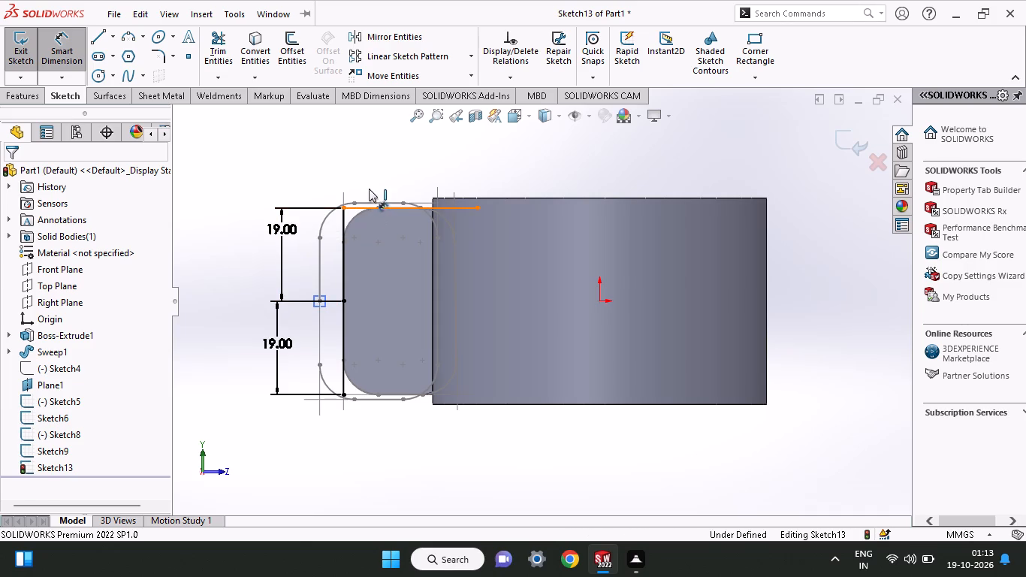
click(367, 172)
text(22.56)
key(Return)
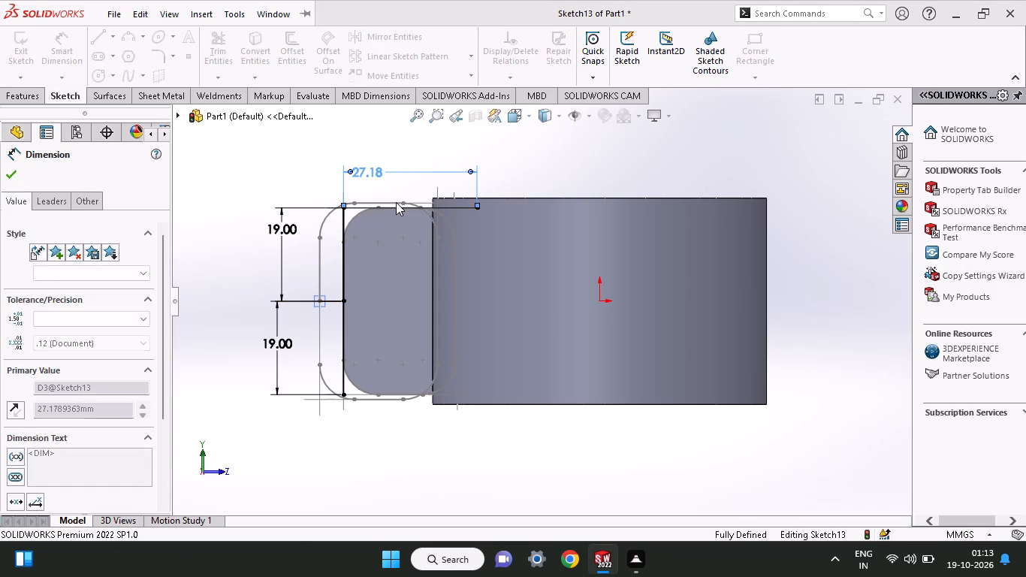
Sketch a vertical line down from the 22.56 mm line's inner end and a horizontal line from the lower outer corner crossing it.
click(96, 38)
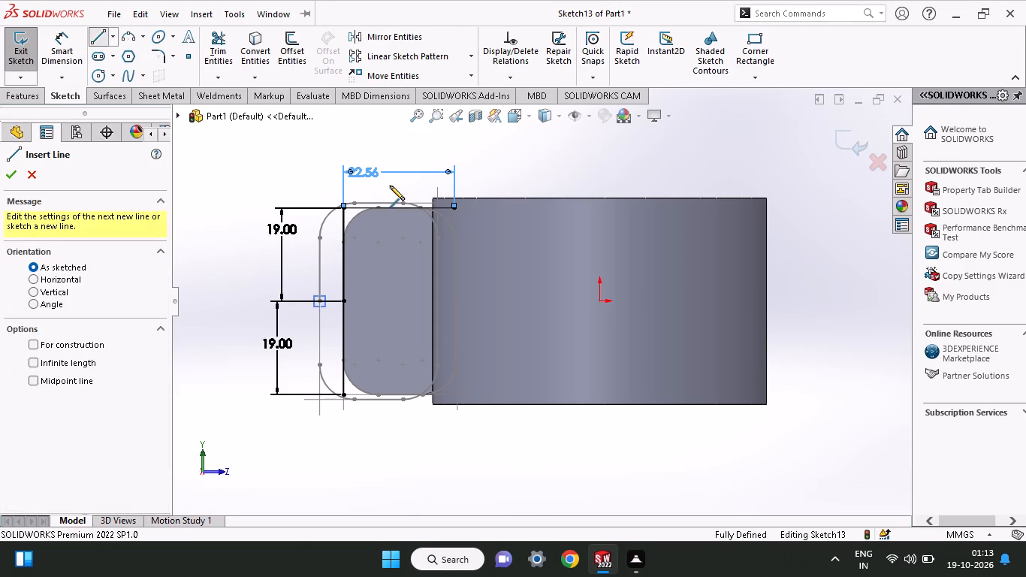
click(457, 211)
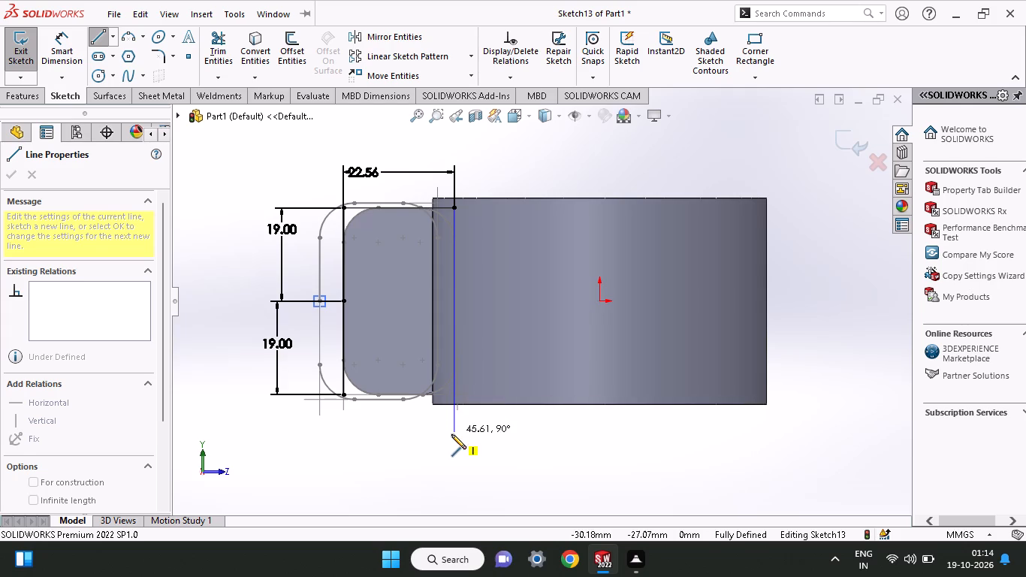
click(451, 434)
right_click(471, 421)
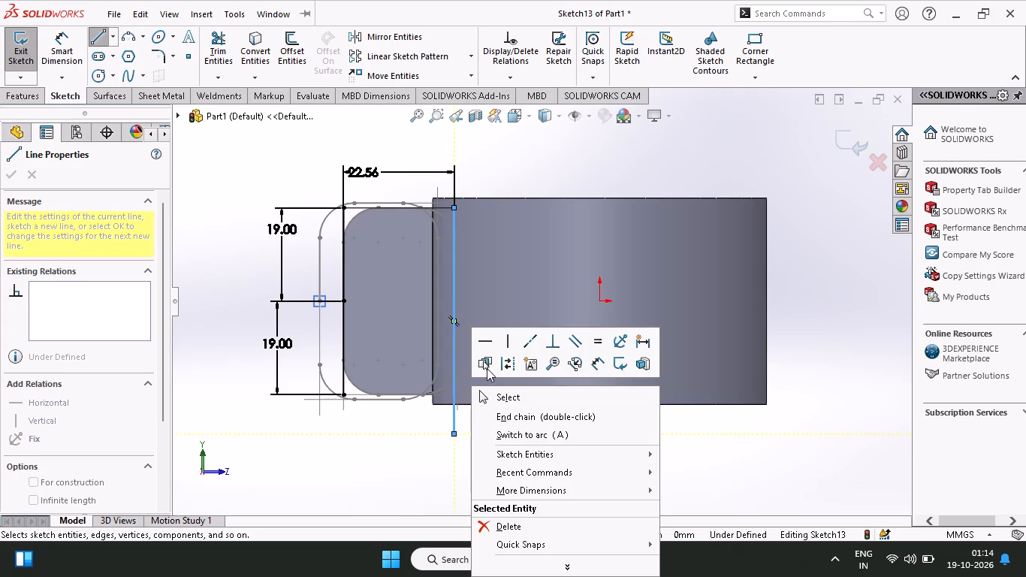
click(487, 395)
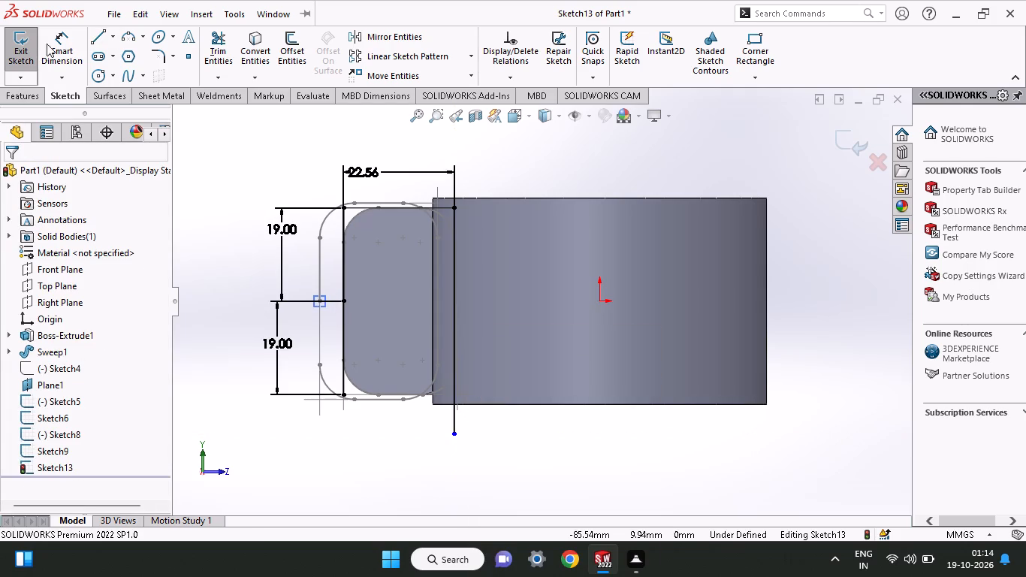
click(98, 38)
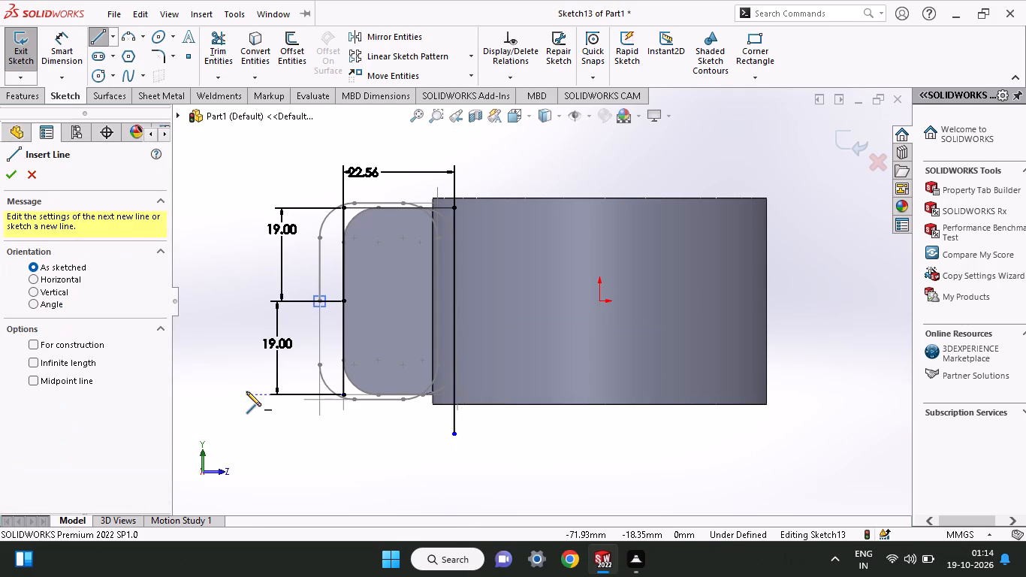
click(346, 398)
click(485, 394)
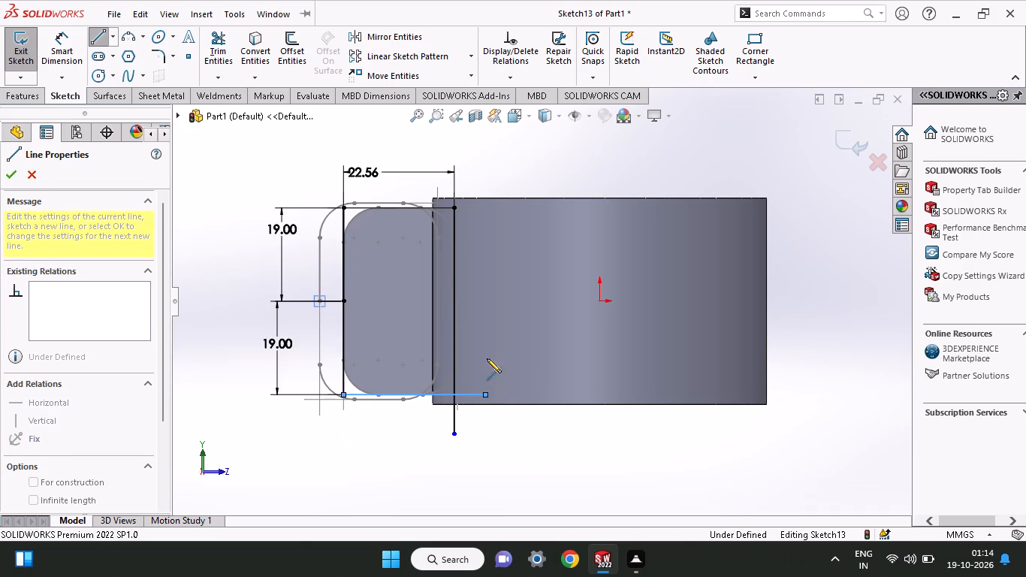
right_click(486, 355)
click(533, 361)
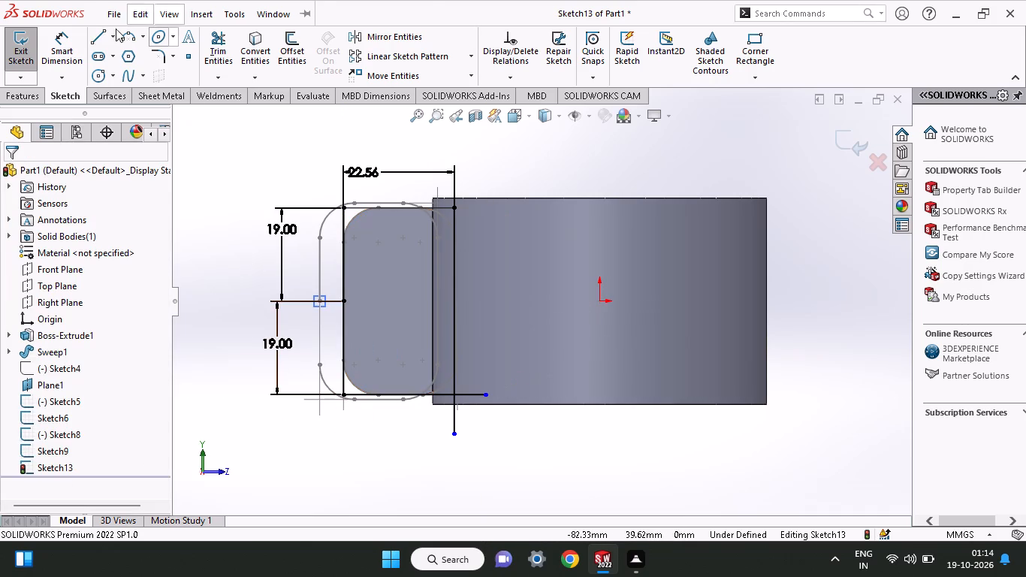
Trim the overhanging line ends at the lower inner corner to close the rectangle.
click(212, 47)
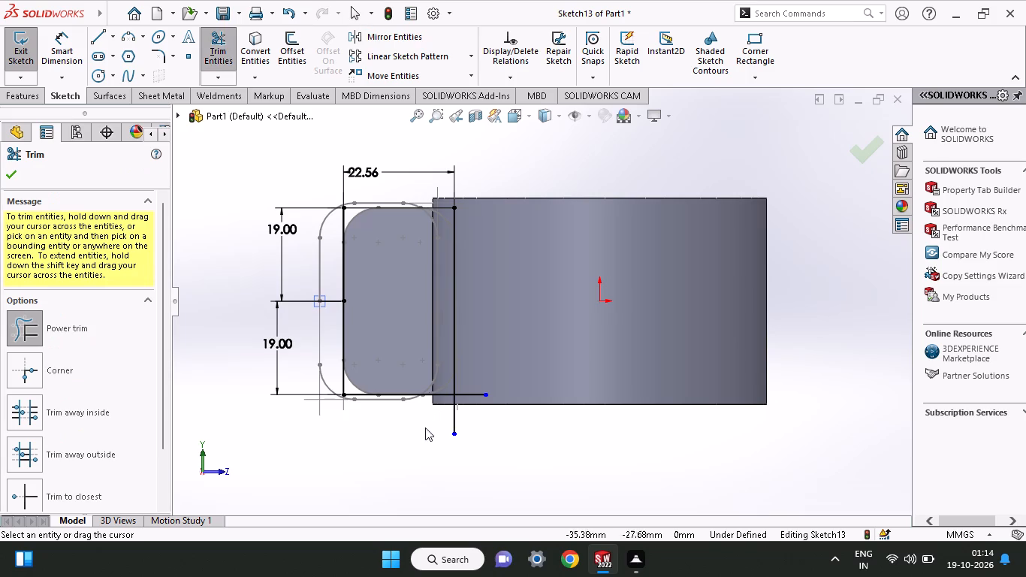
drag(425, 417, 477, 383)
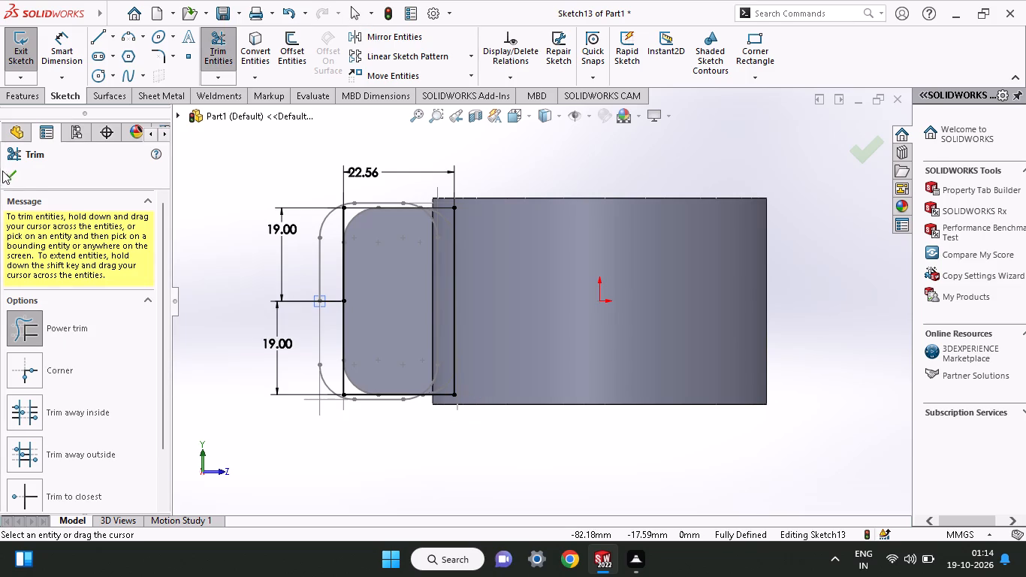
click(7, 173)
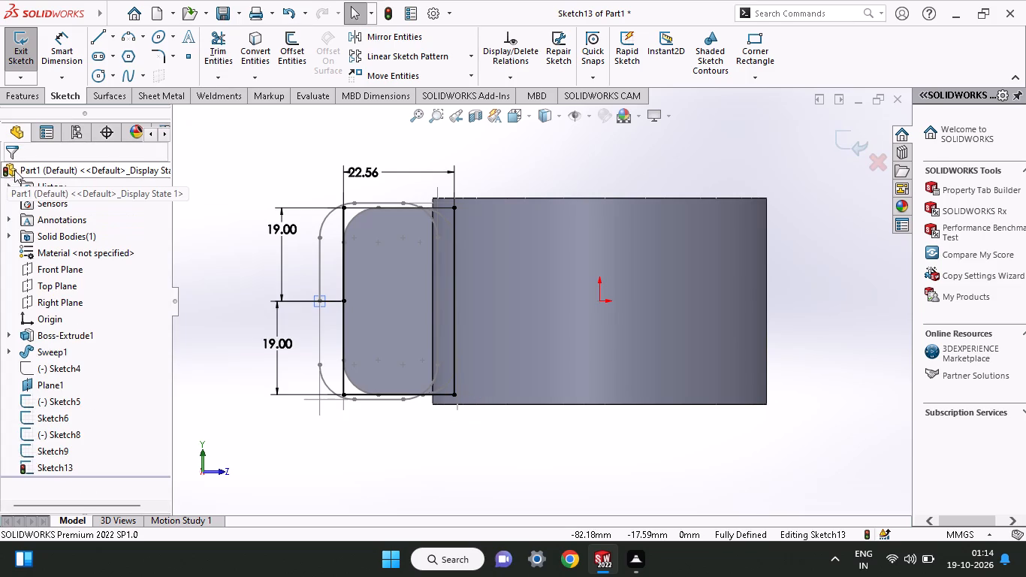
Fillet all four corners of the rectangle on the boss end at 7 mm and exit the sketch.
click(162, 56)
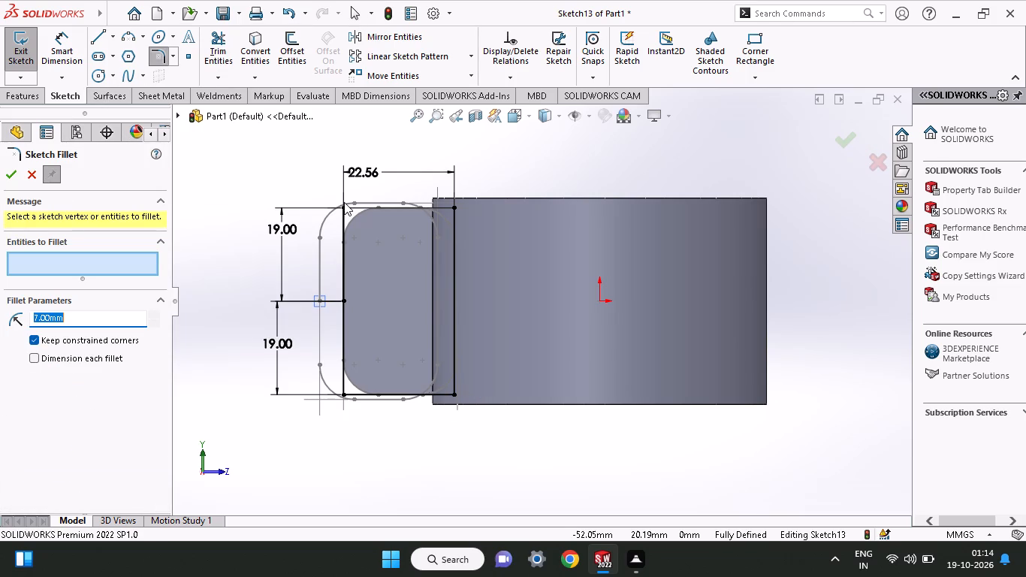
click(344, 211)
click(345, 235)
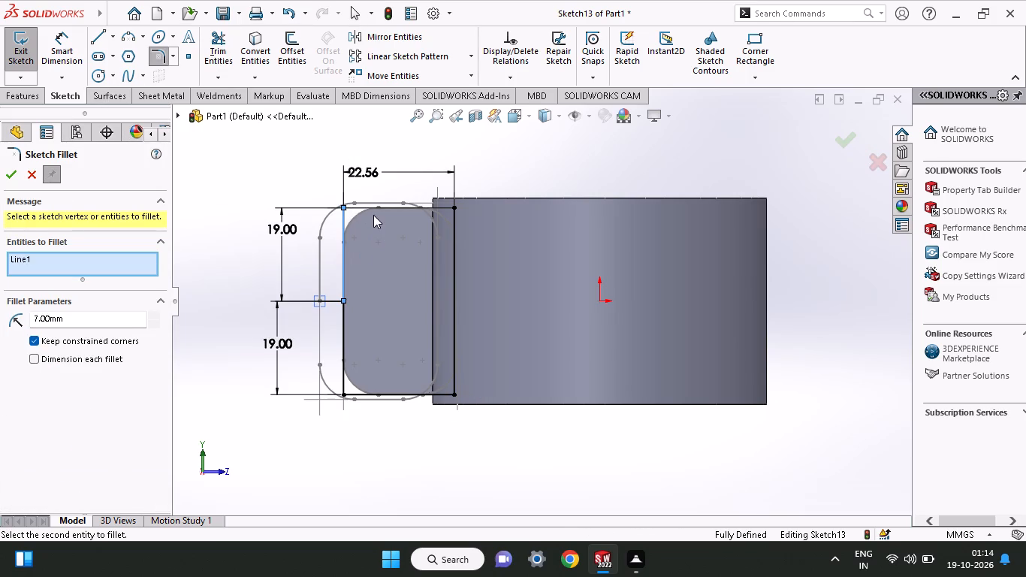
click(375, 210)
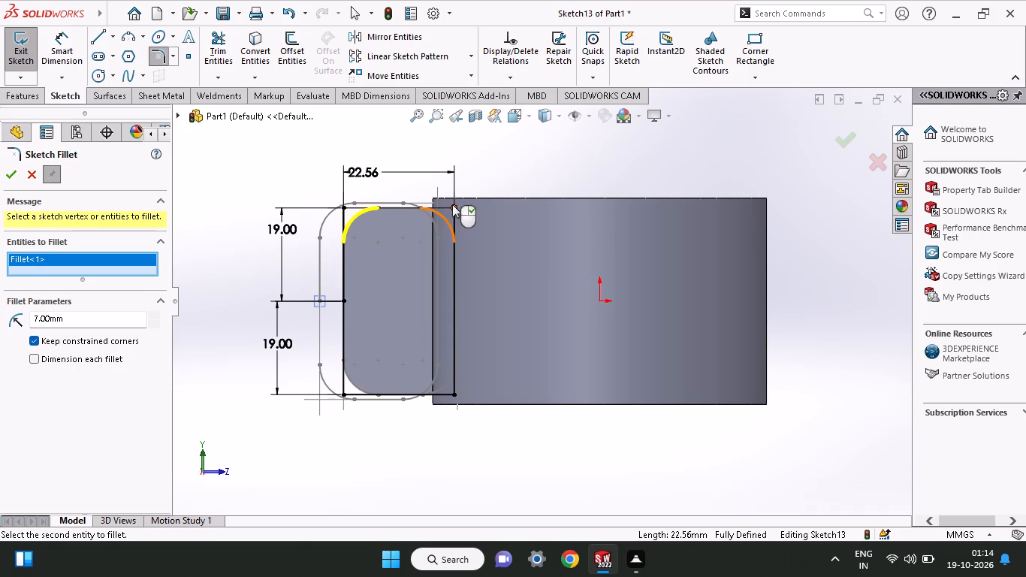
click(452, 204)
click(457, 395)
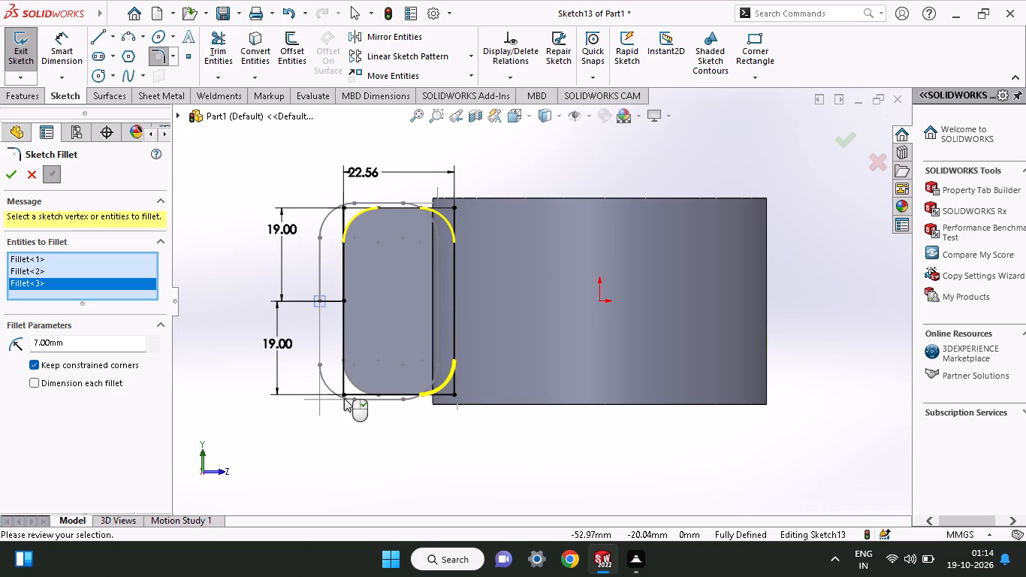
click(347, 395)
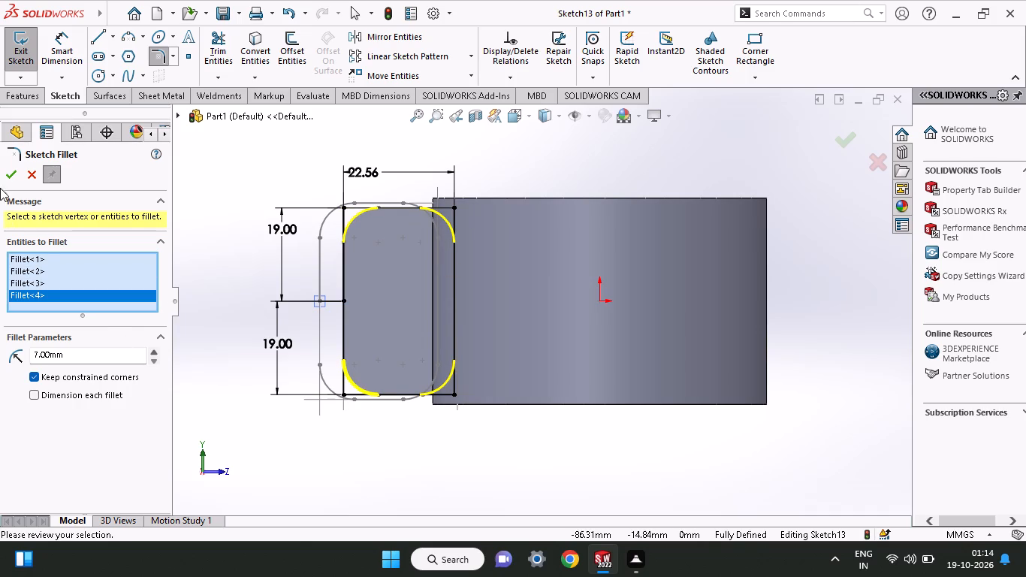
click(2, 172)
middle_drag(367, 443, 472, 363)
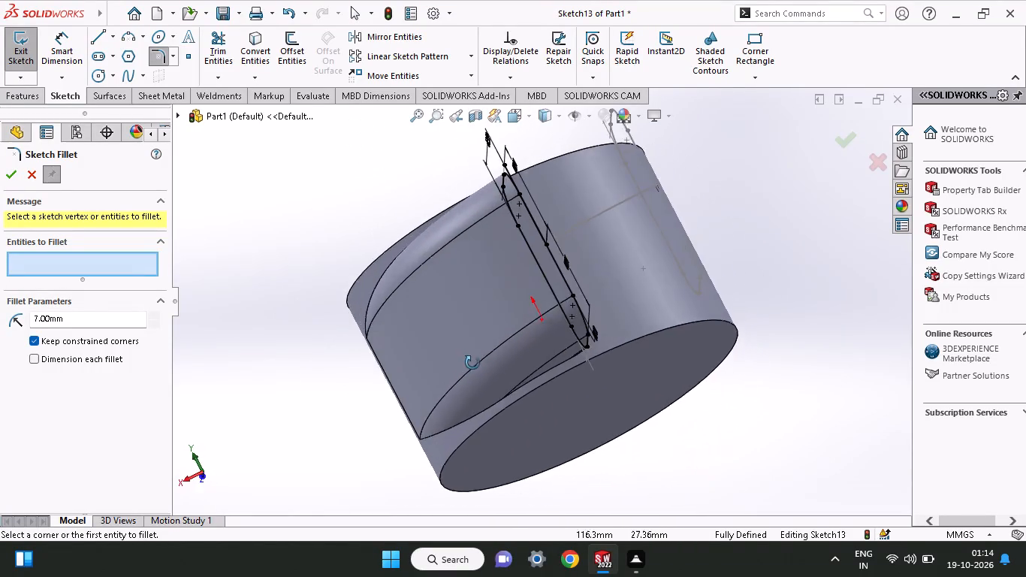
middle_drag(472, 363, 415, 385)
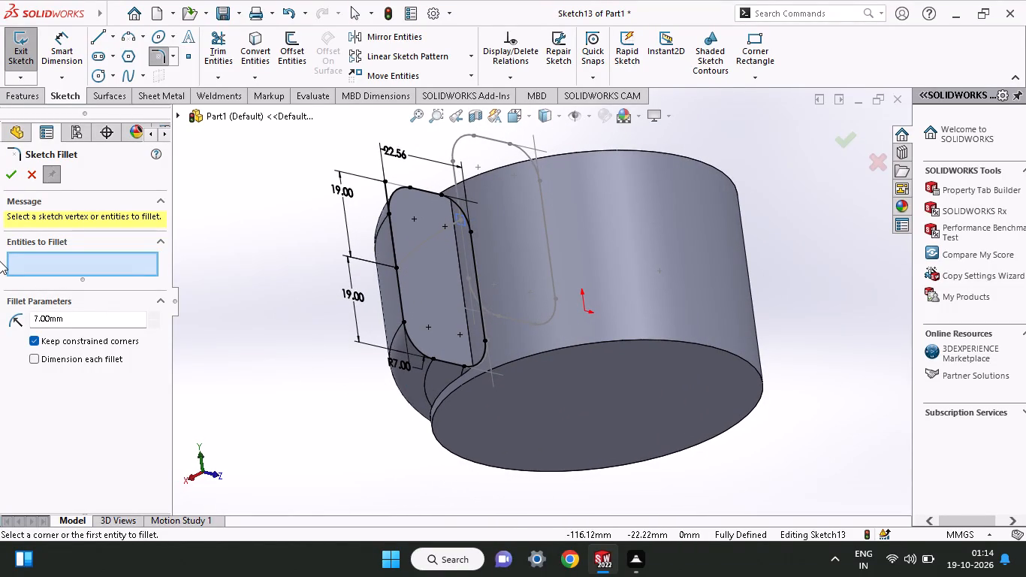
click(2, 178)
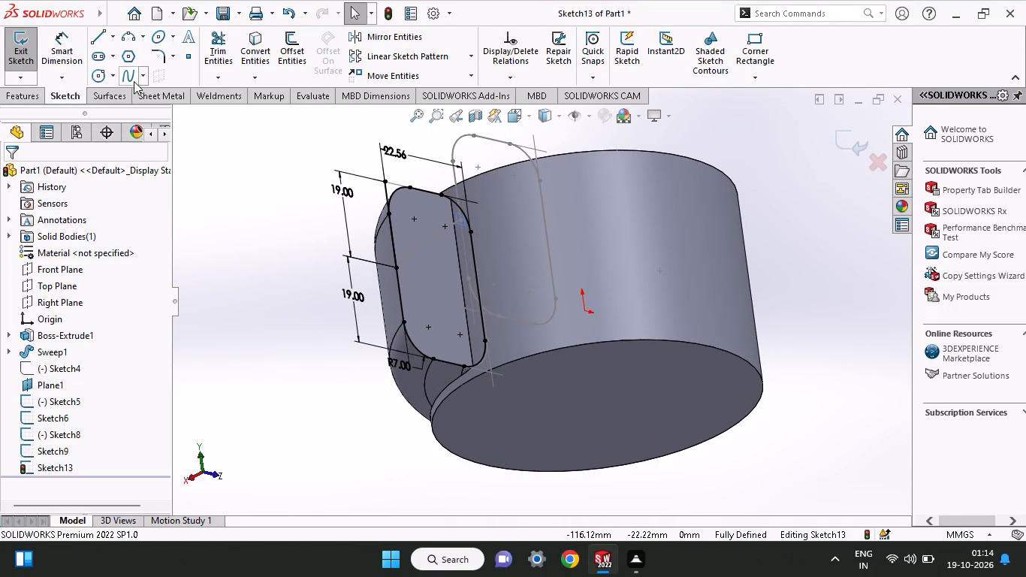
click(14, 95)
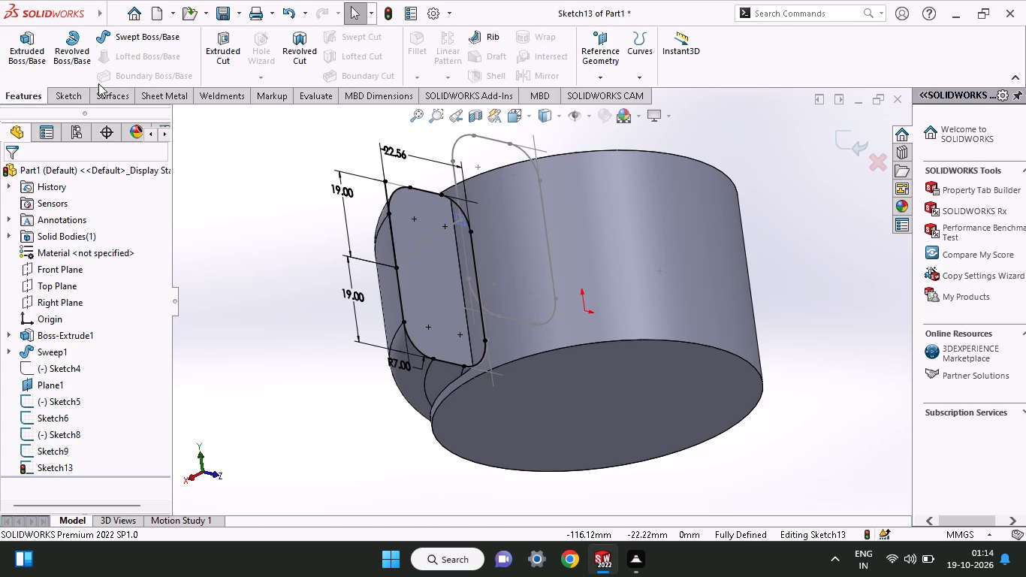
right_click(216, 186)
click(385, 167)
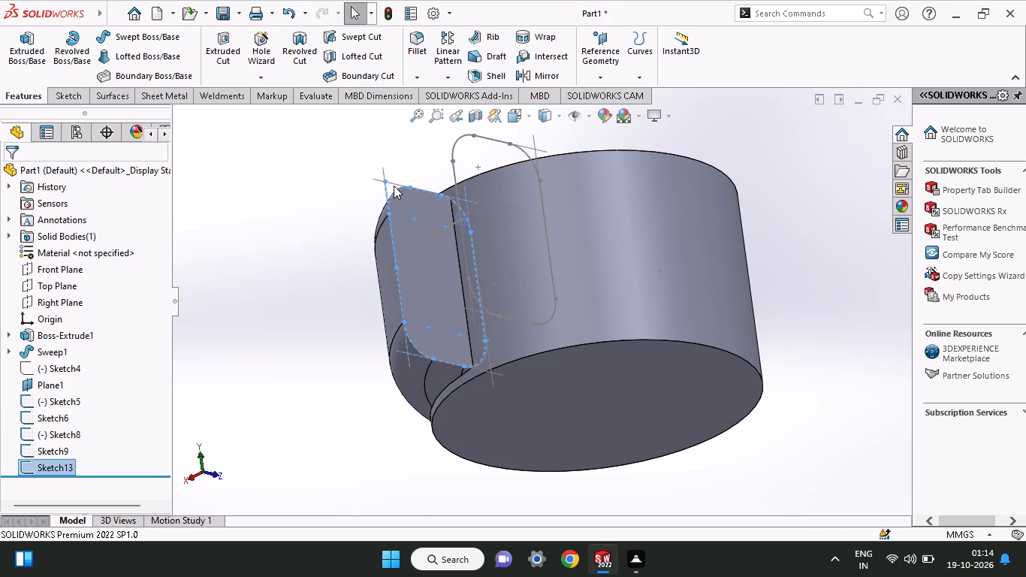
Reopen the boss-end sketch, trim the leftover line stubs outside the upper outer fillet, and exit the sketch.
middle_drag(403, 212, 396, 236)
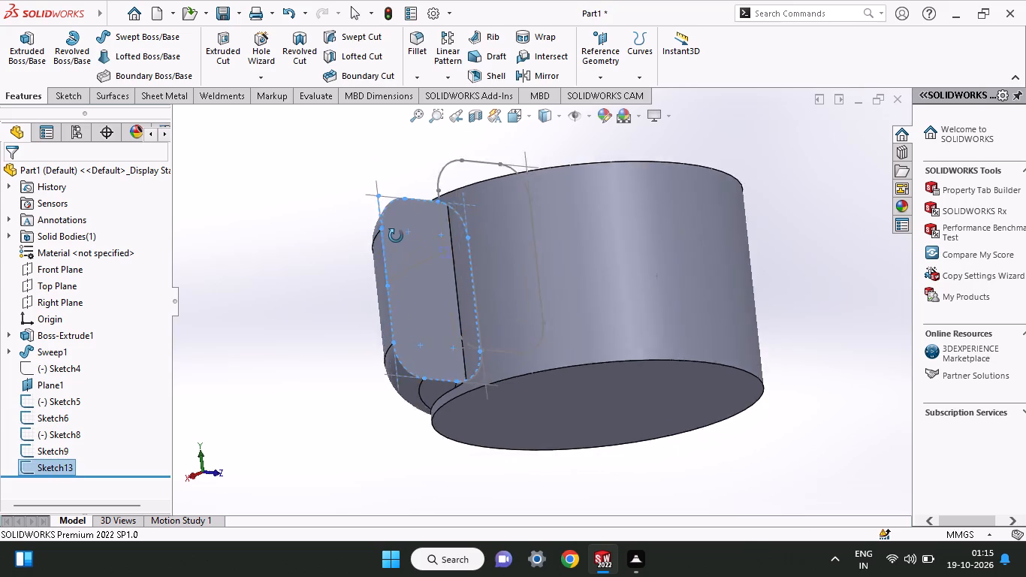
middle_drag(396, 236, 401, 246)
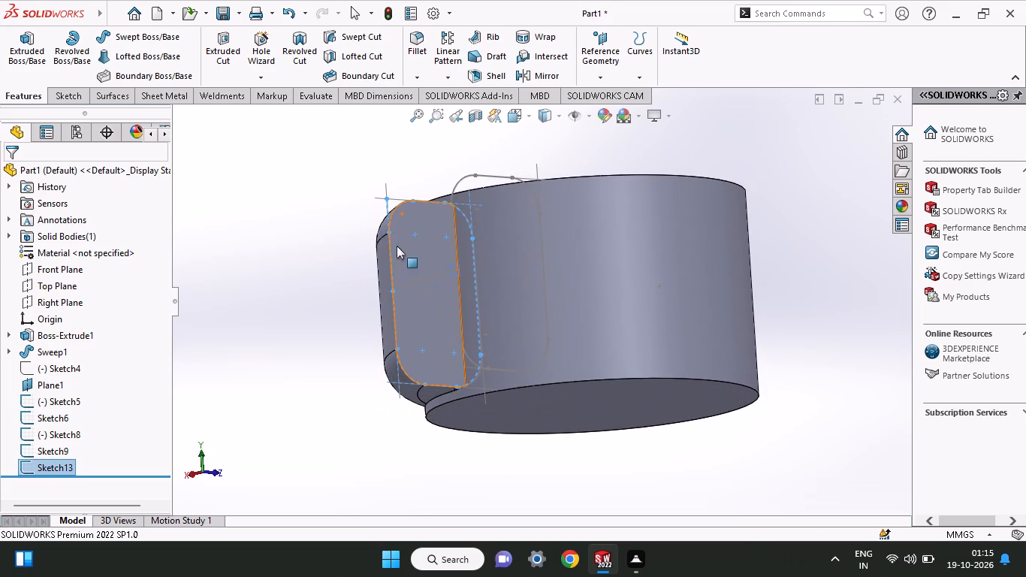
key(ctrl+z)
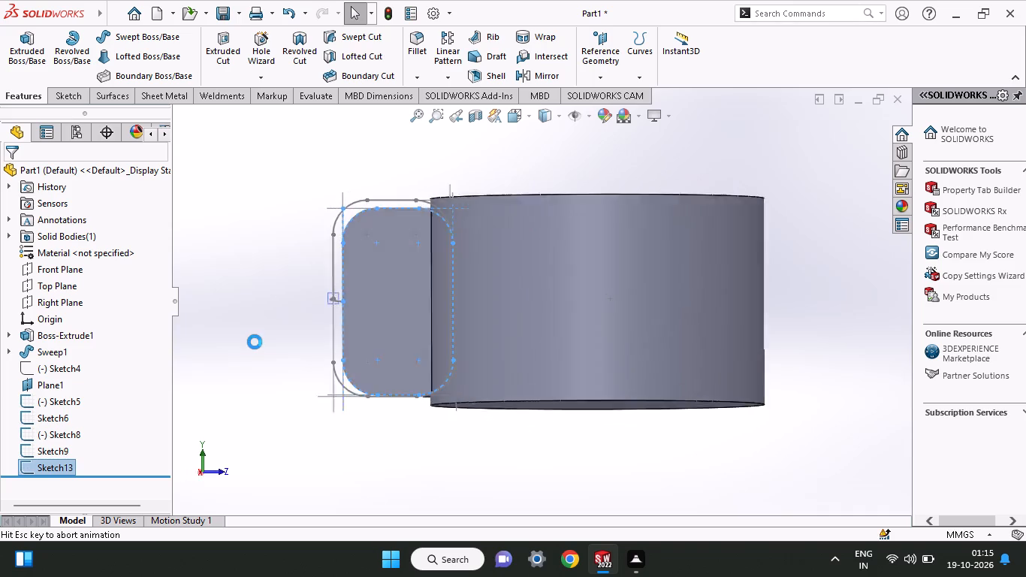
click(210, 59)
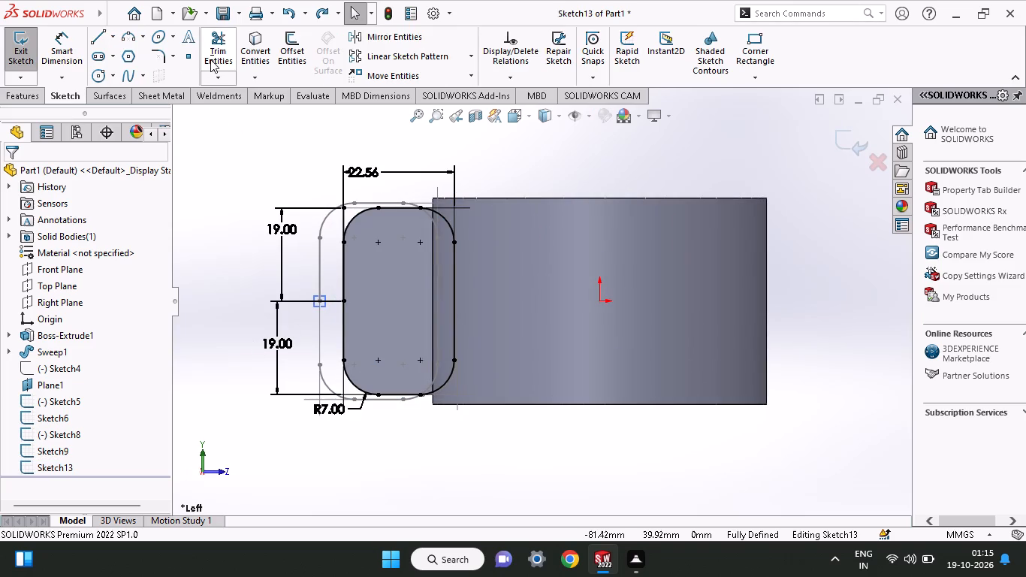
drag(334, 226, 352, 211)
click(11, 177)
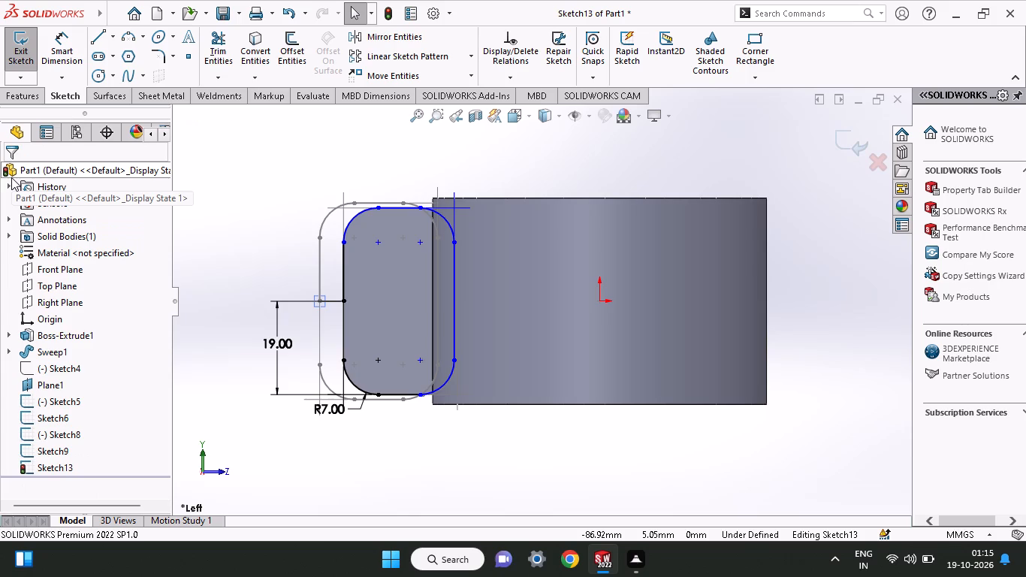
middle_drag(180, 164, 249, 113)
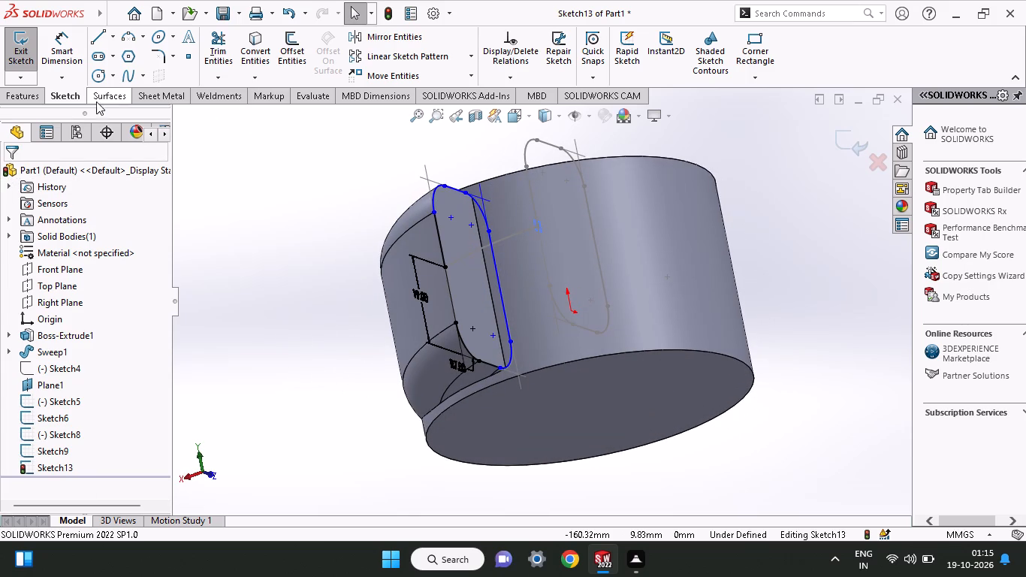
click(5, 97)
right_click(213, 140)
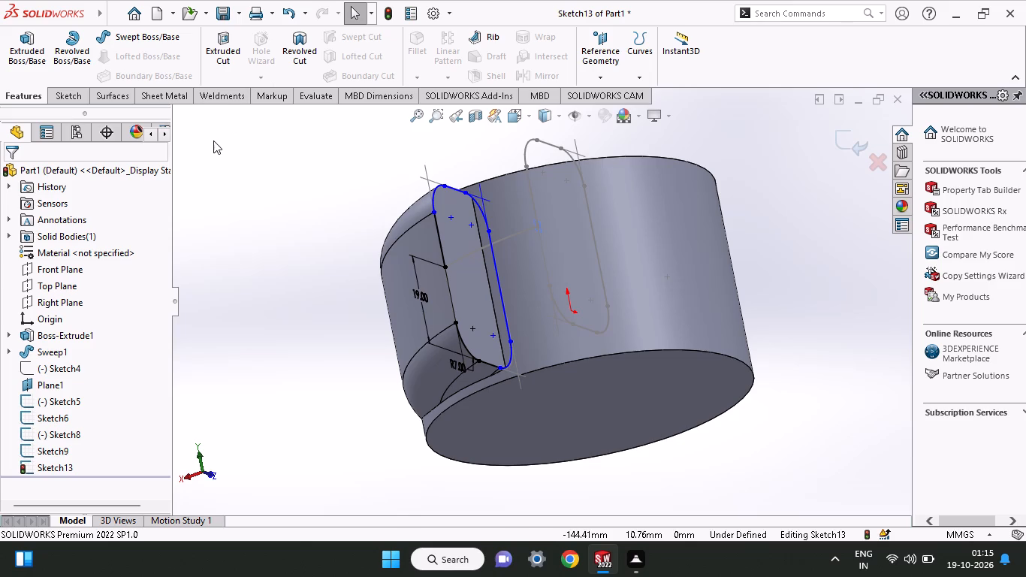
click(379, 120)
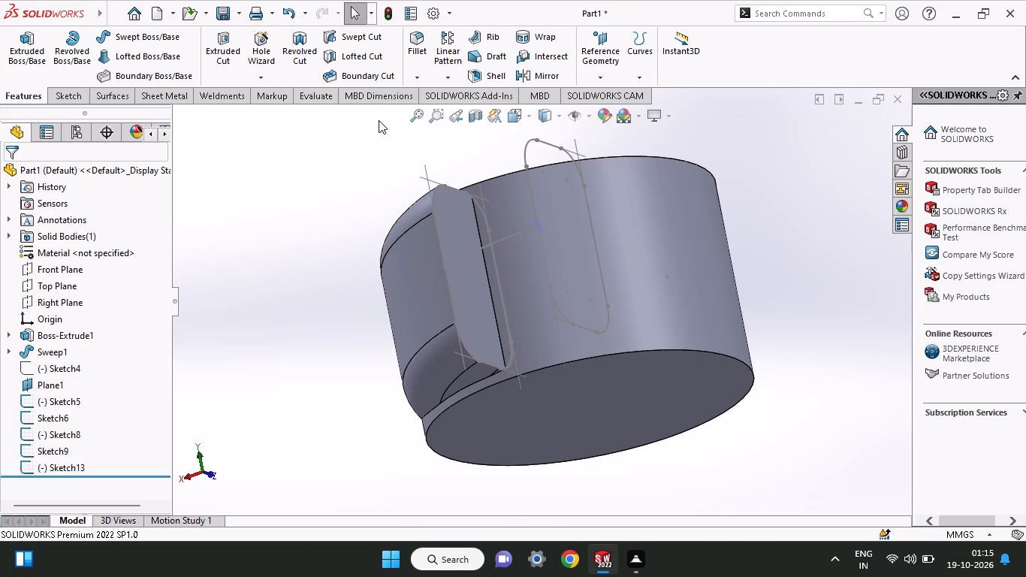
Loft between boss-end profile Sketch8 and the closed loop on Plane1, aligning their lower corner connectors, with Sketch6 as guide curve.
click(128, 53)
click(472, 357)
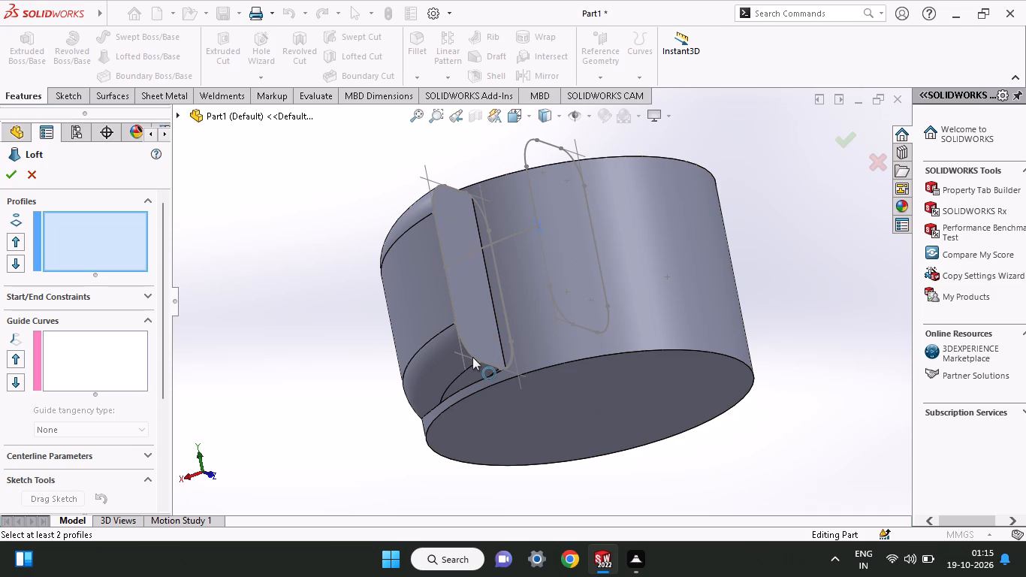
click(557, 307)
click(600, 376)
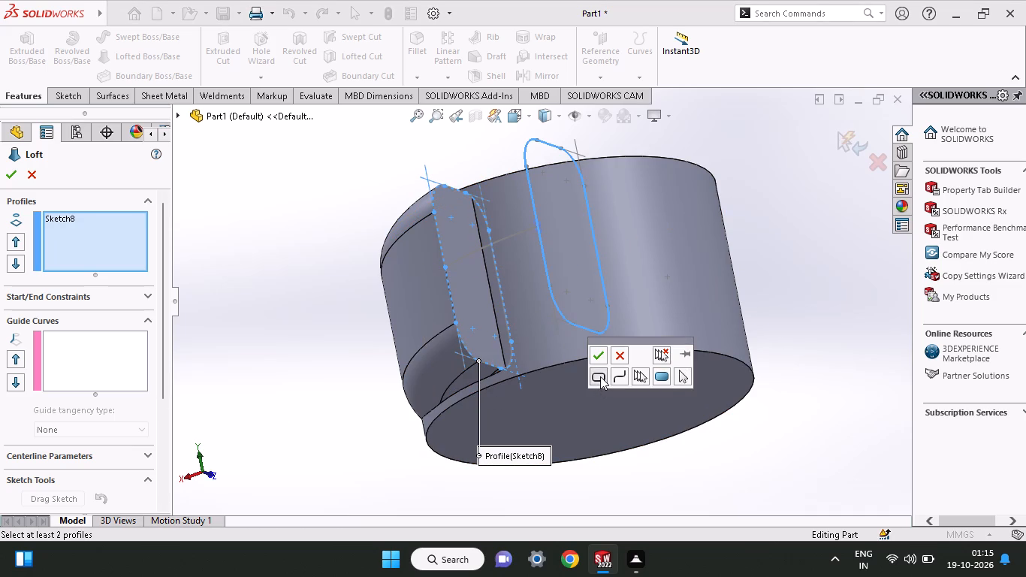
click(601, 357)
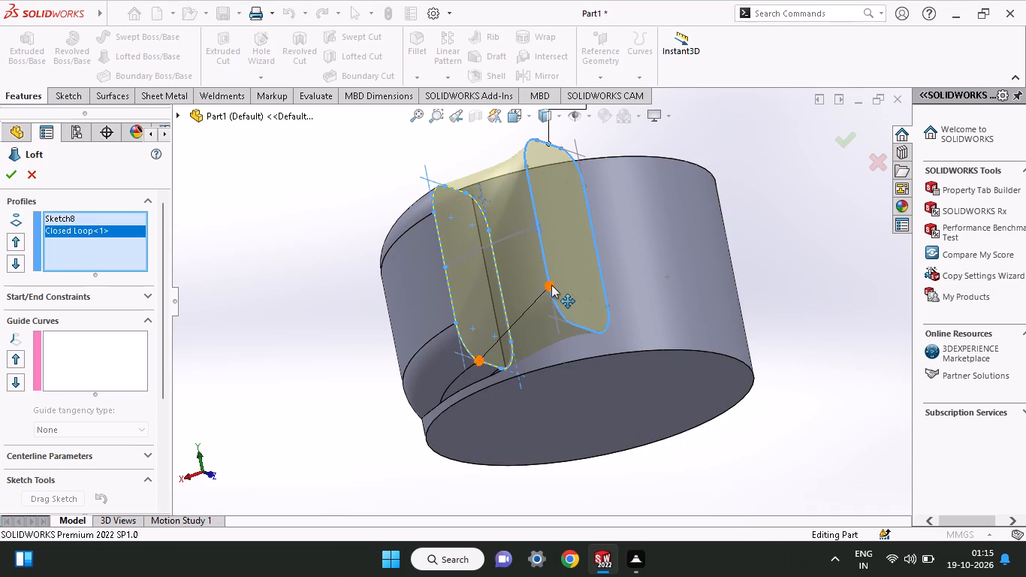
drag(551, 282, 563, 321)
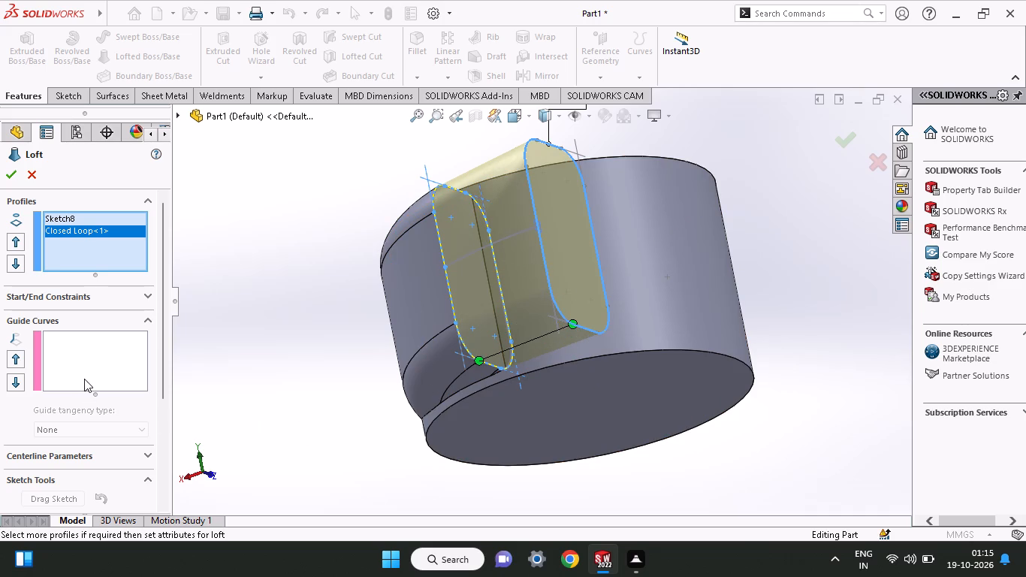
click(88, 370)
click(481, 248)
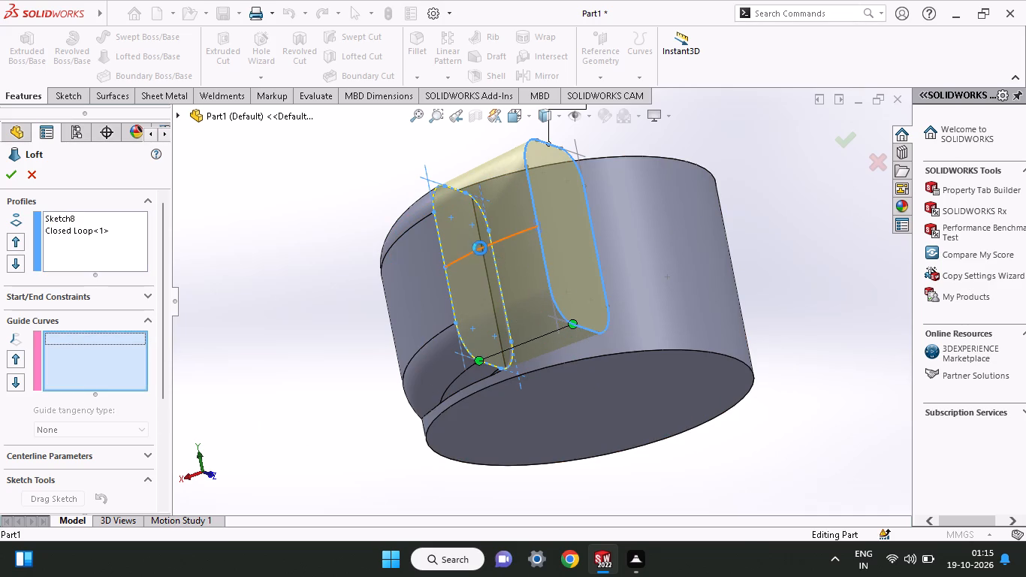
middle_drag(723, 368, 596, 325)
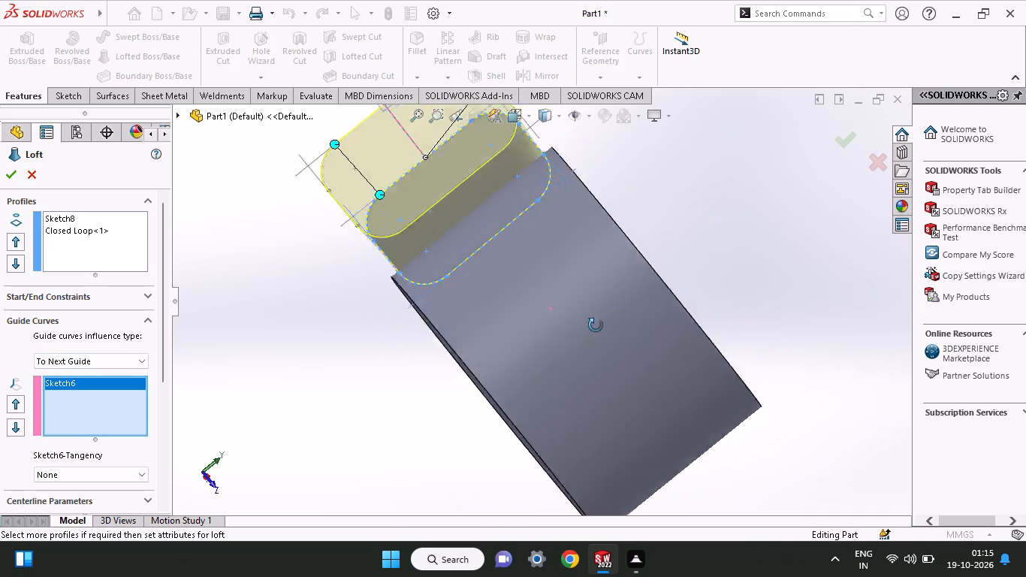
middle_drag(596, 325, 530, 445)
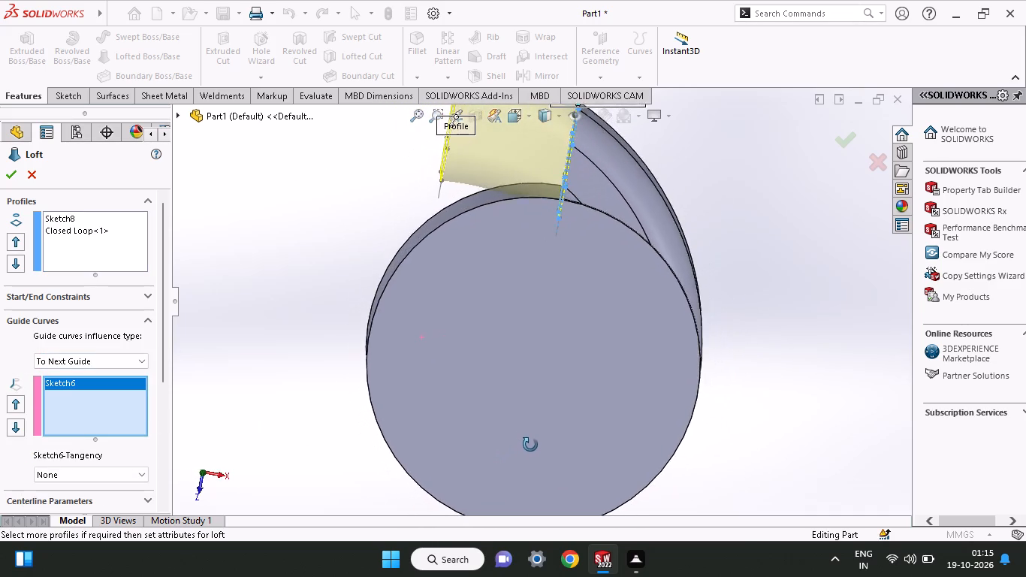
middle_drag(530, 445, 499, 424)
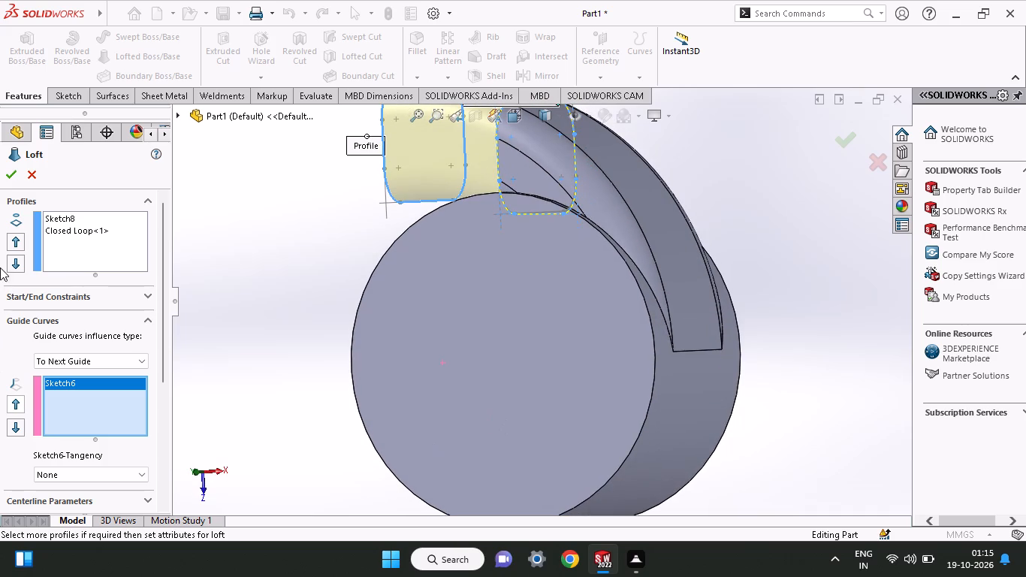
click(3, 166)
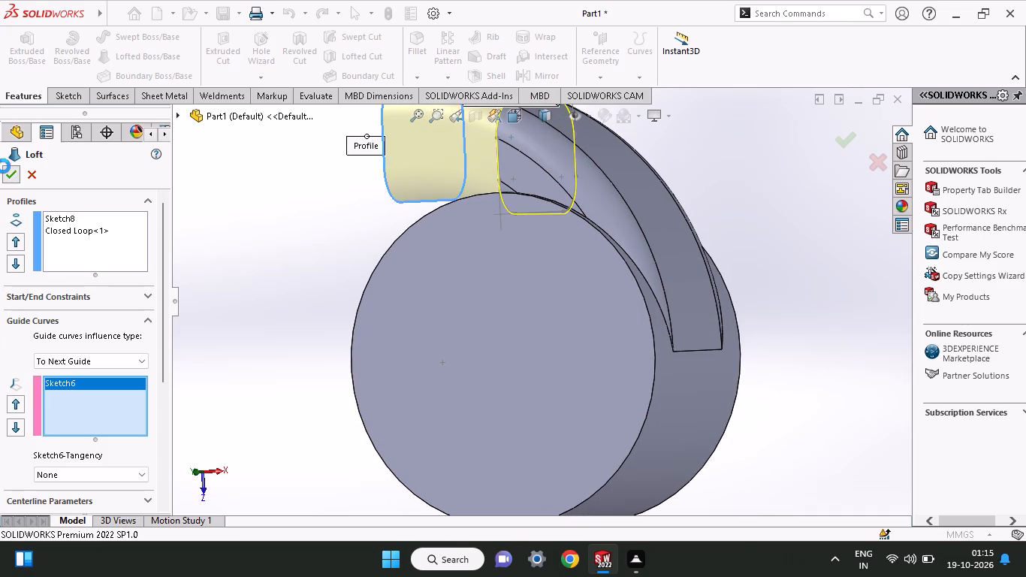
Create a reference plane offset 67-25 (42 mm) outward from the loft's rounded rectangular end face.
middle_drag(478, 337, 527, 500)
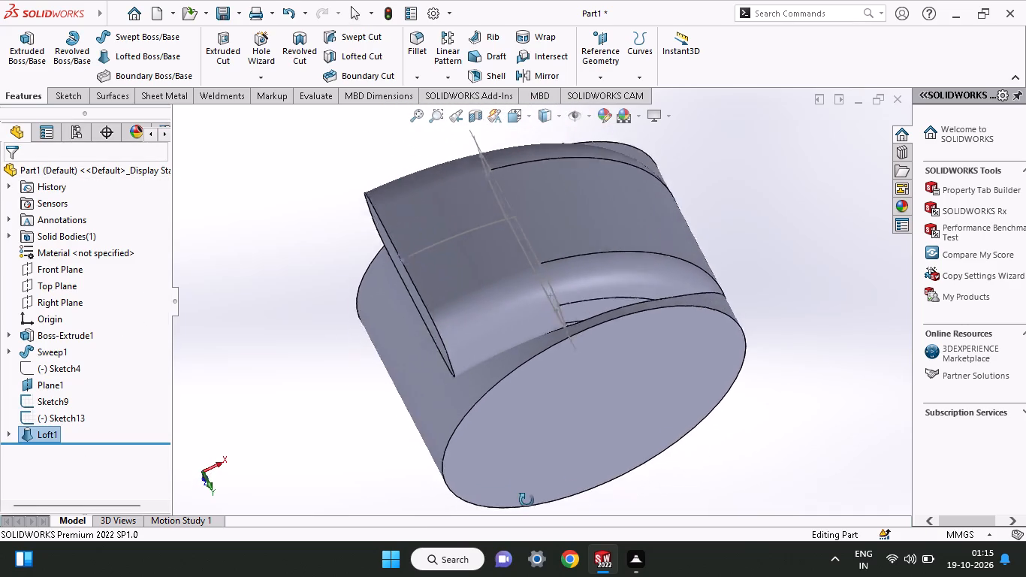
middle_drag(527, 500, 509, 345)
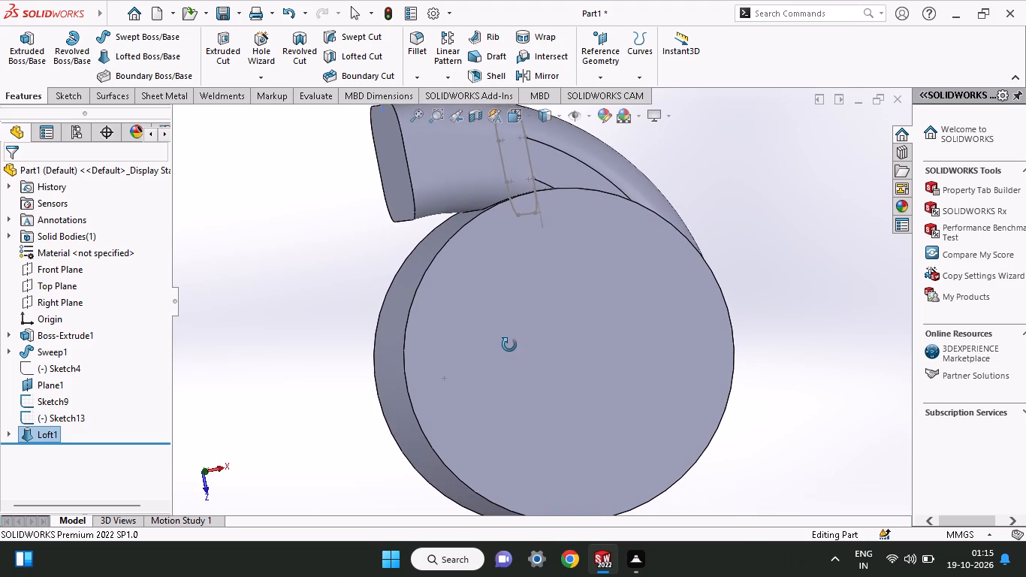
middle_drag(509, 345, 508, 345)
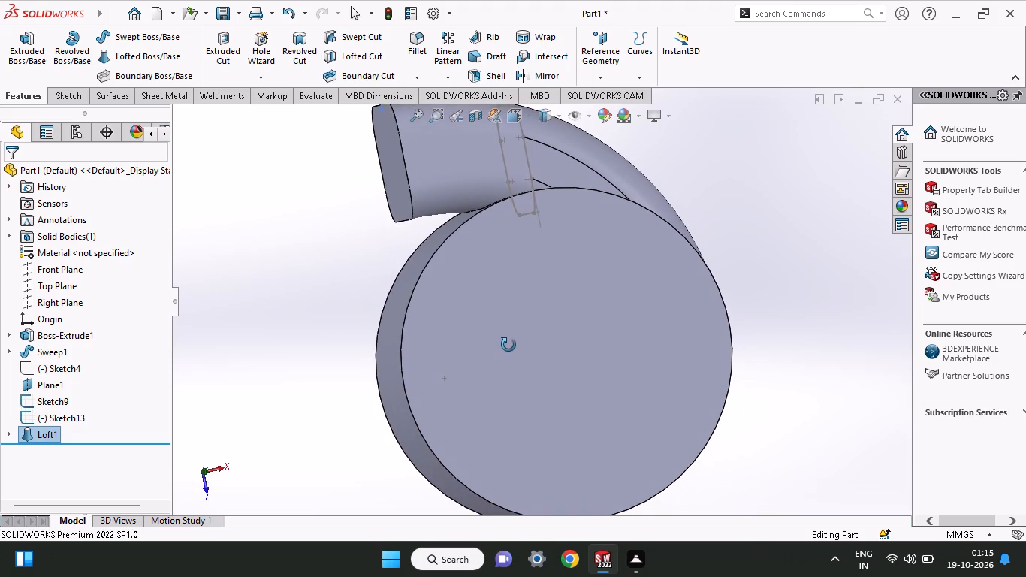
middle_drag(508, 345, 572, 393)
click(483, 218)
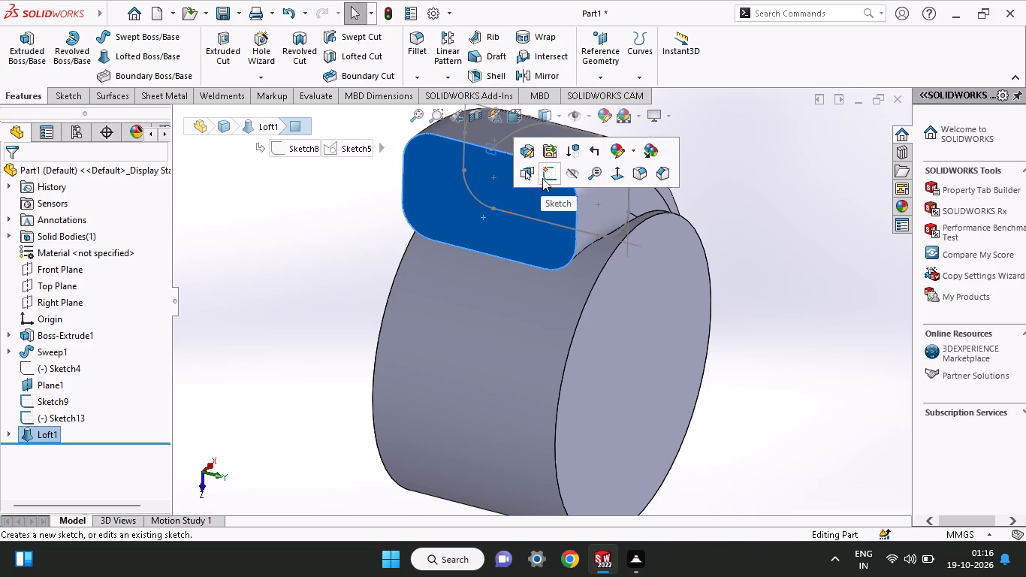
click(750, 234)
click(605, 74)
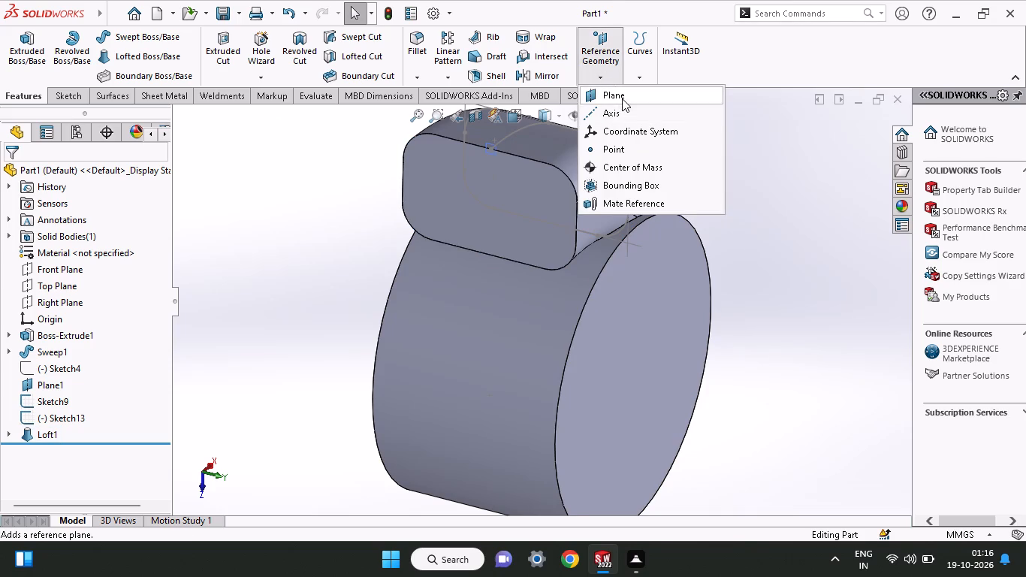
click(622, 98)
click(547, 231)
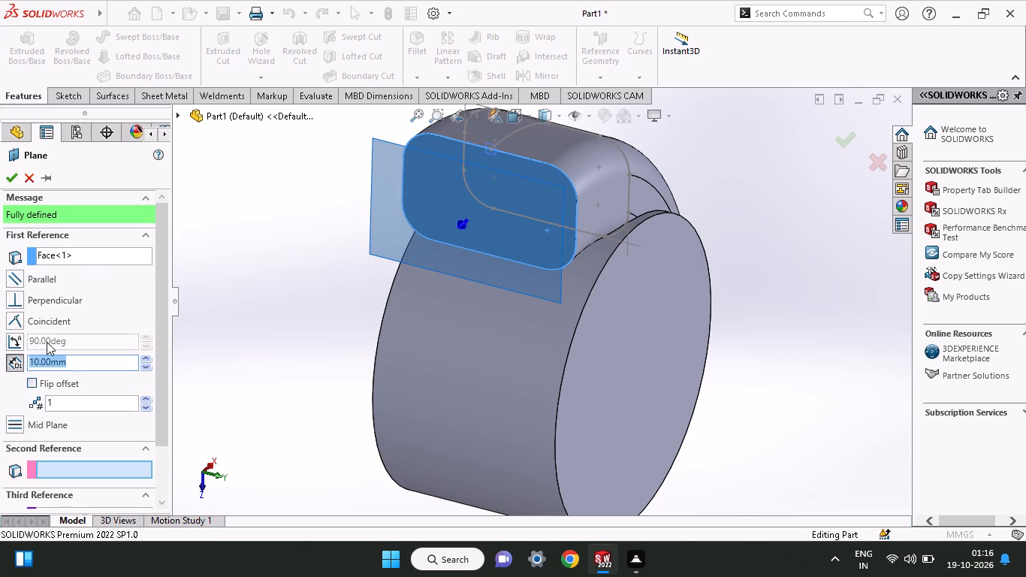
text(67)
text(-25)
key(Return)
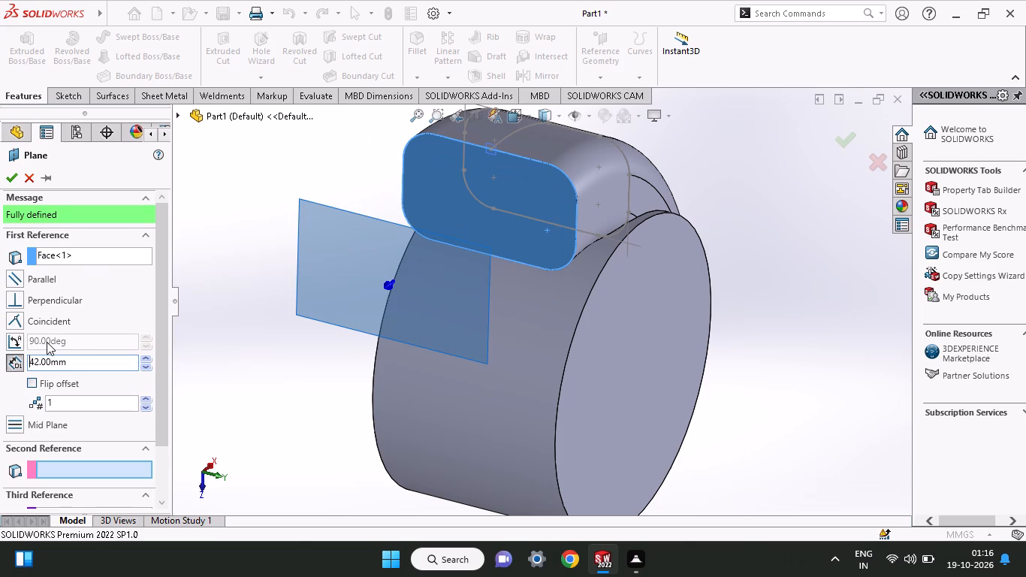
click(4, 174)
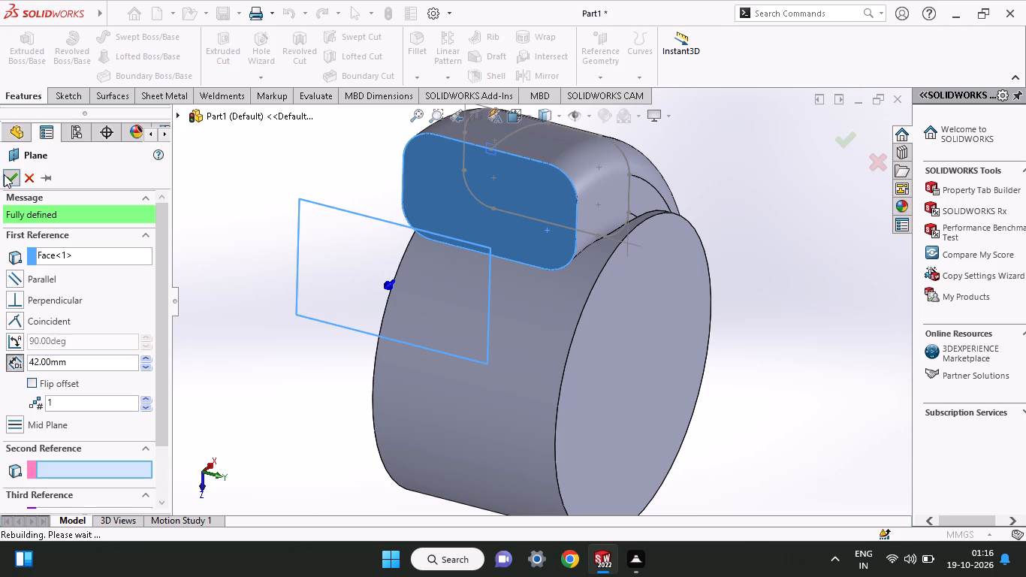
On the new offset plane, sketch vertical lines along the loft's outer edge, reaching about 32 mm above and 35 mm below its midpoint.
click(369, 270)
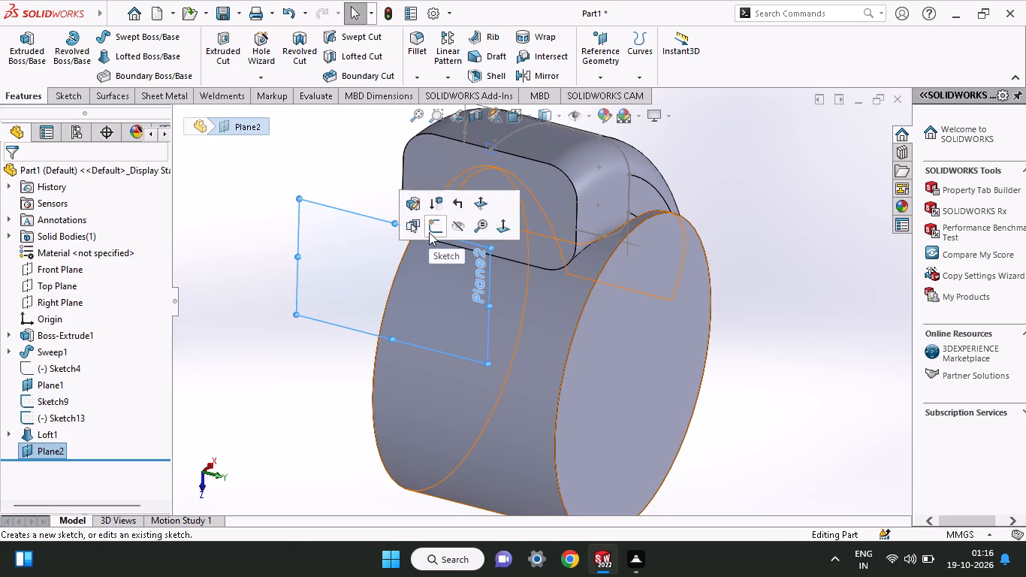
click(429, 232)
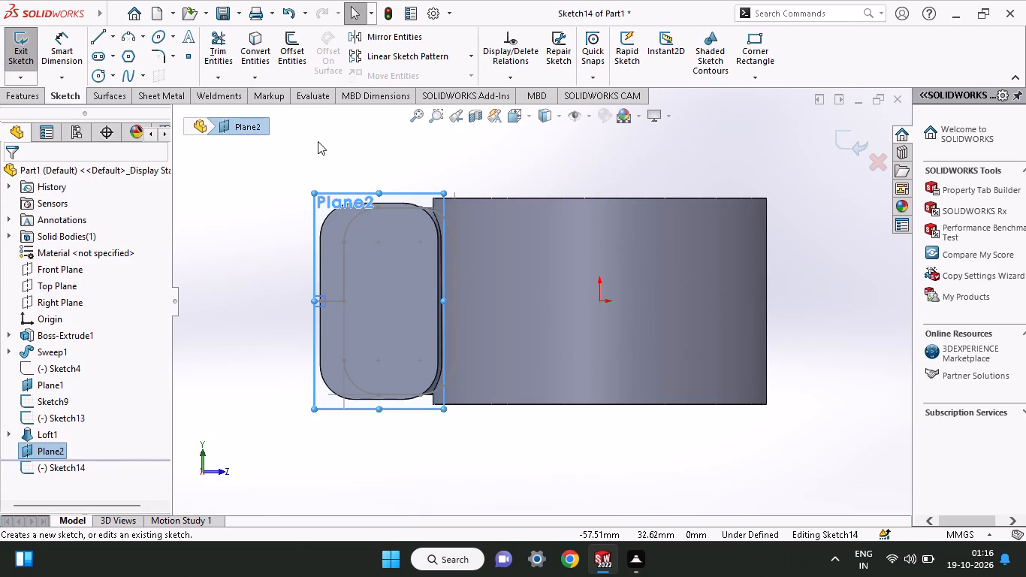
click(100, 40)
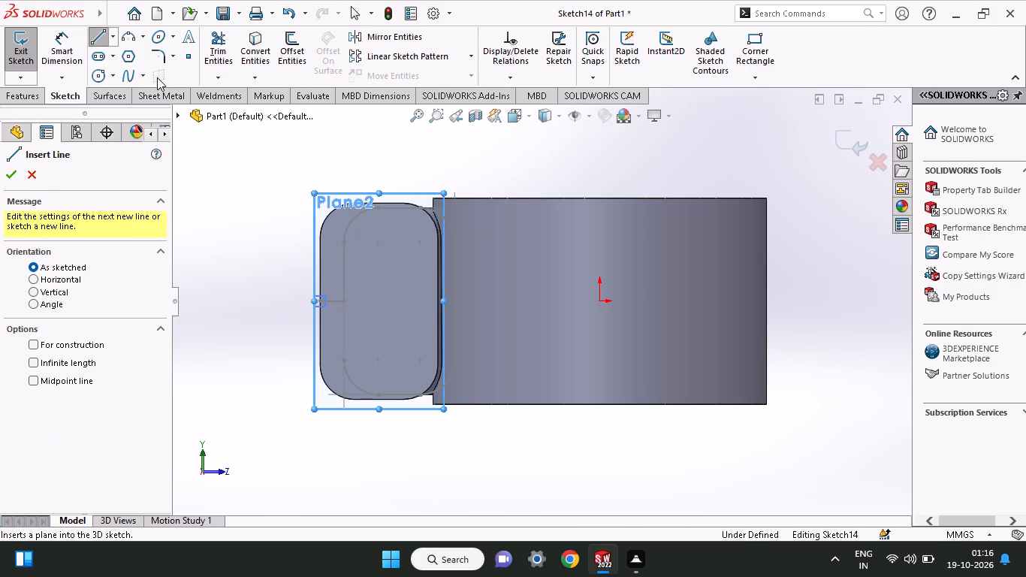
click(323, 301)
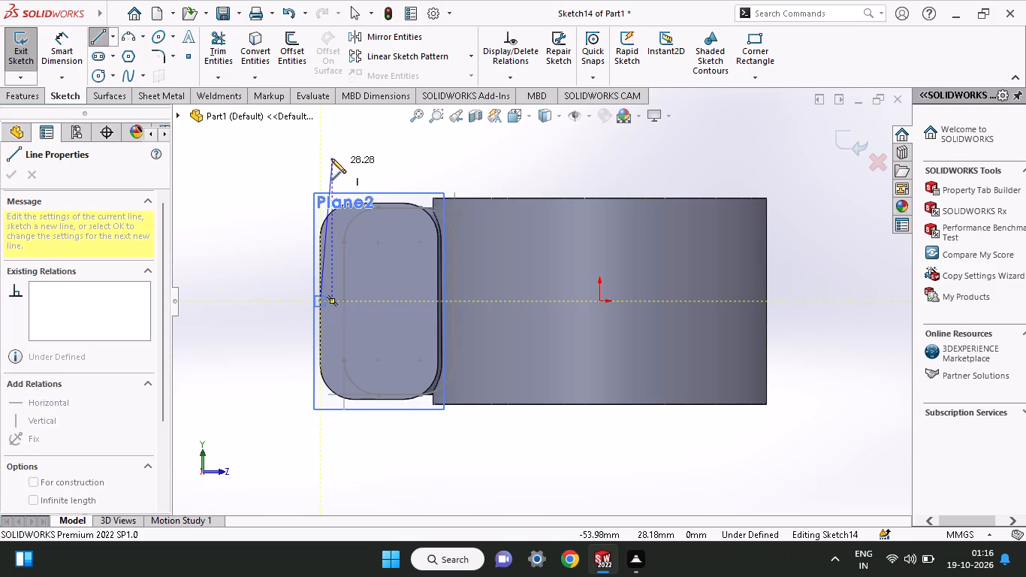
click(322, 144)
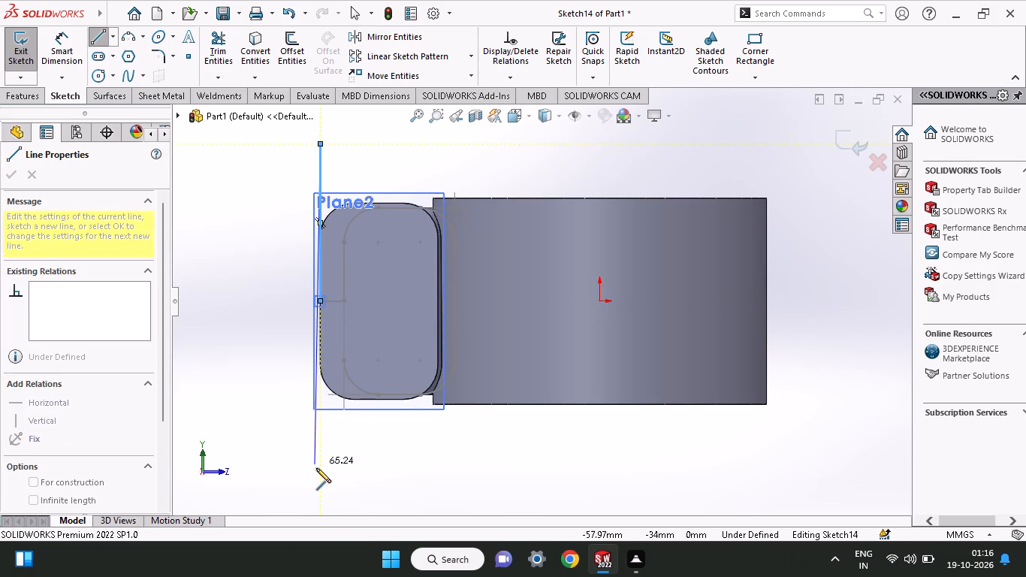
click(323, 471)
right_click(246, 412)
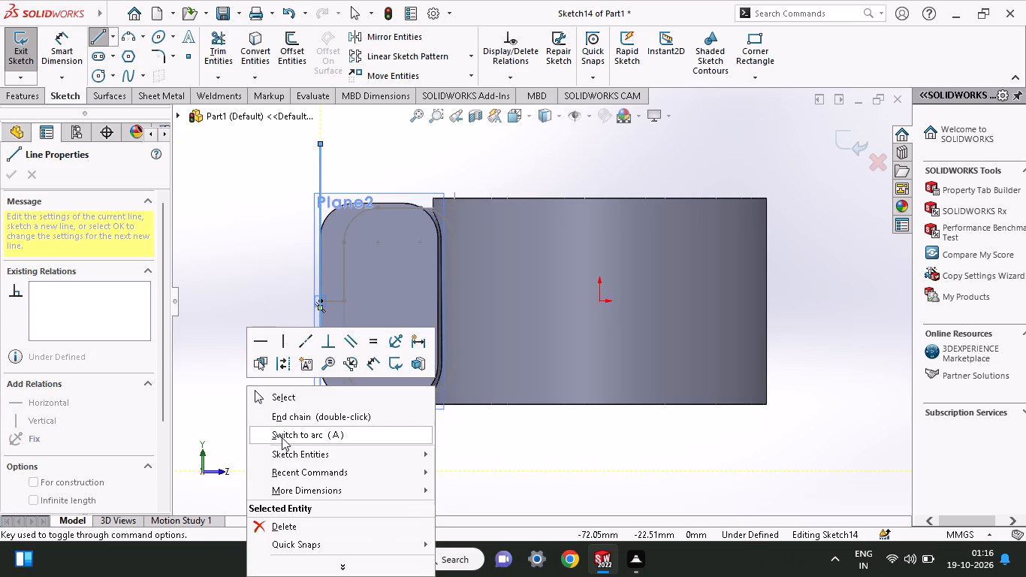
click(271, 401)
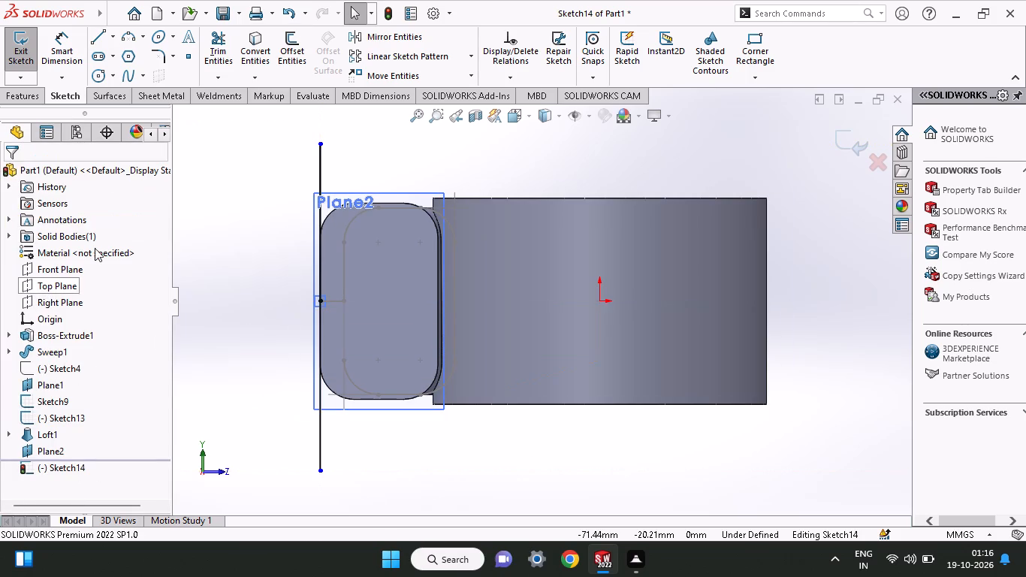
Dimension the vertical line's upper and lower ends at 24 mm each from the edge midpoint.
click(47, 50)
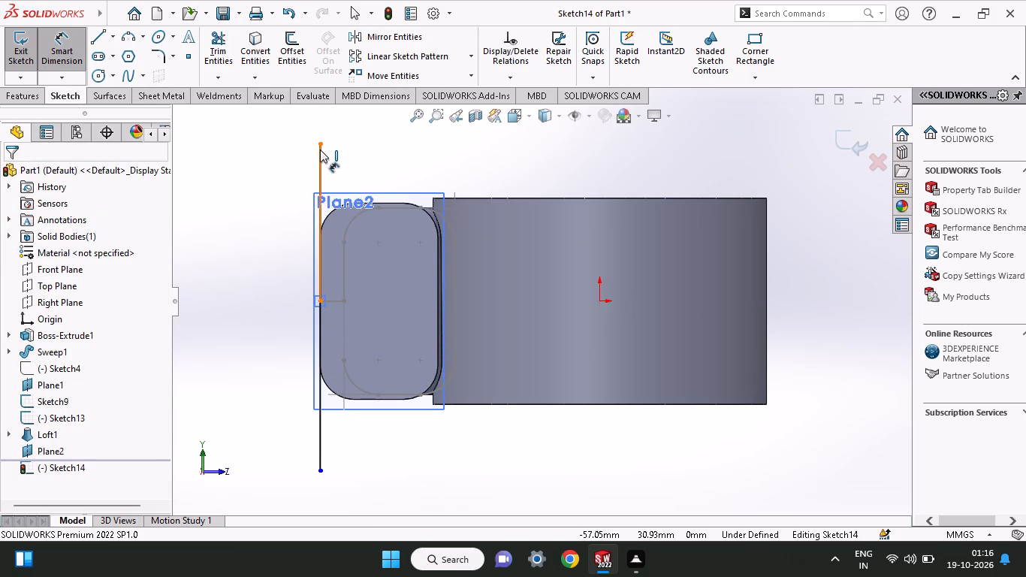
click(320, 150)
click(285, 169)
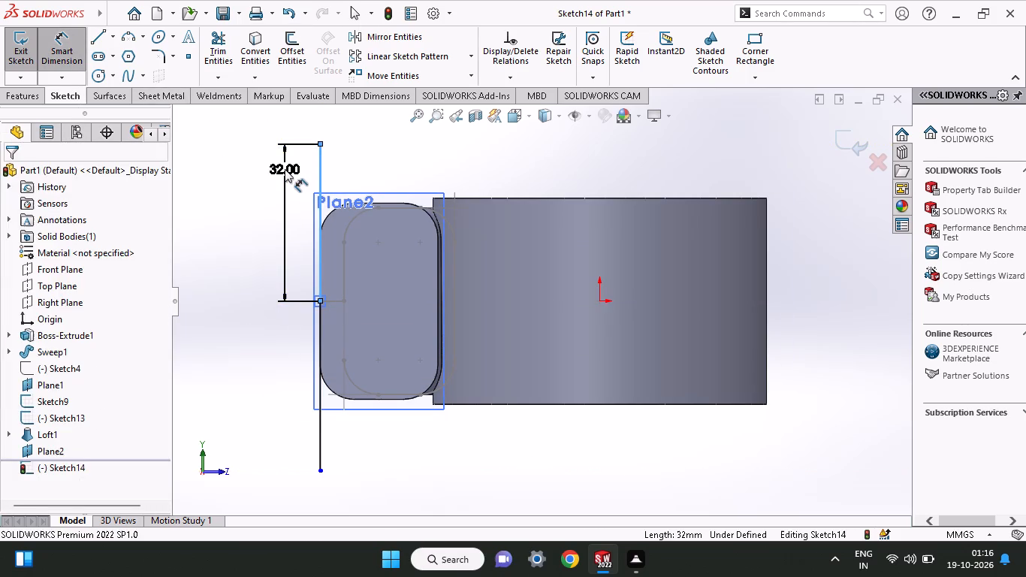
text(24)
key(Return)
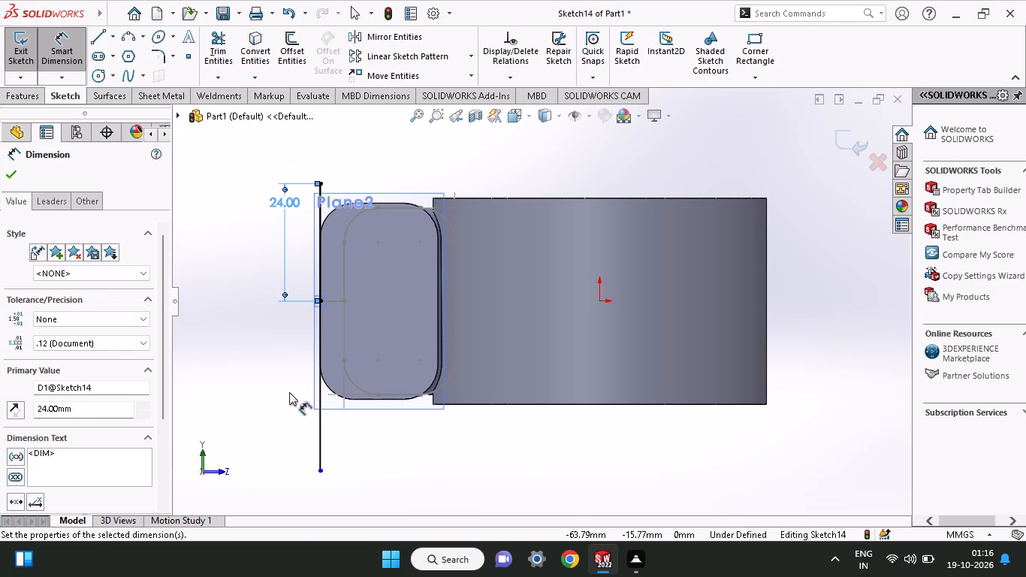
click(322, 471)
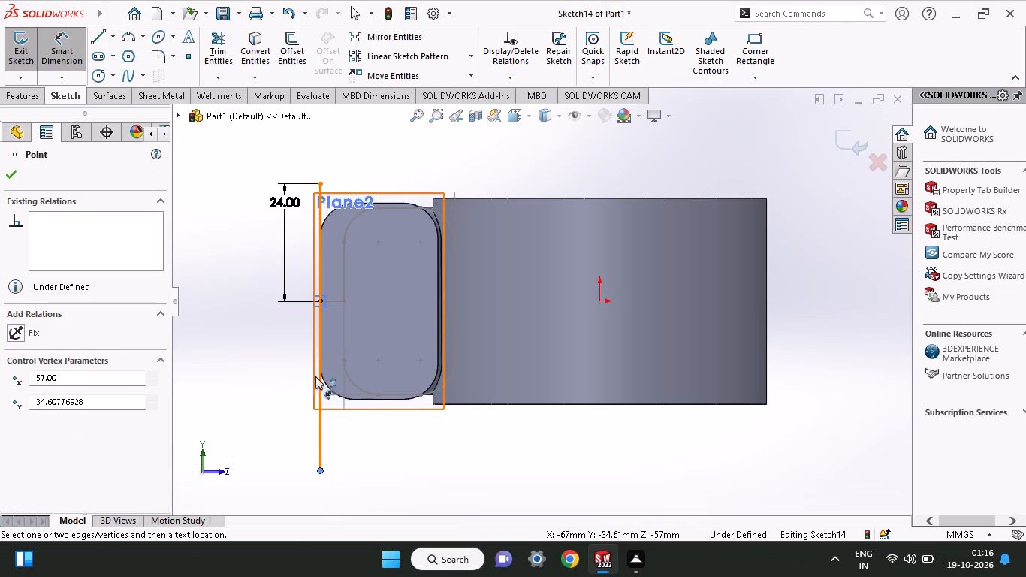
click(322, 305)
click(294, 331)
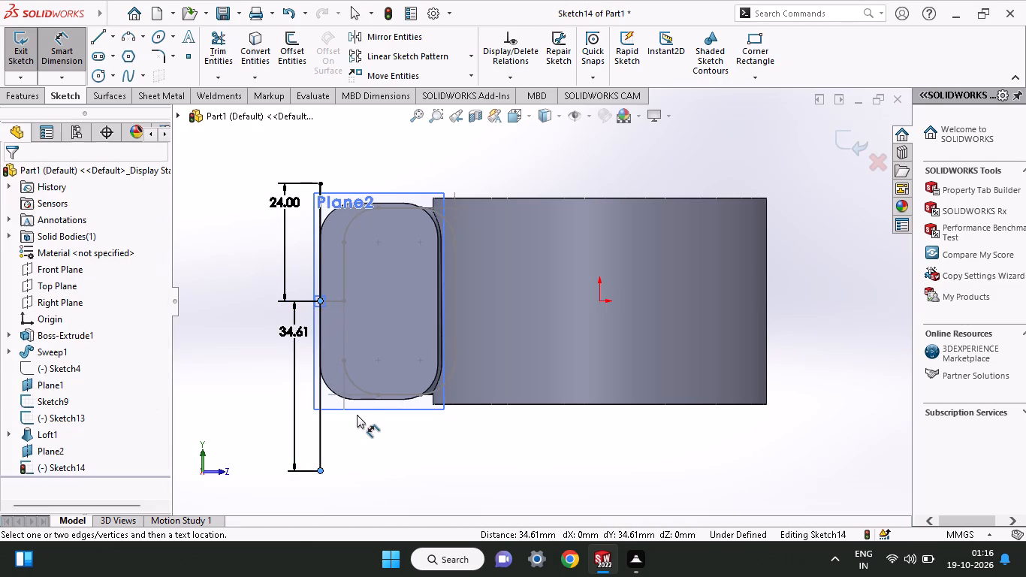
text(24)
key(Return)
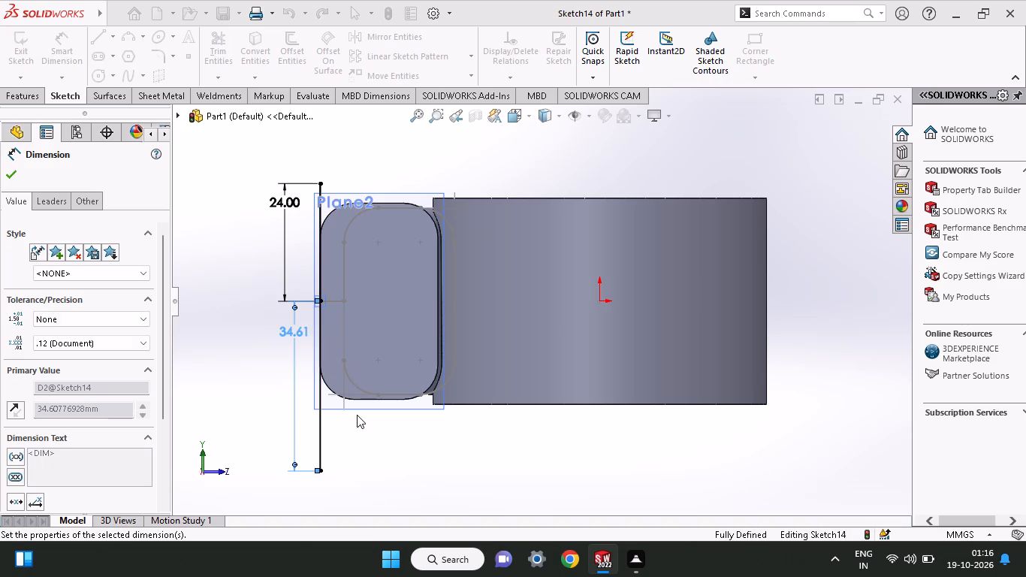
Draw three lines from the vertical line's upper end to its lower end, closing a rectangle about 28 mm wide.
click(96, 43)
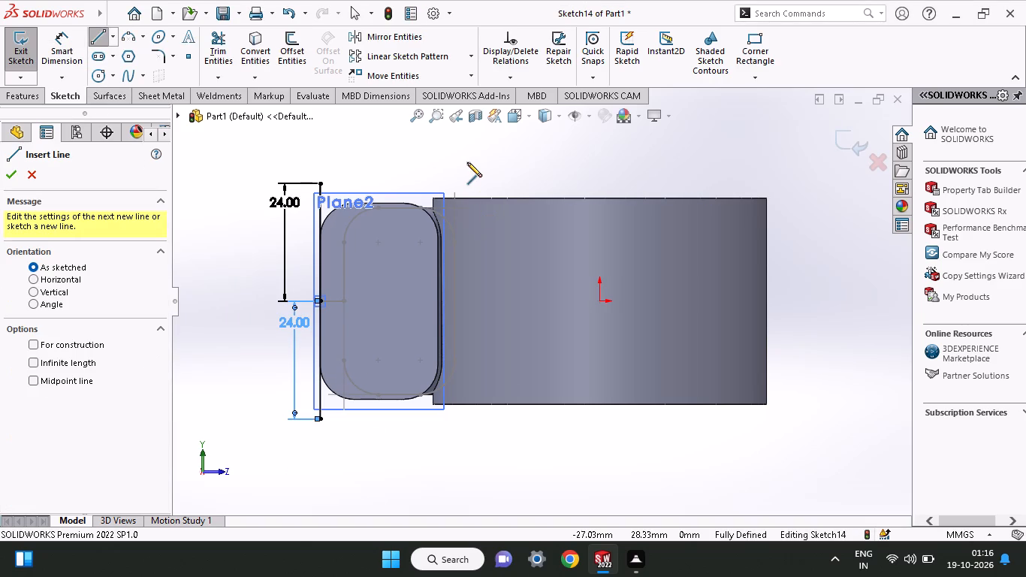
click(319, 181)
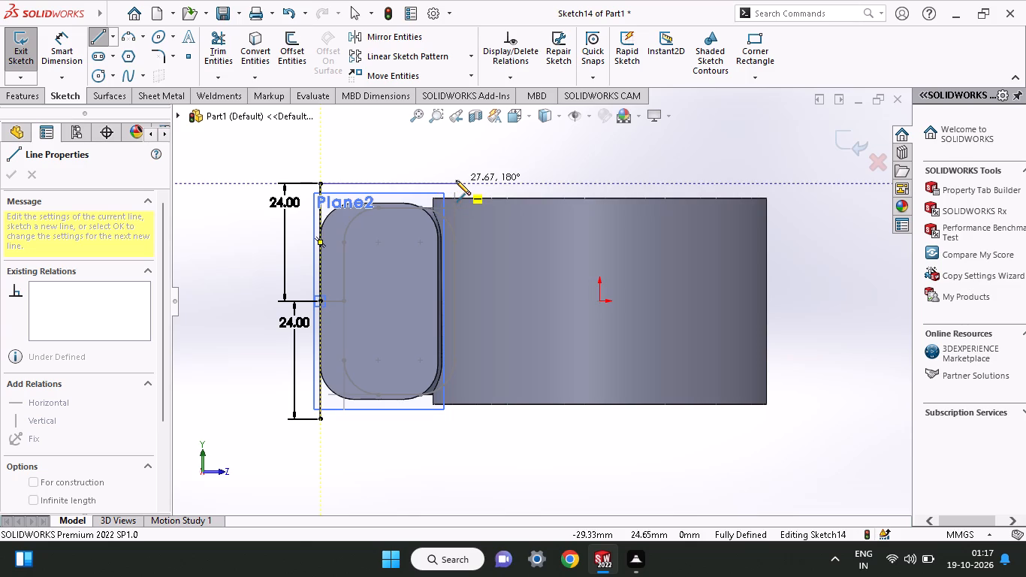
click(456, 180)
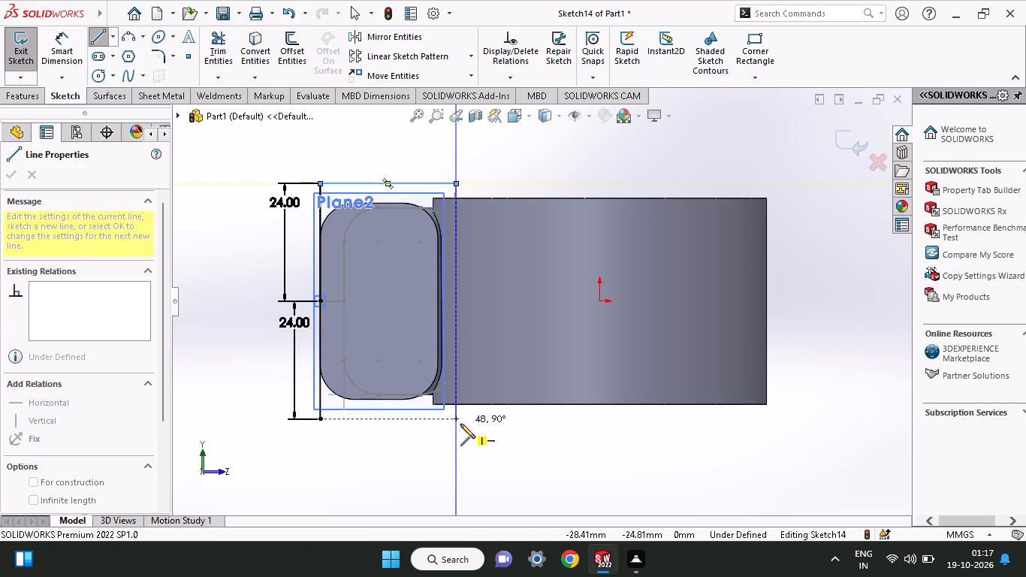
click(458, 417)
click(320, 419)
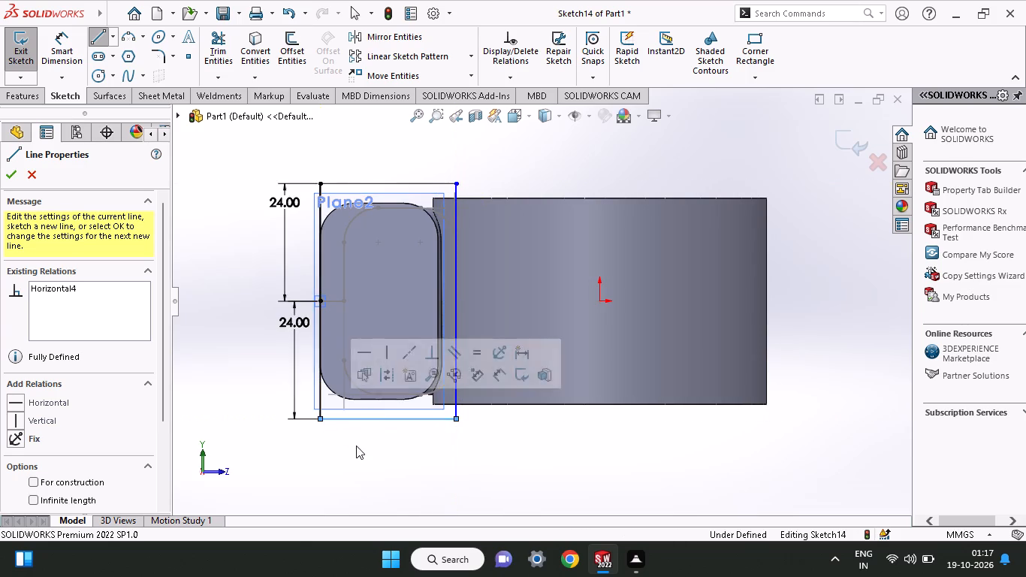
right_click(382, 461)
click(402, 437)
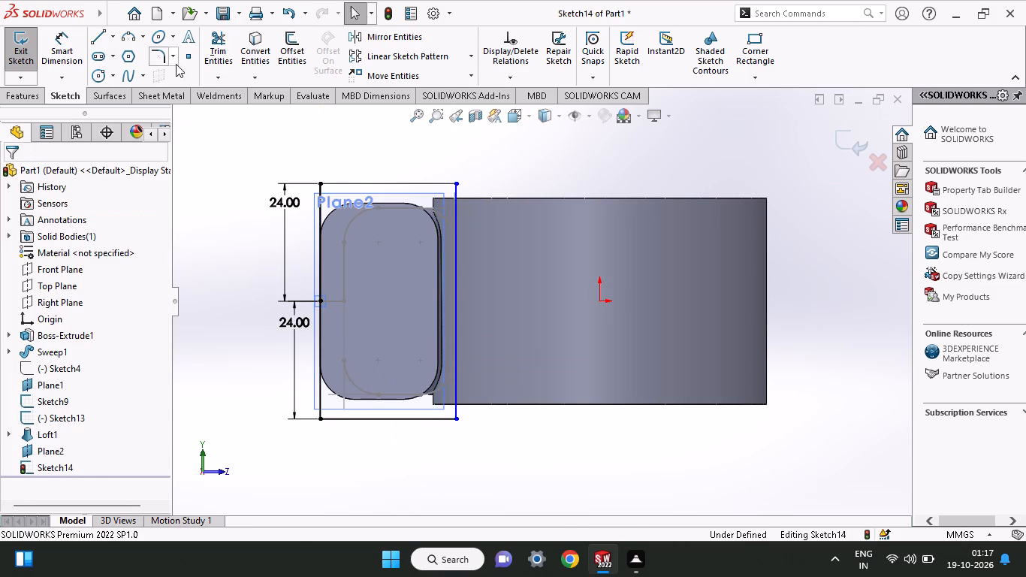
Dimension the rectangle's upper horizontal side at 35 mm.
click(56, 39)
click(339, 181)
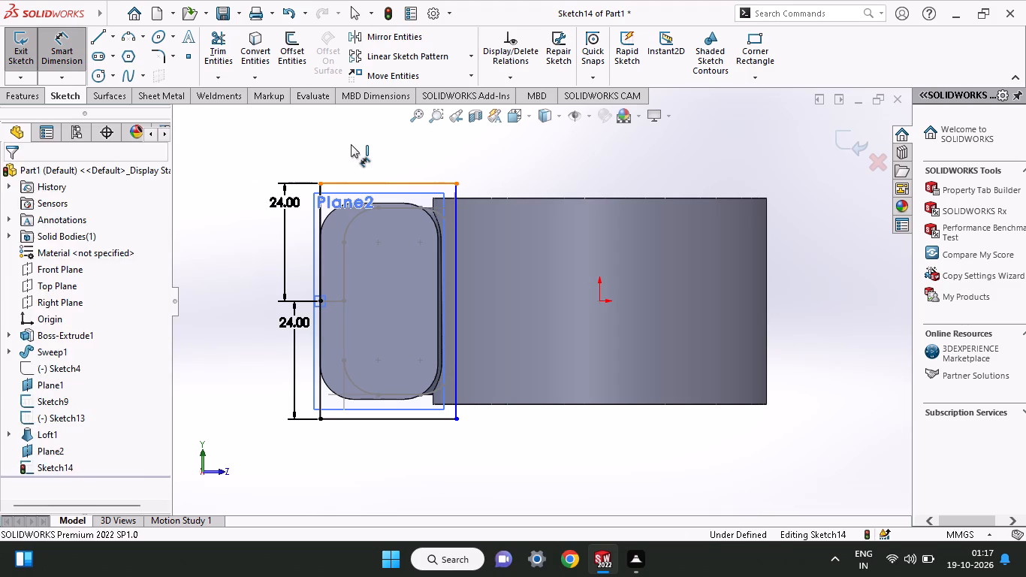
drag(352, 135, 362, 159)
text(35)
key(Return)
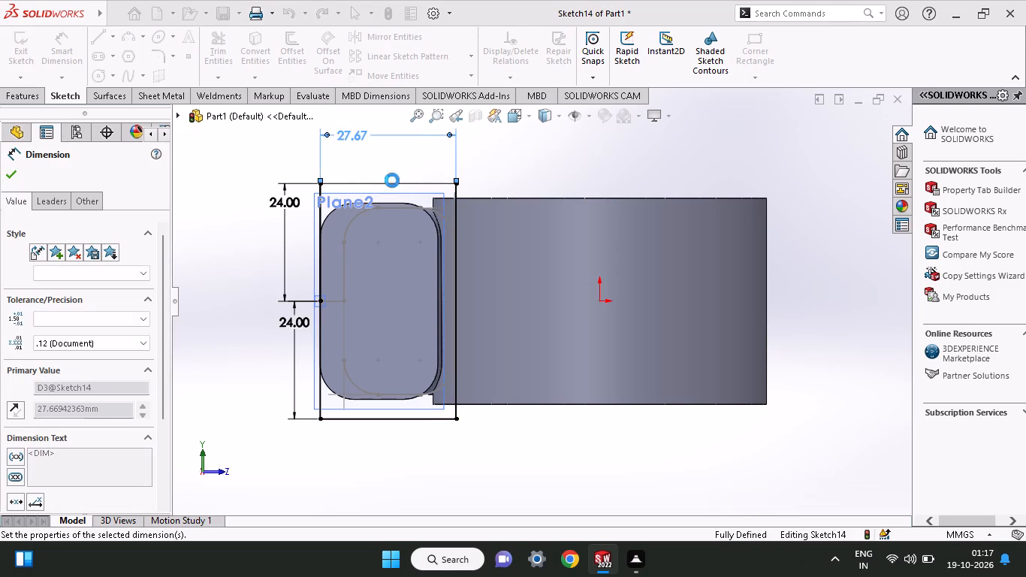
click(9, 180)
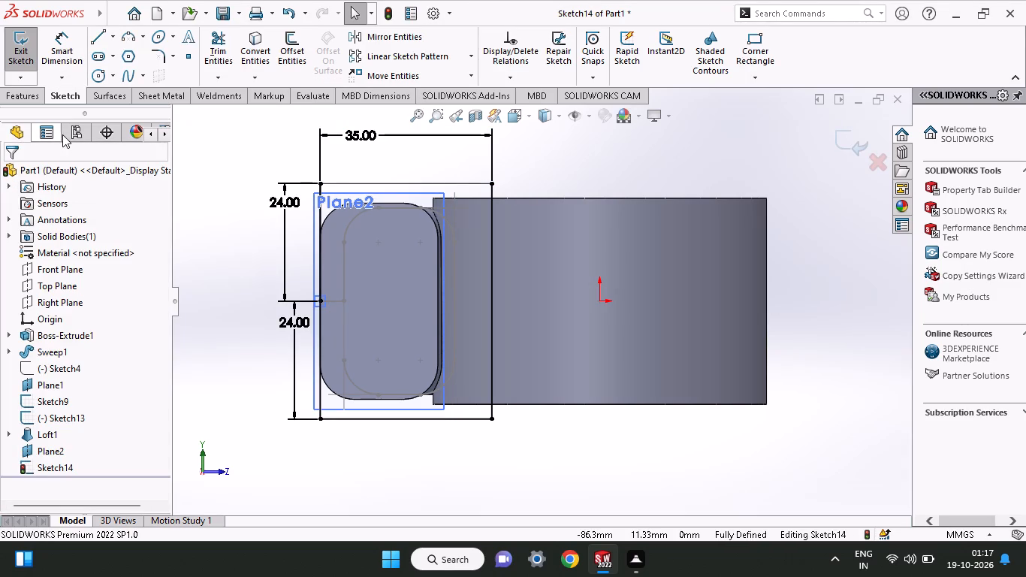
Fillet all four corners of the rectangle on the offset plane with a 7 mm radius.
click(158, 54)
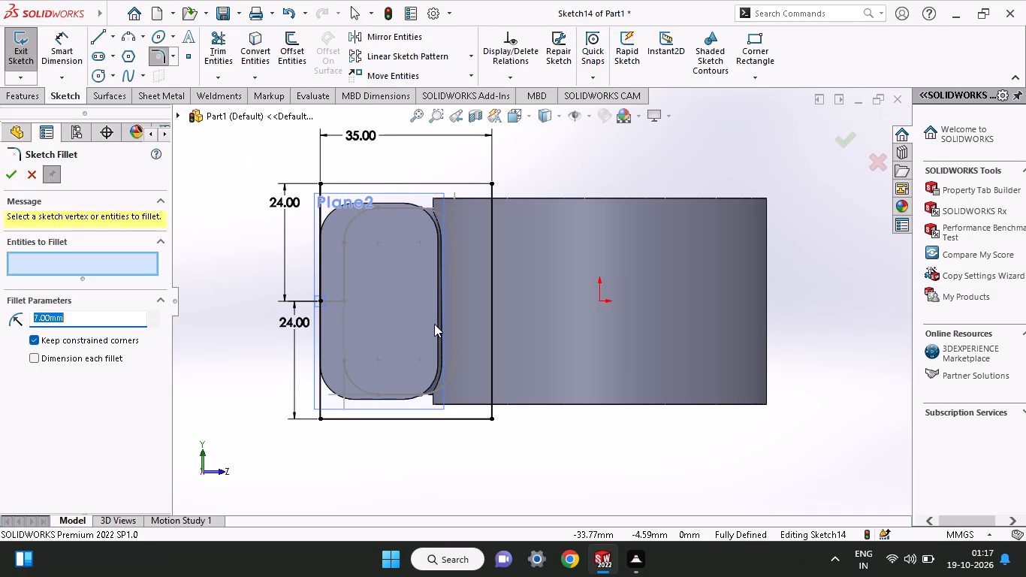
click(494, 185)
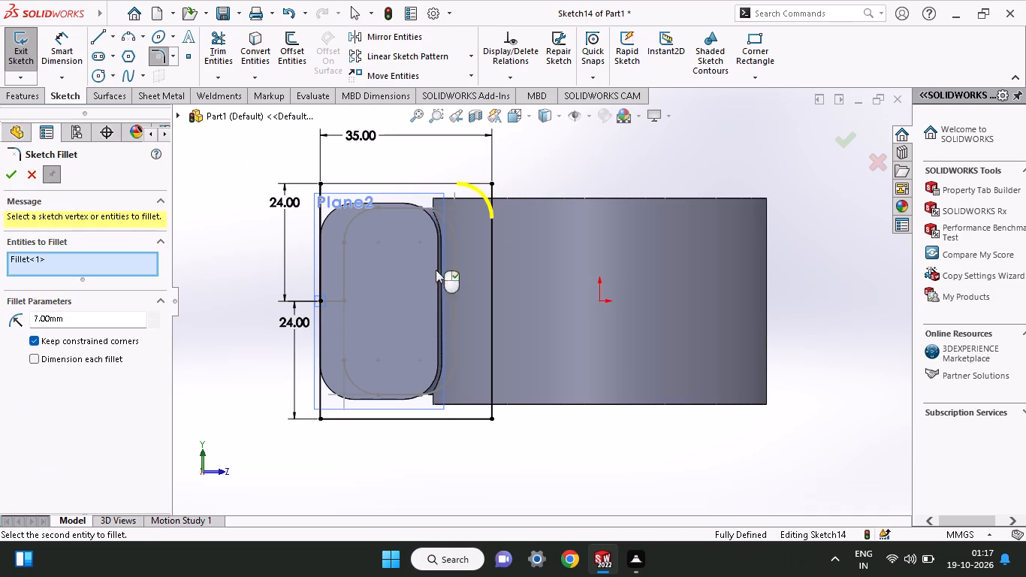
click(331, 185)
click(317, 228)
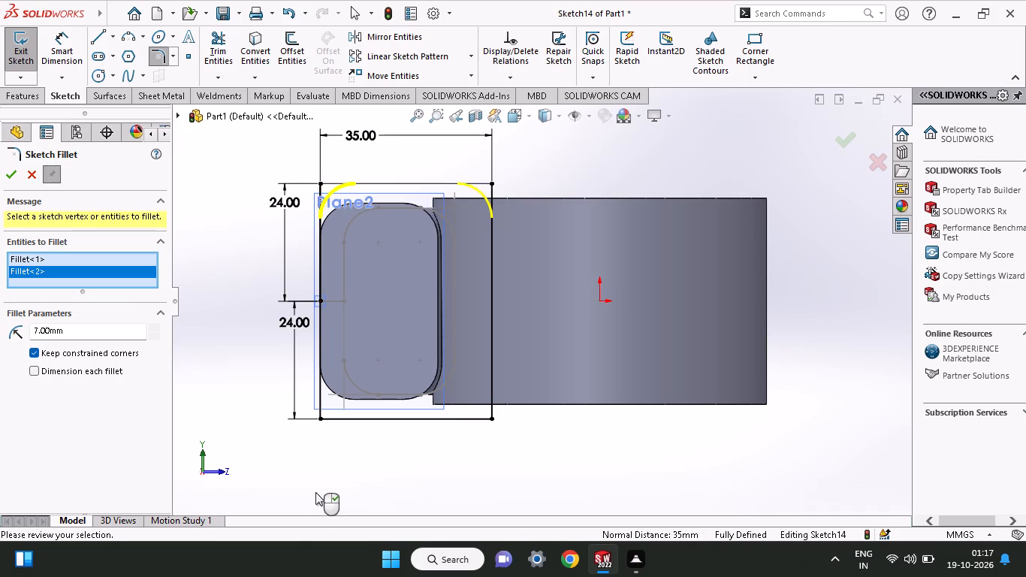
click(316, 418)
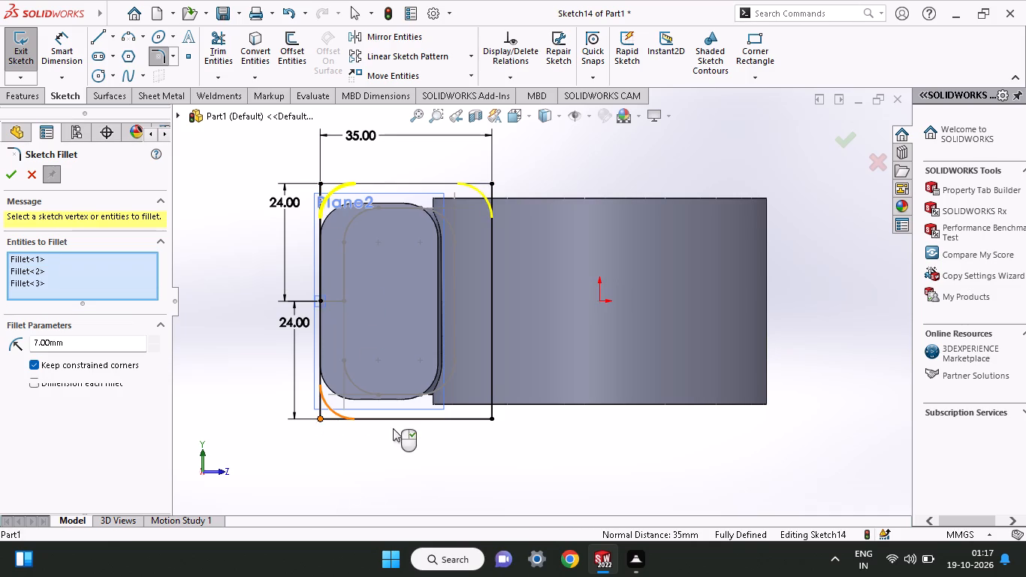
click(488, 418)
click(6, 174)
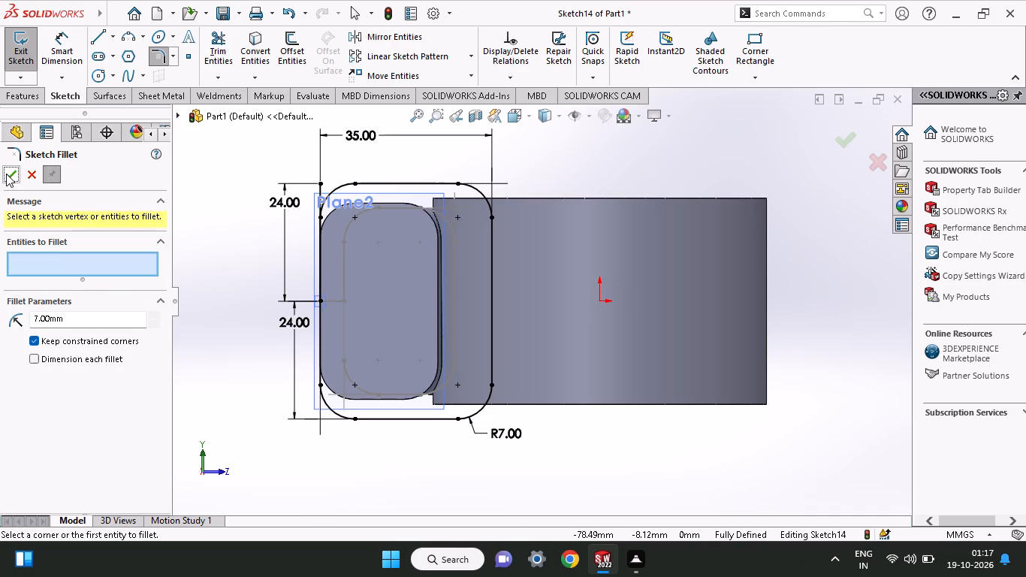
Trim the leftover line ends at the rounded rectangle's corner where the upper 24 mm and 35 mm dimensions meet, and close the sketch.
middle_drag(556, 322, 593, 347)
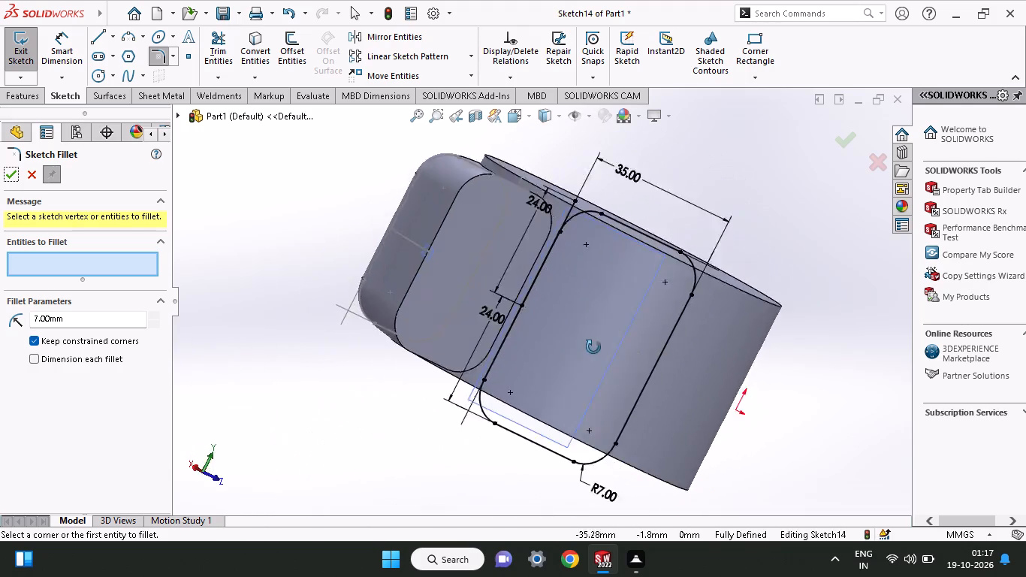
middle_drag(593, 347, 548, 454)
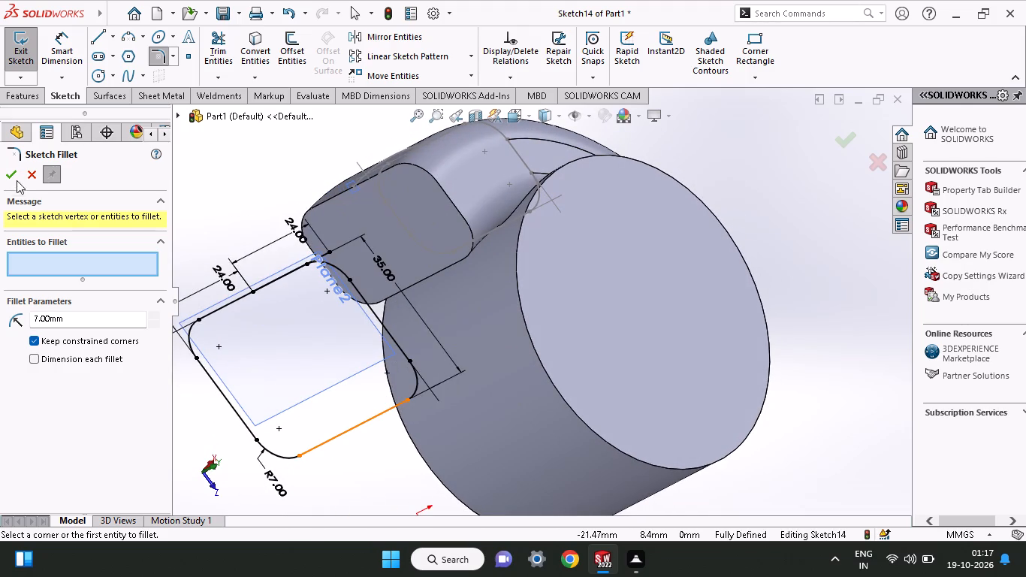
click(14, 170)
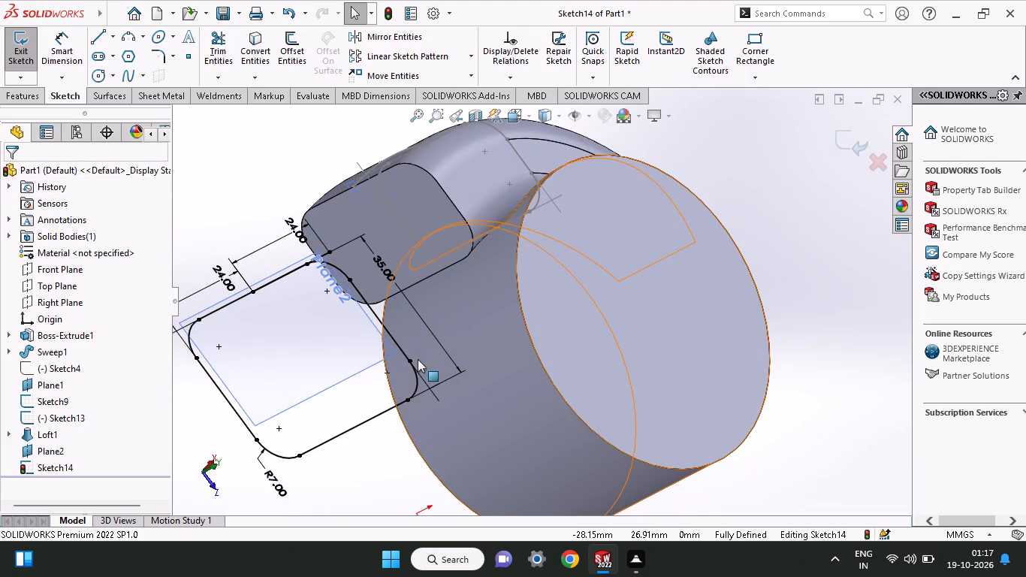
click(224, 47)
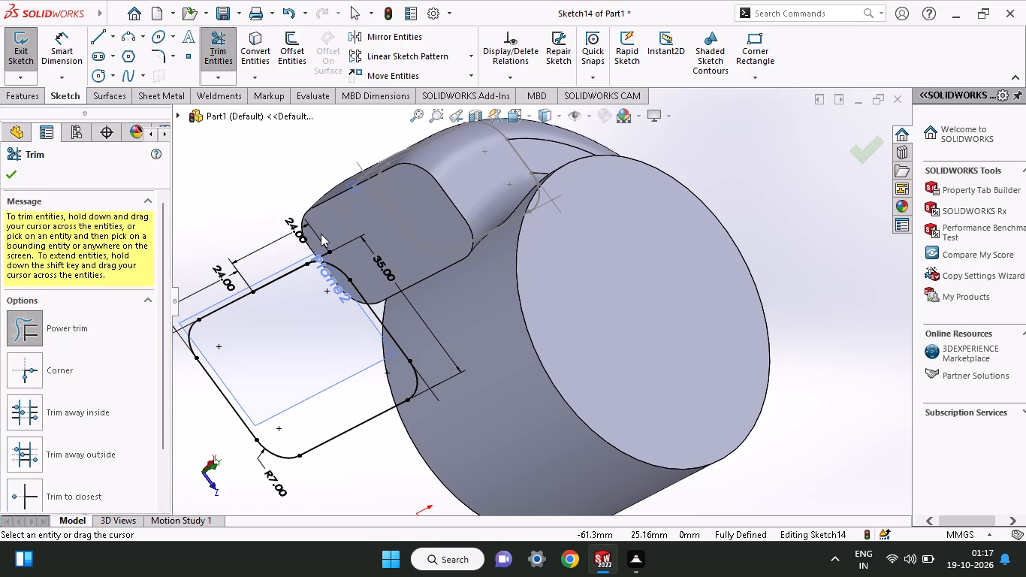
drag(315, 237, 322, 249)
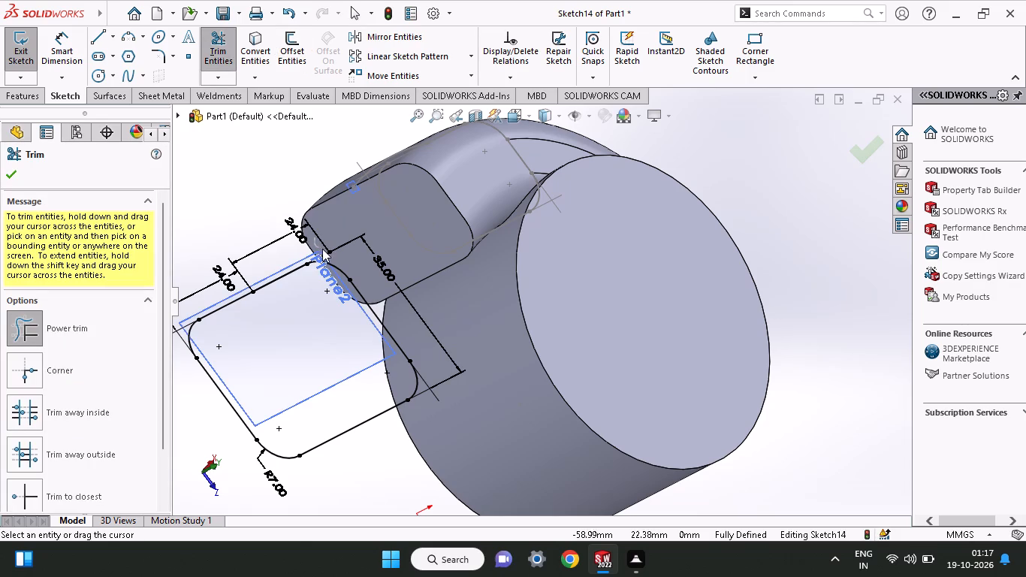
drag(322, 249, 333, 255)
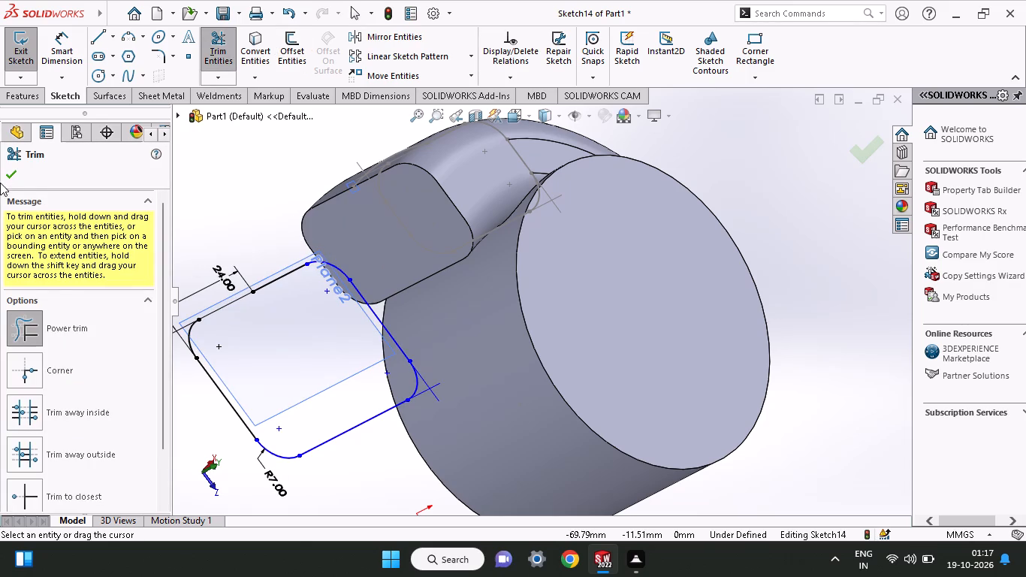
click(10, 173)
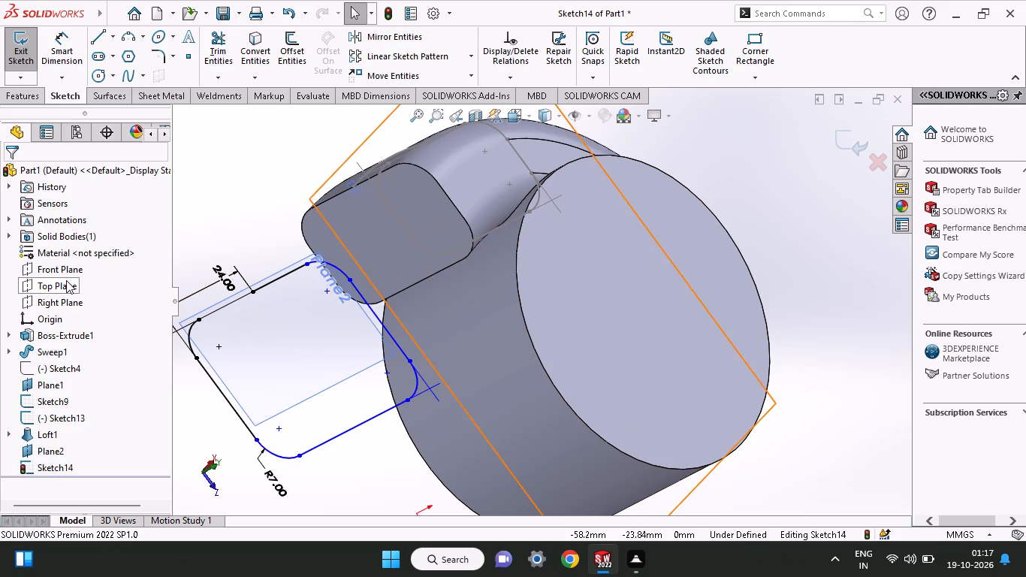
click(66, 280)
click(85, 264)
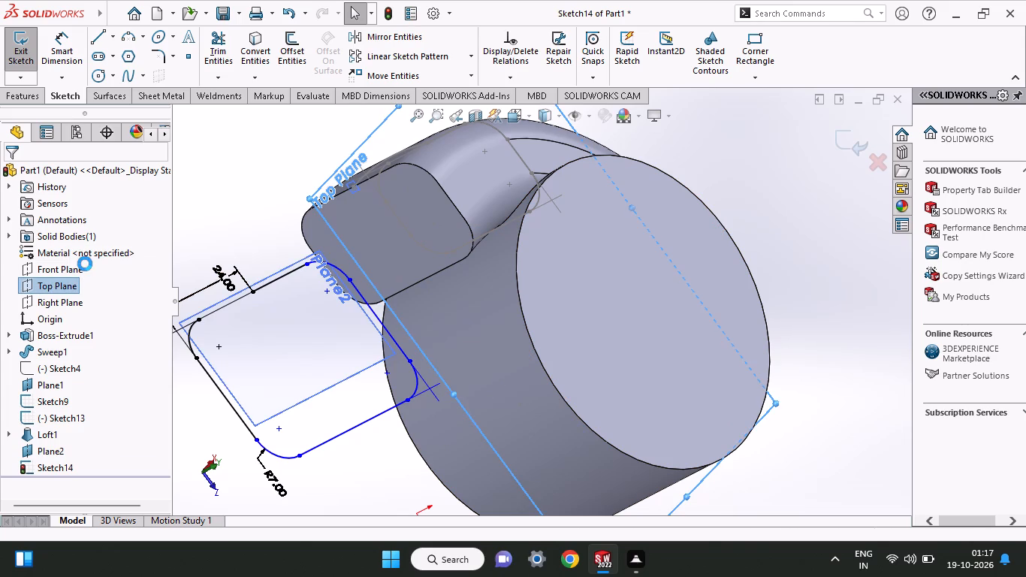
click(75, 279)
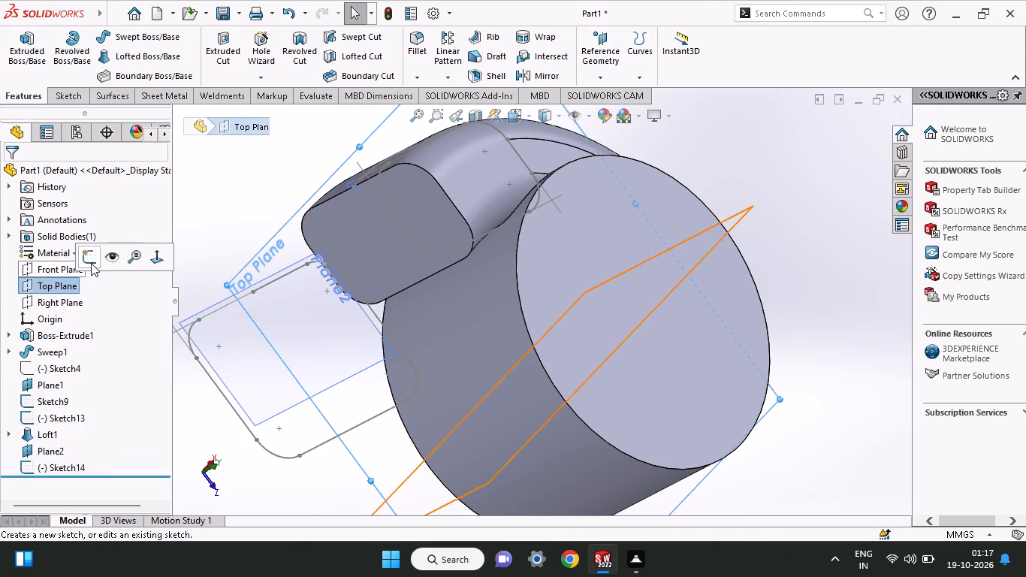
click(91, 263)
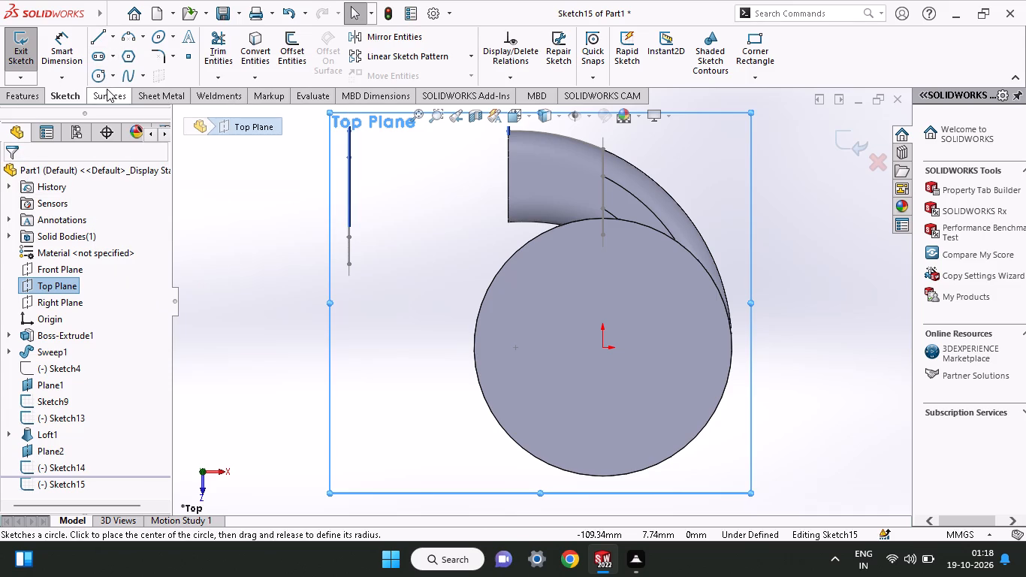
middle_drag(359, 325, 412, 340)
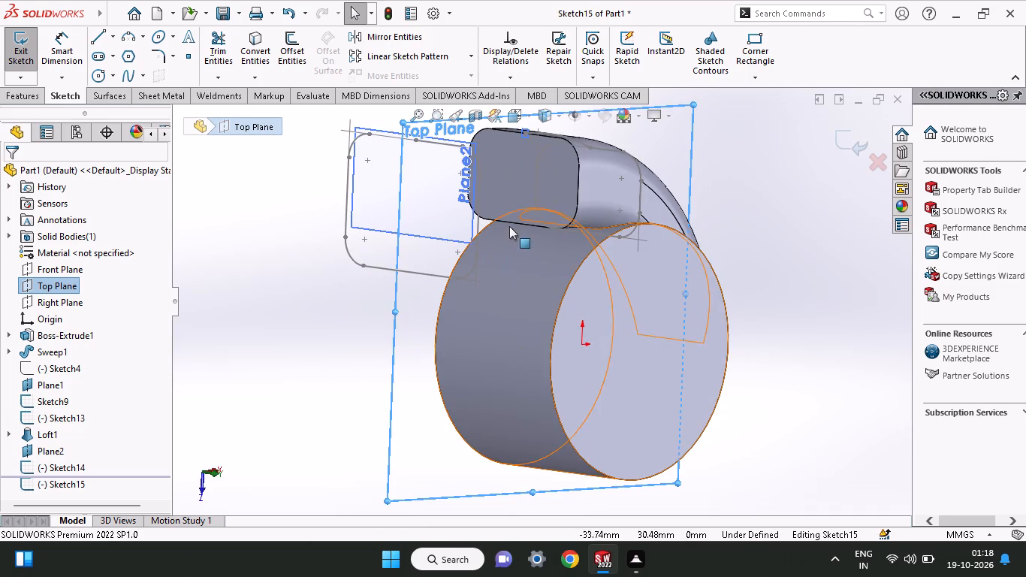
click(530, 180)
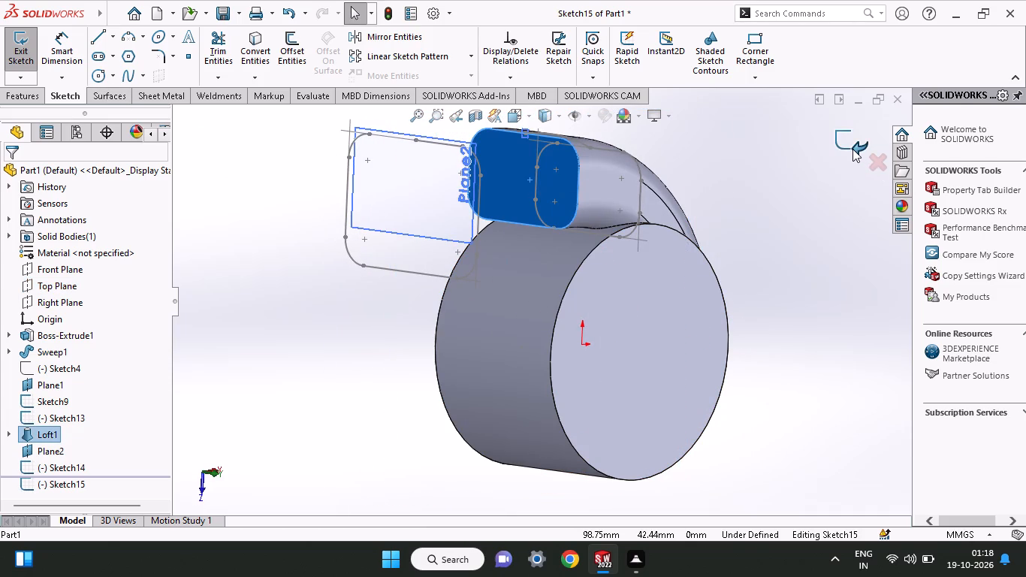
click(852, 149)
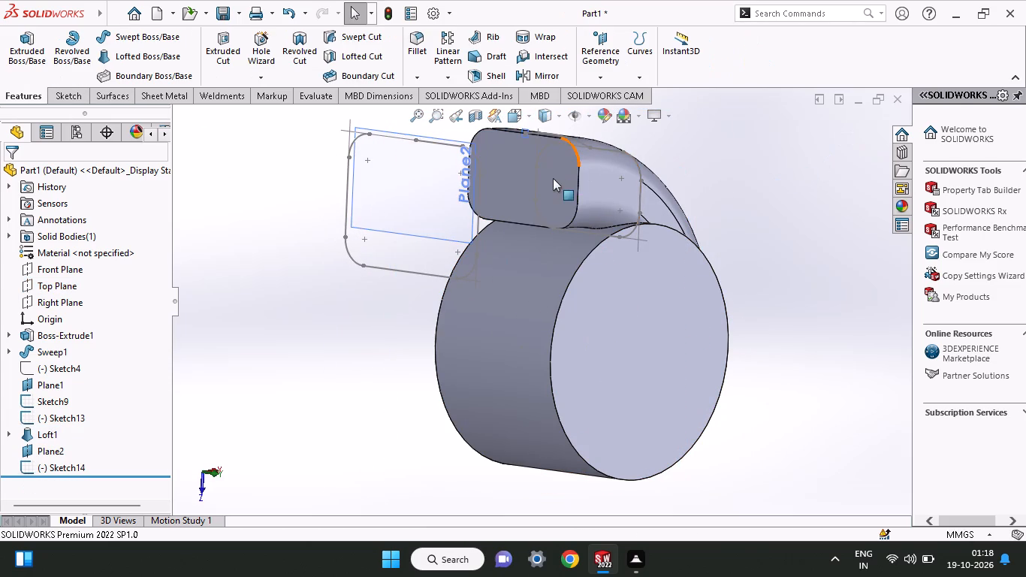
Sketch on the loft's end face, convert its outline into sketch entities and exit the sketch.
click(530, 185)
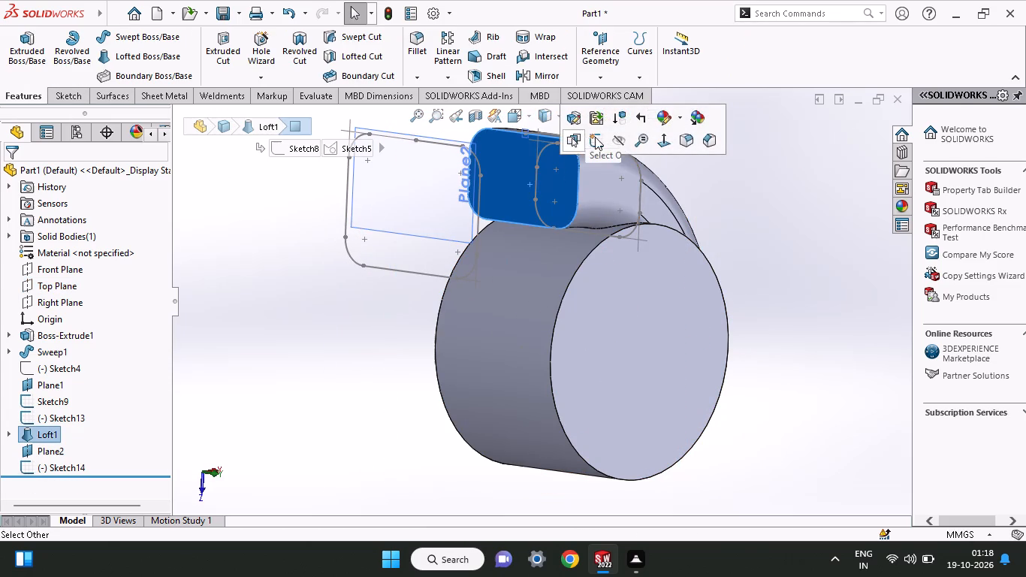
click(595, 137)
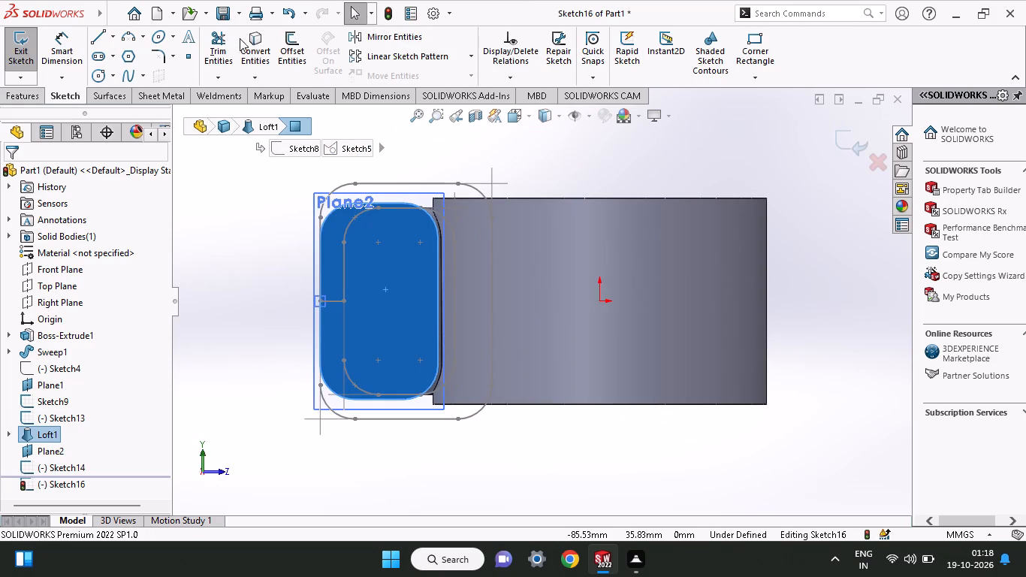
click(261, 36)
middle_drag(708, 216, 677, 330)
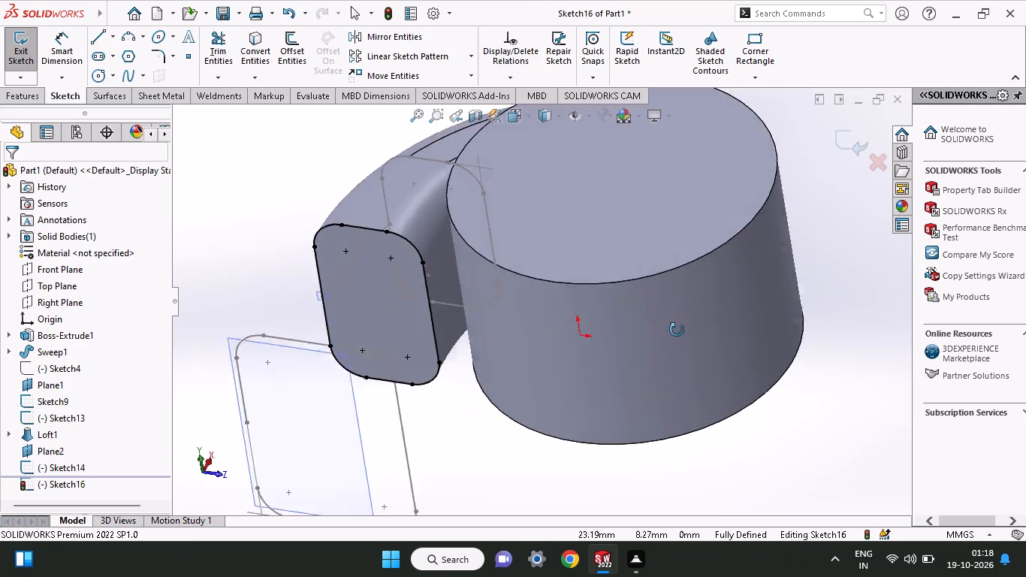
middle_drag(677, 330, 734, 361)
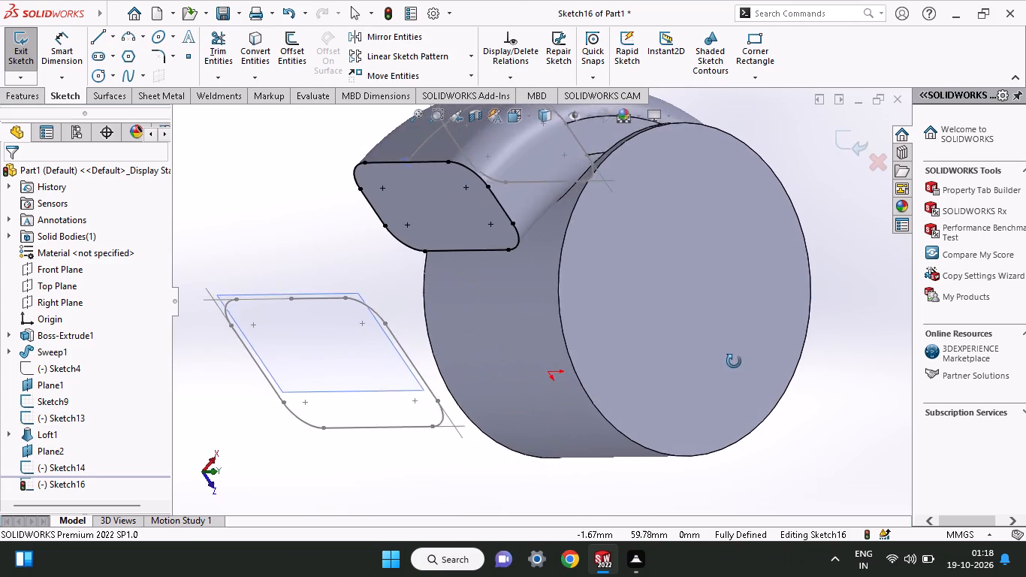
middle_drag(734, 361, 735, 349)
click(21, 89)
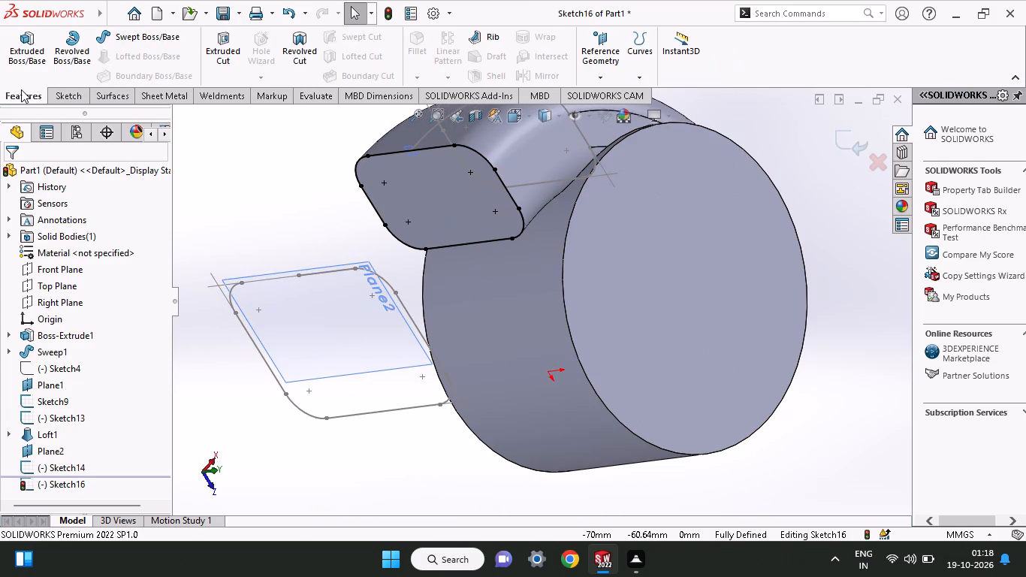
right_click(225, 201)
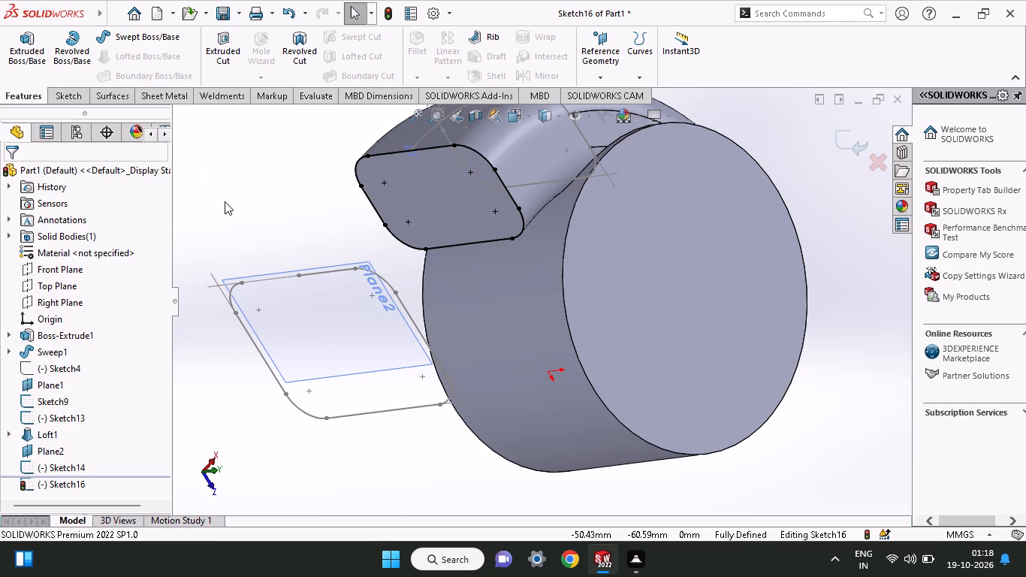
click(398, 186)
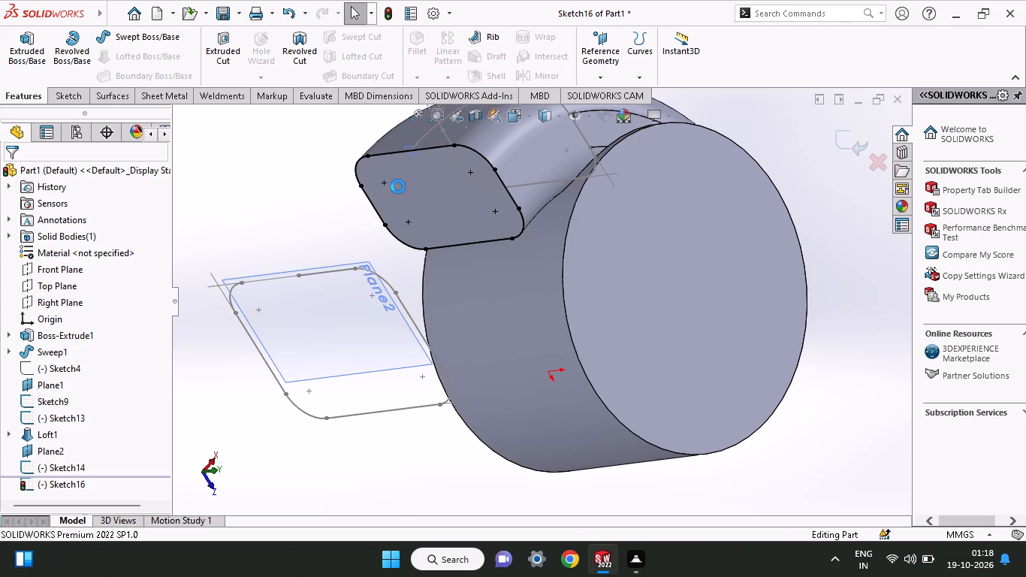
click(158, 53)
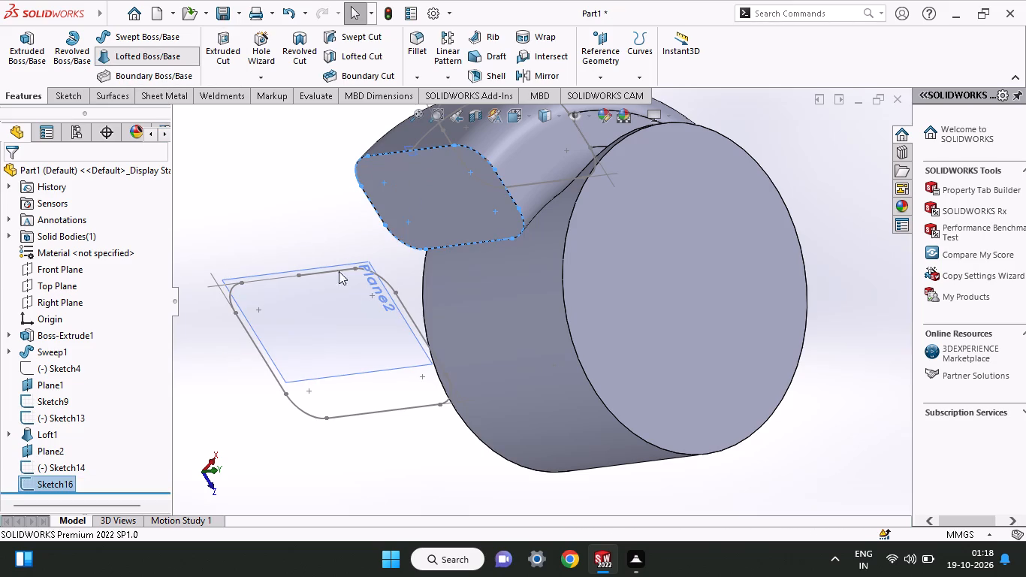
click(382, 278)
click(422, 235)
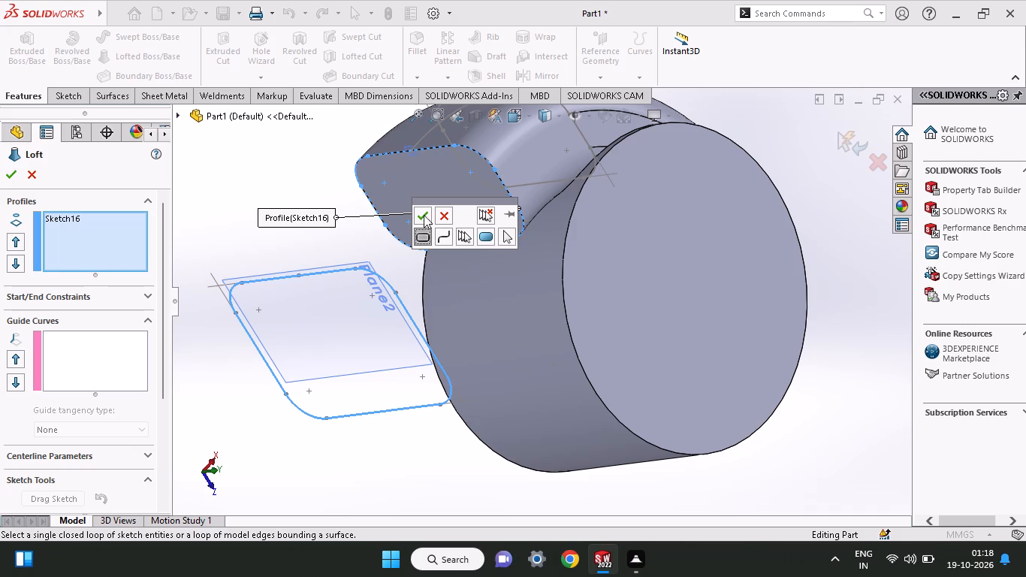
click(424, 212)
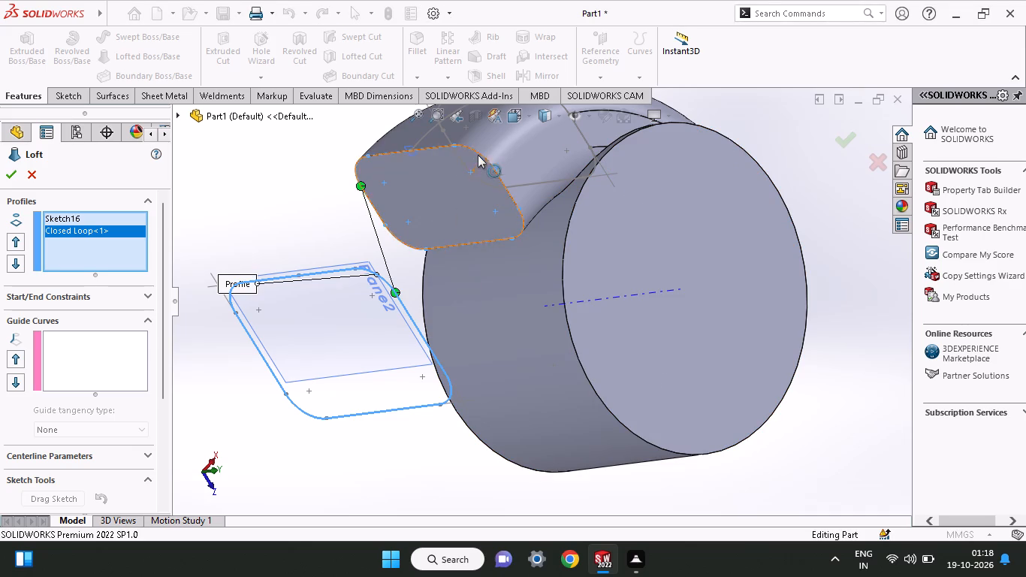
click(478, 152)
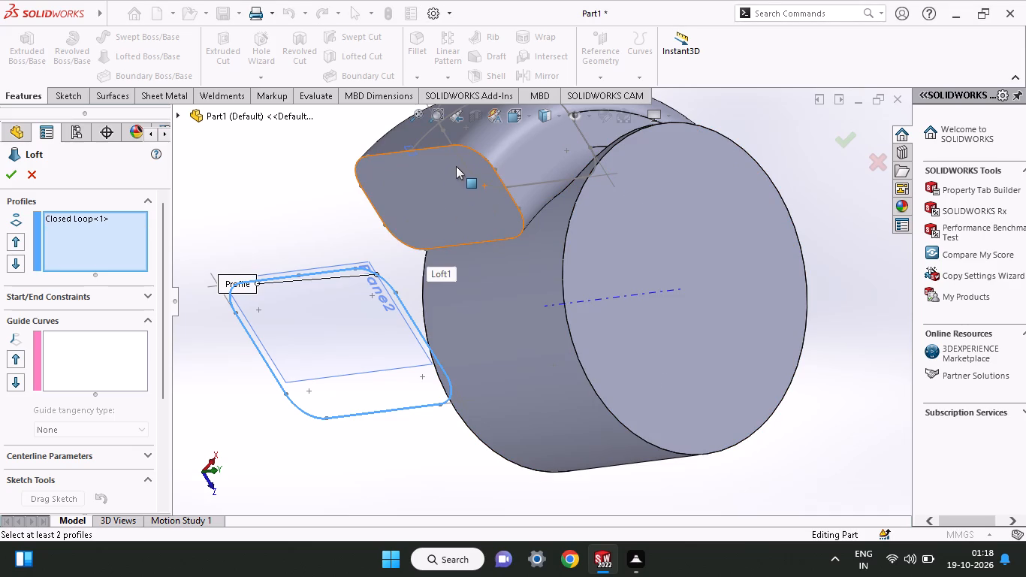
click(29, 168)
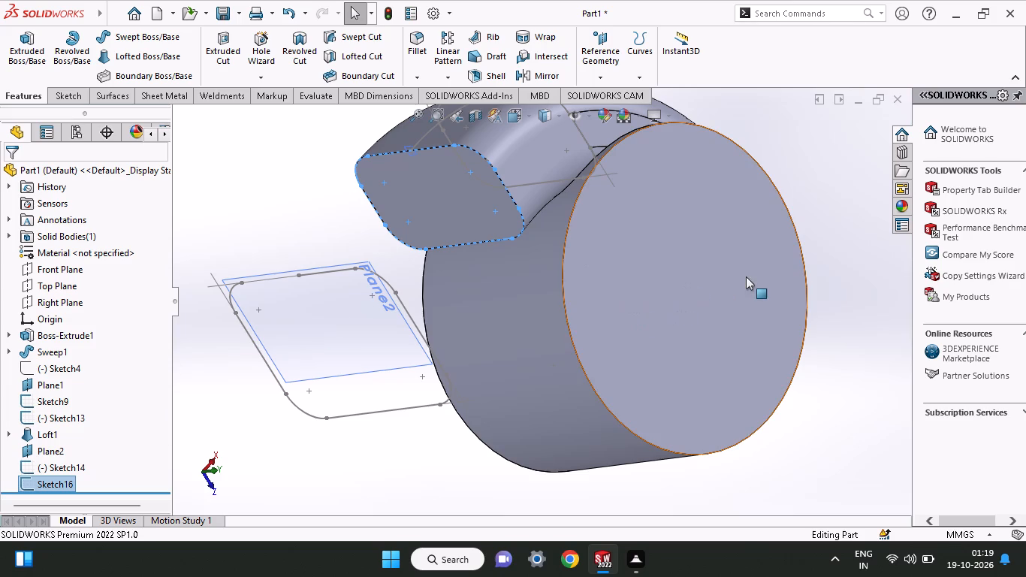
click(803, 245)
Create another sketch on the loft's end face with its outline converted into sketch entities, and exit the sketch.
click(467, 184)
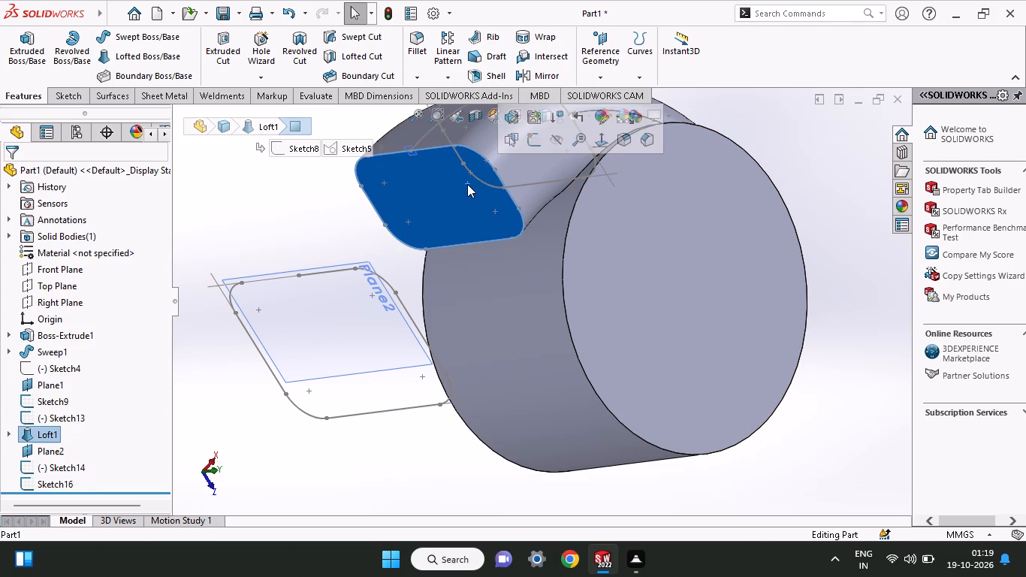
click(533, 137)
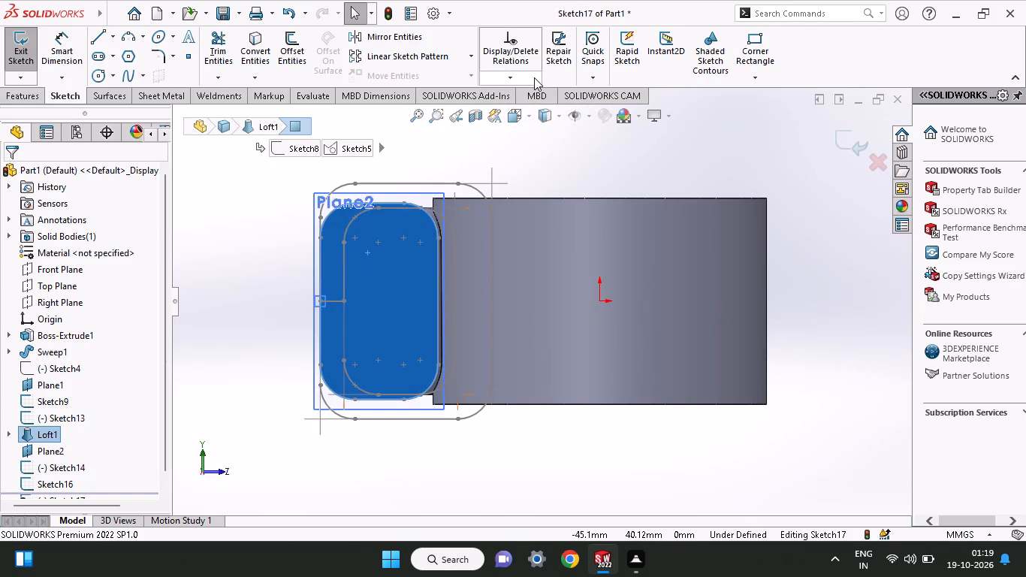
click(255, 43)
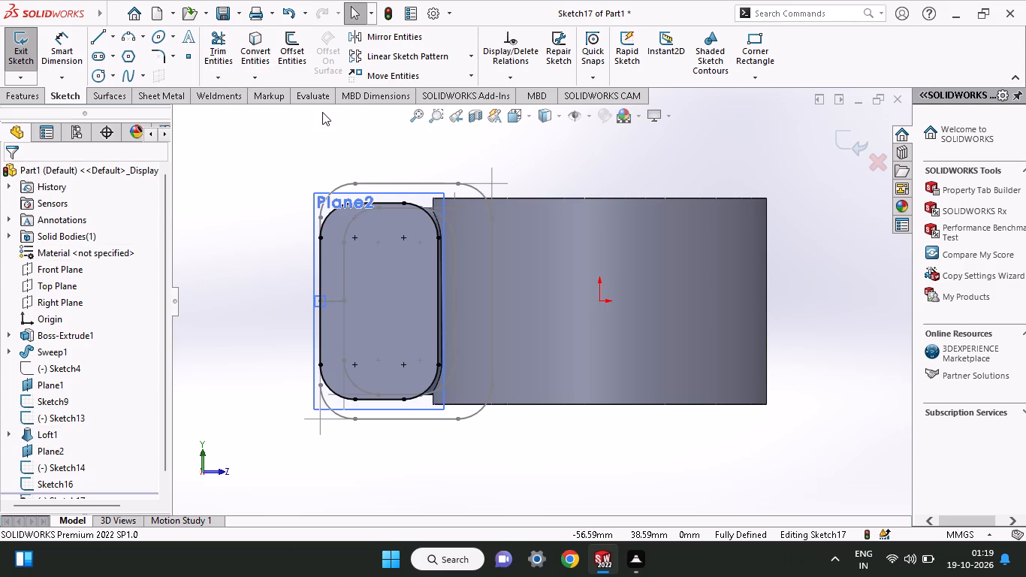
middle_drag(322, 112, 303, 204)
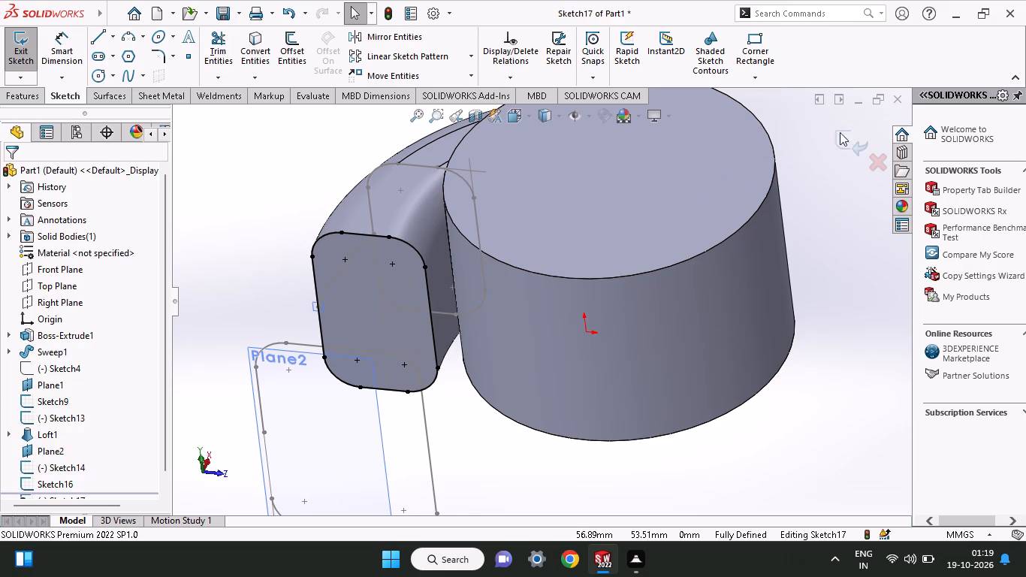
click(14, 93)
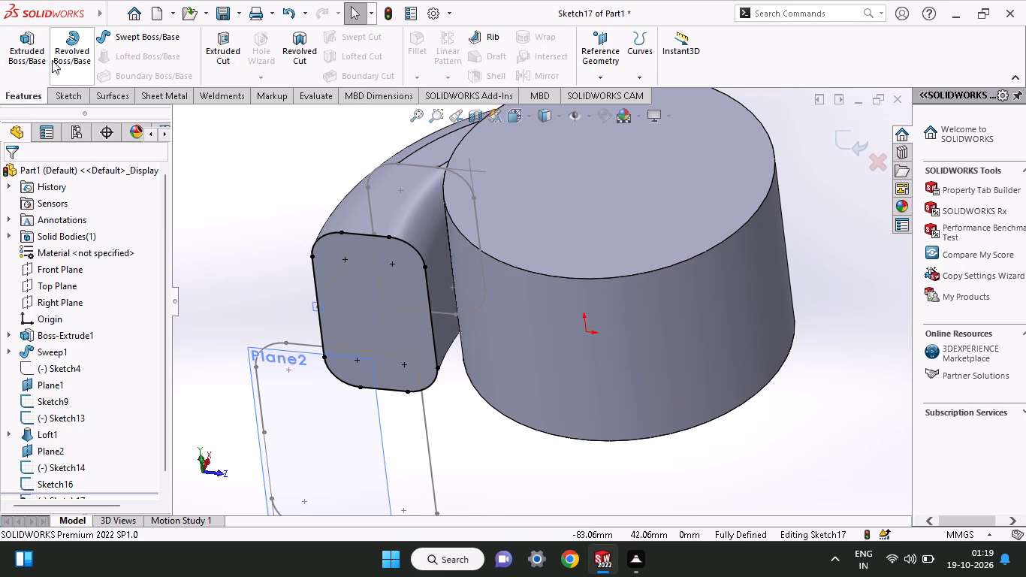
right_click(225, 156)
click(391, 136)
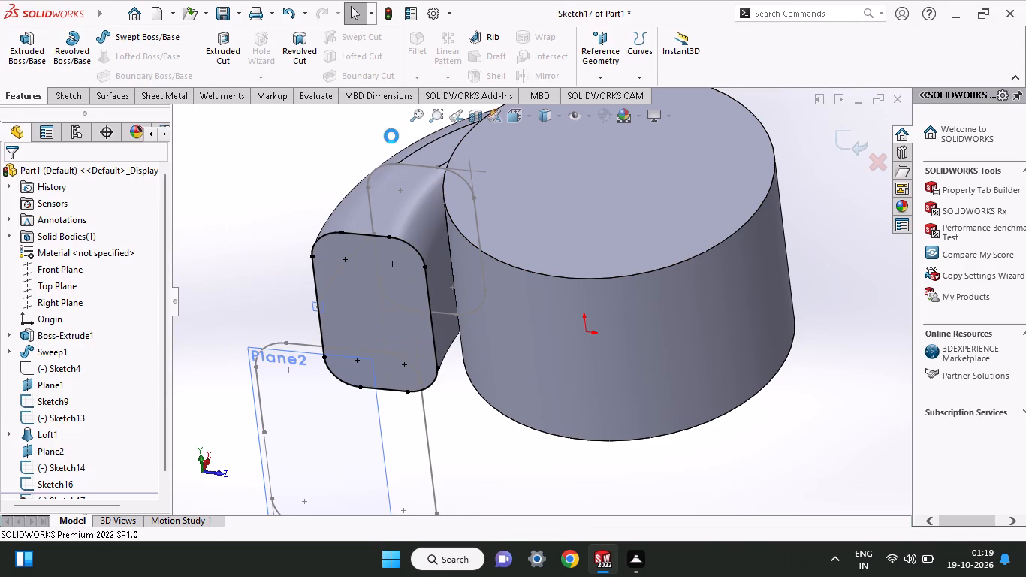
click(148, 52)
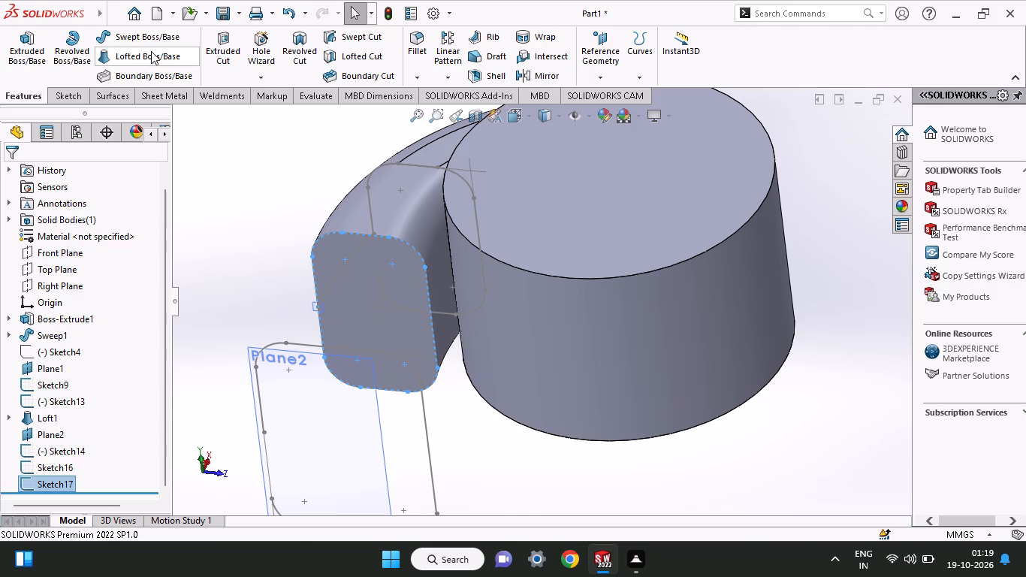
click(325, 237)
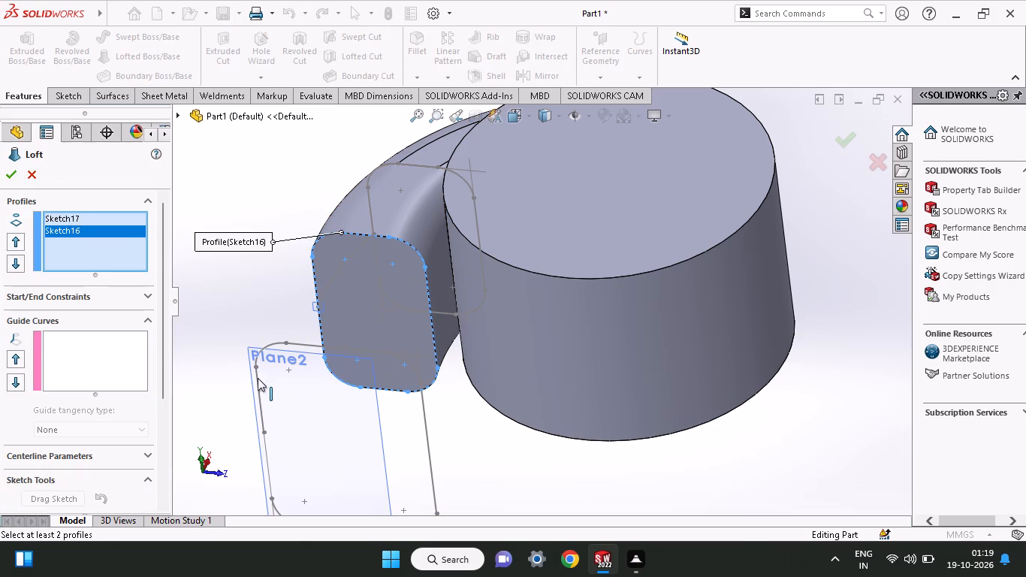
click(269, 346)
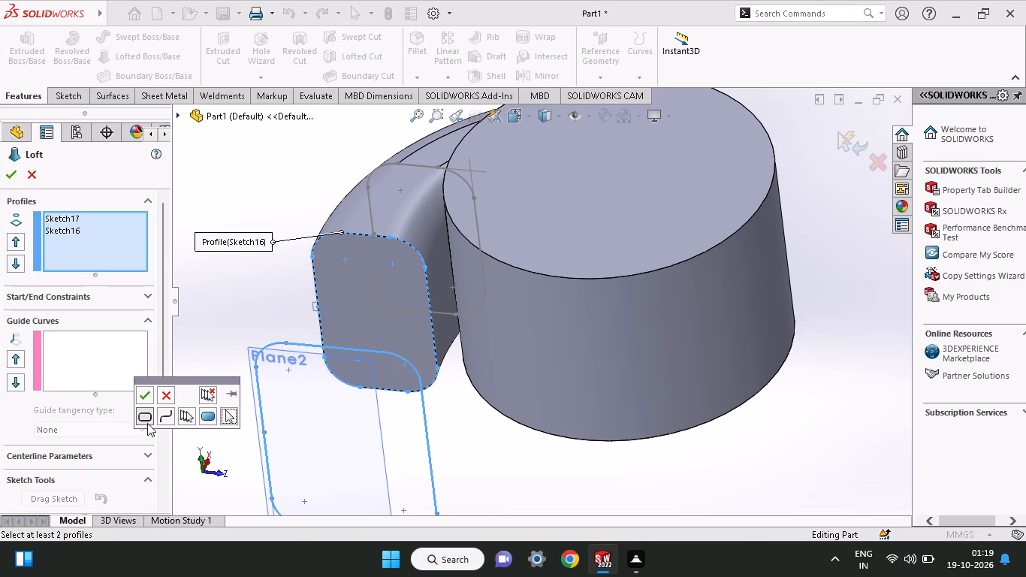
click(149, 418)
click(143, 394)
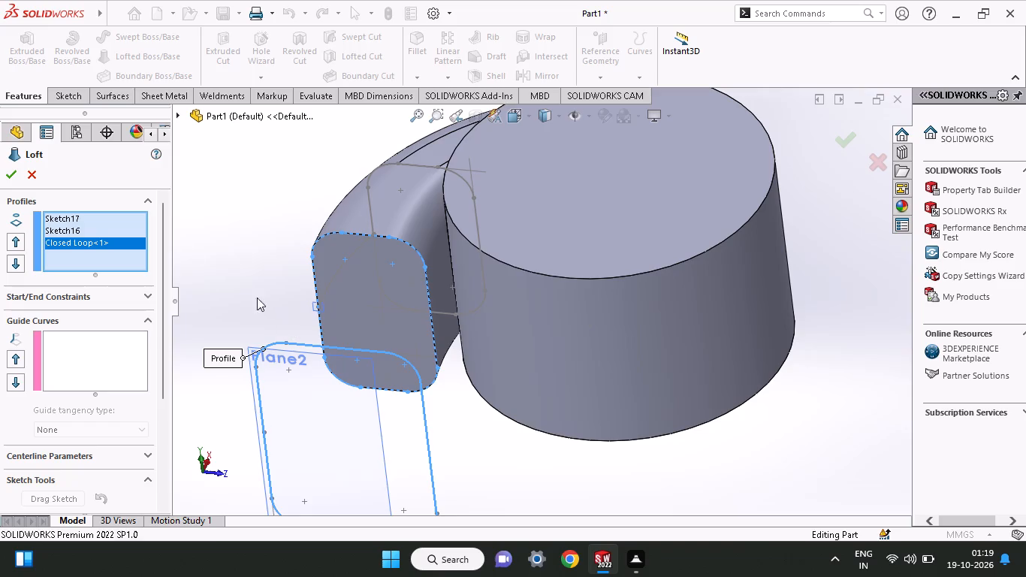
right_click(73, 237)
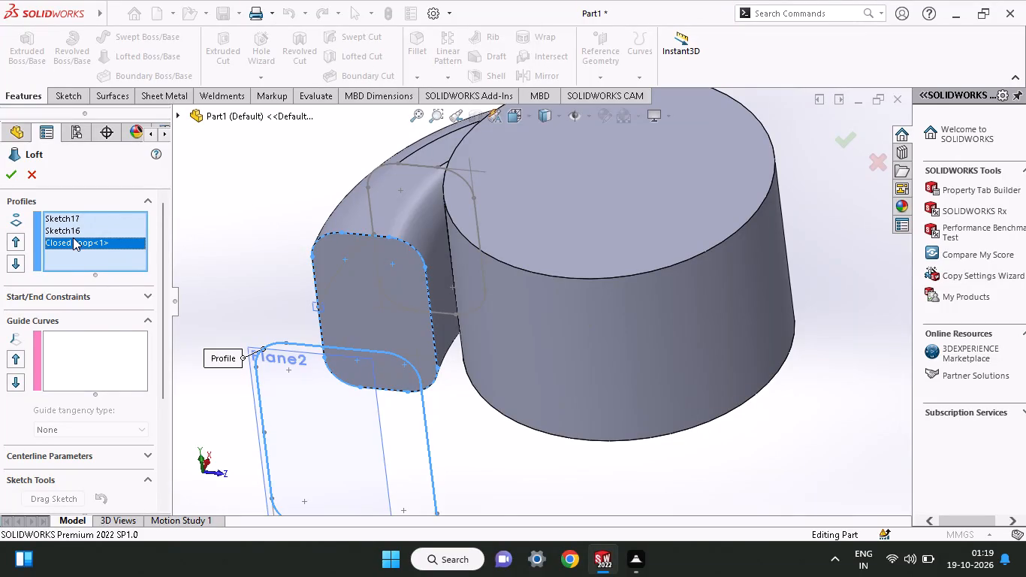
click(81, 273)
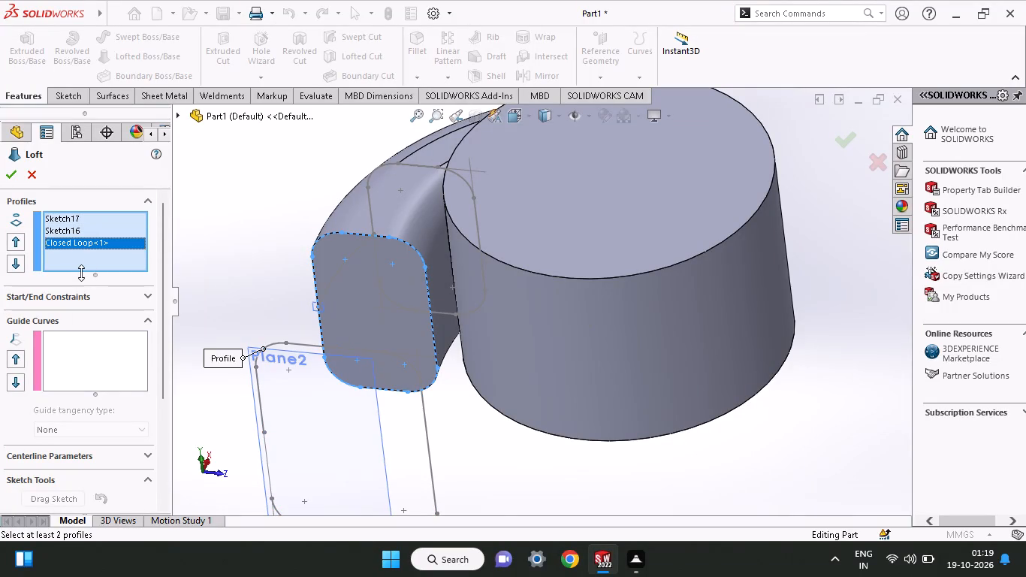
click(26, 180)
Sketch on the loft's end face, drawing a vertical line about 34 mm up from the outer edge's midpoint and another about 72 mm down over it.
click(355, 295)
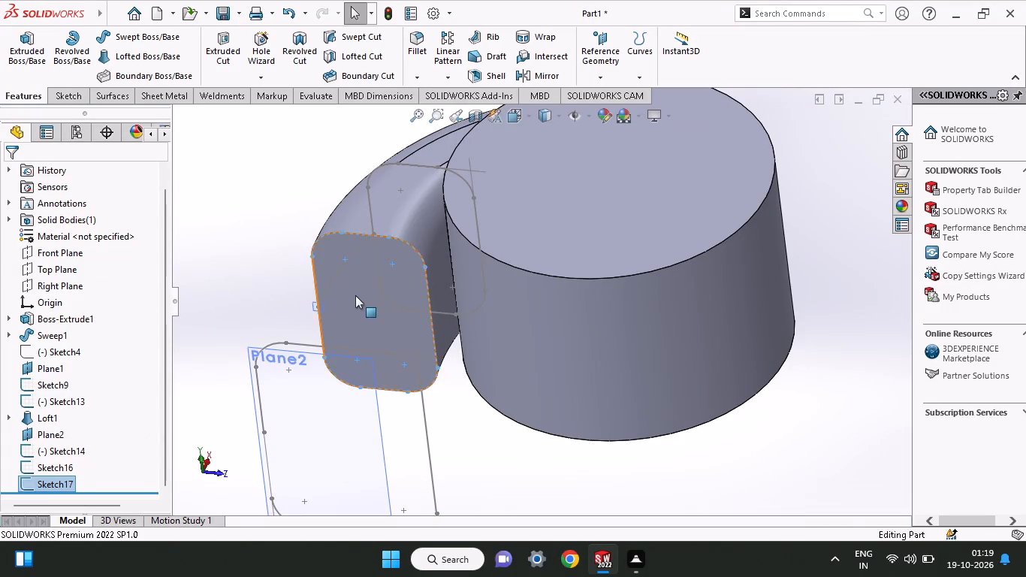
click(425, 252)
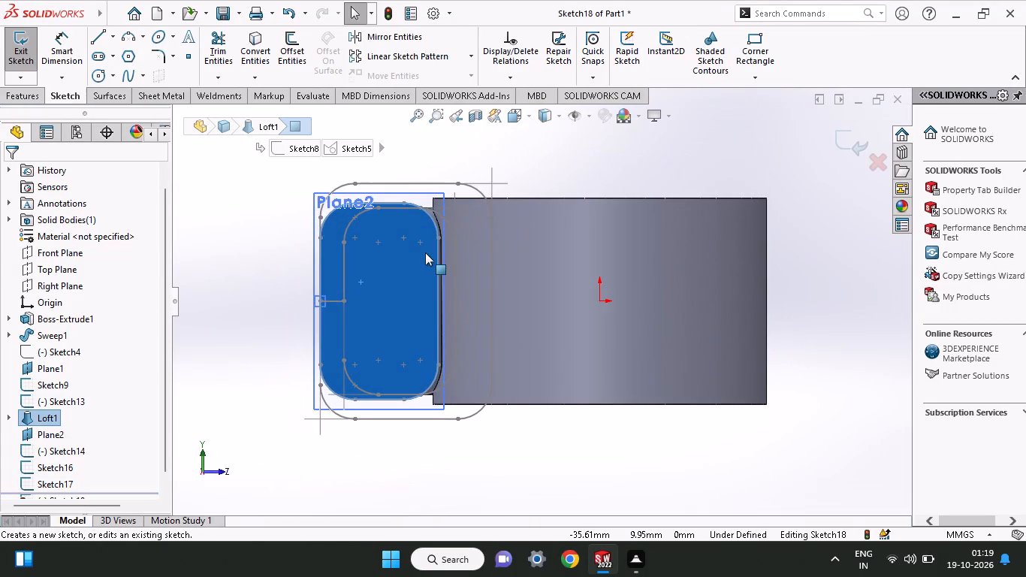
click(102, 38)
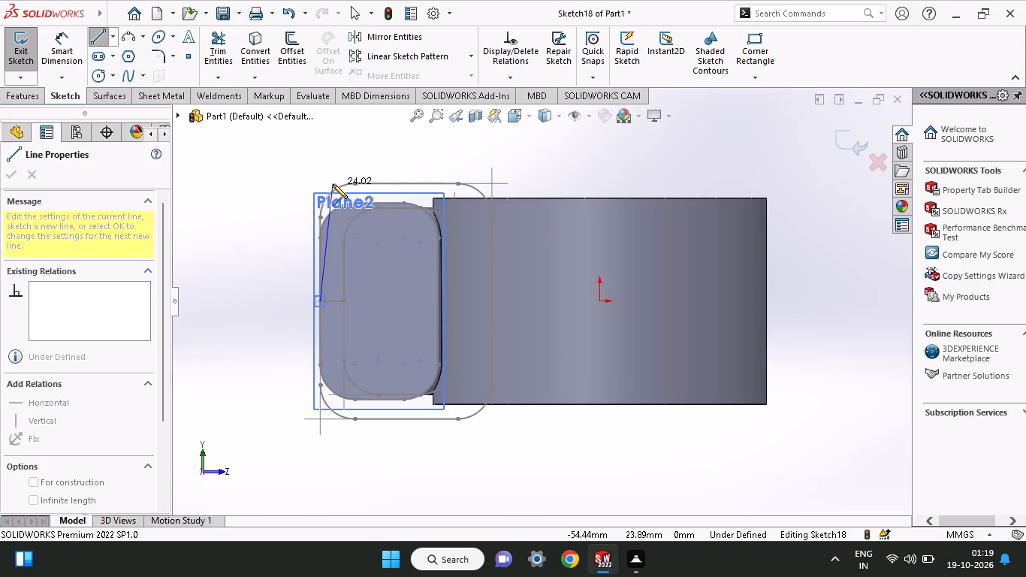
click(317, 132)
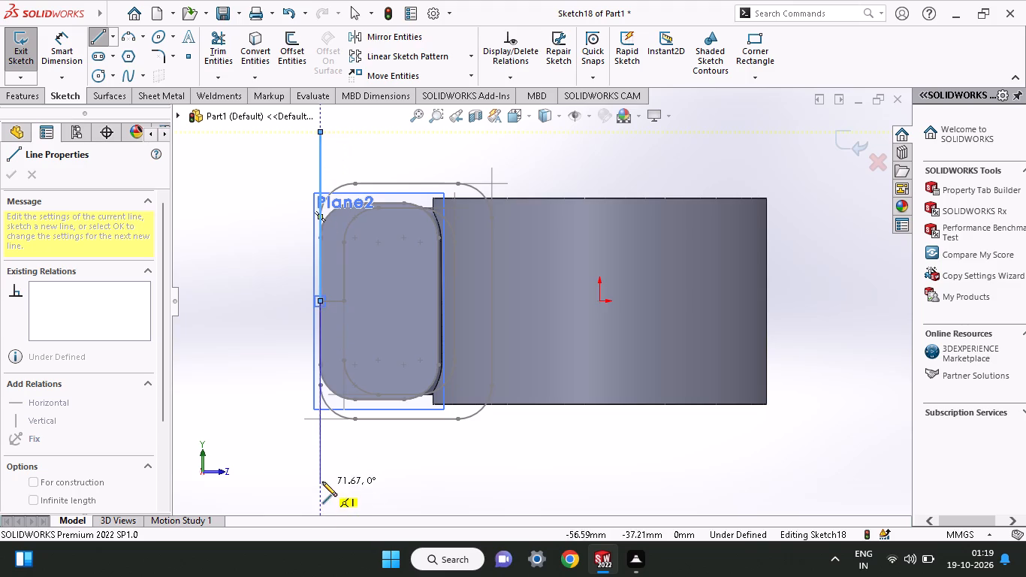
click(322, 482)
right_click(231, 393)
click(259, 403)
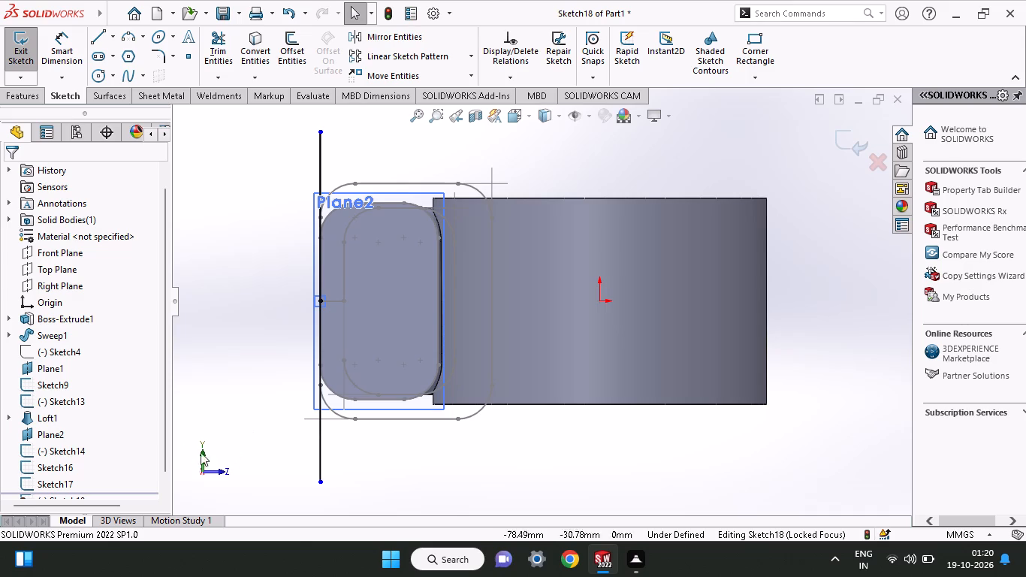
Dimension the vertical line from the edge midpoint to its upper end as 24 mm.
click(48, 41)
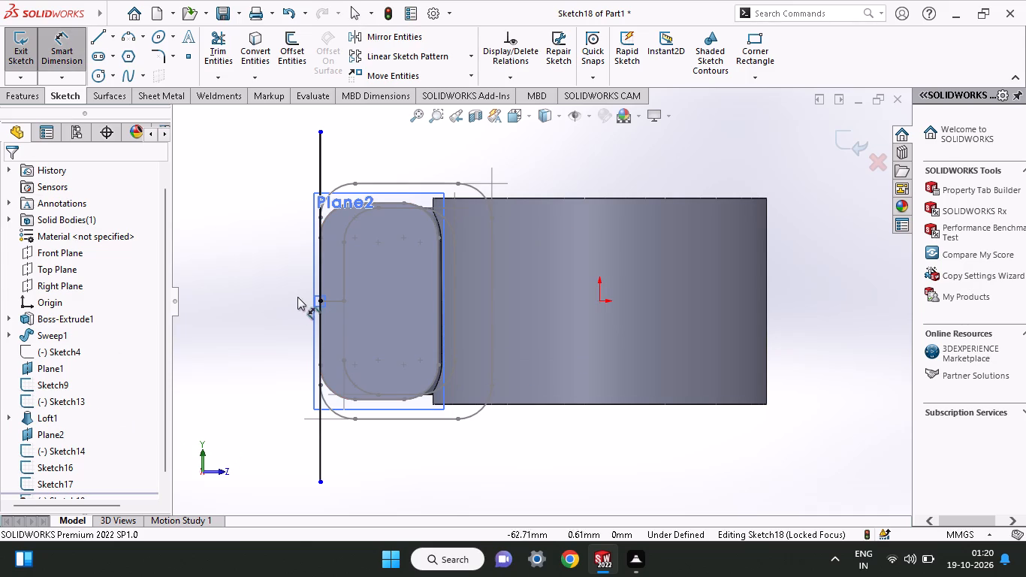
click(323, 298)
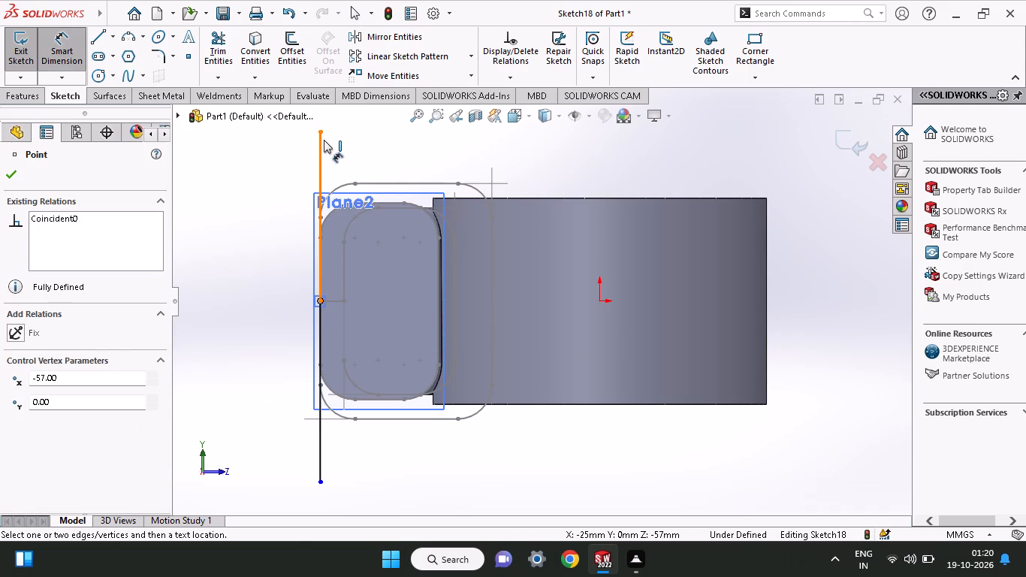
click(321, 134)
click(275, 198)
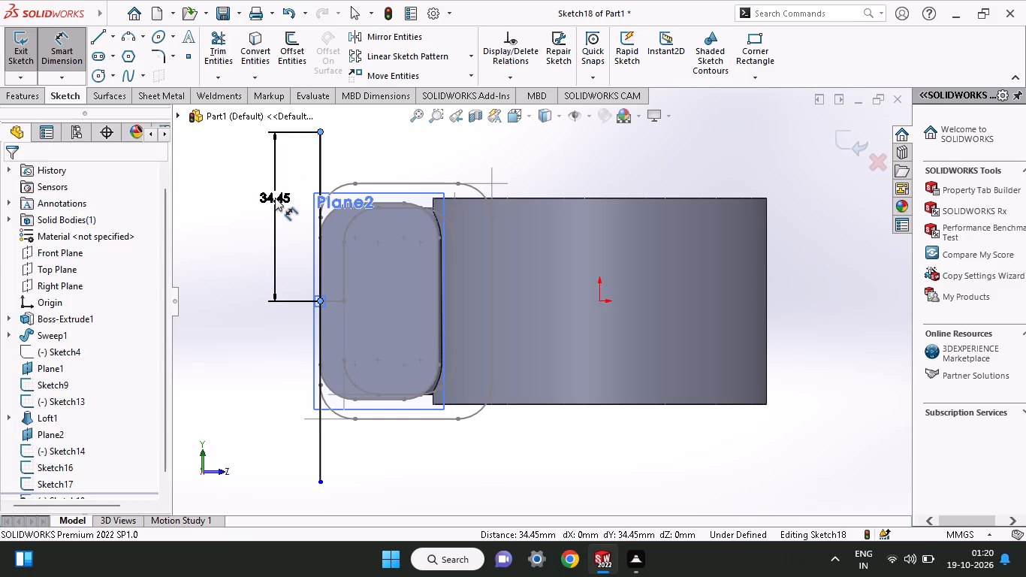
text(24)
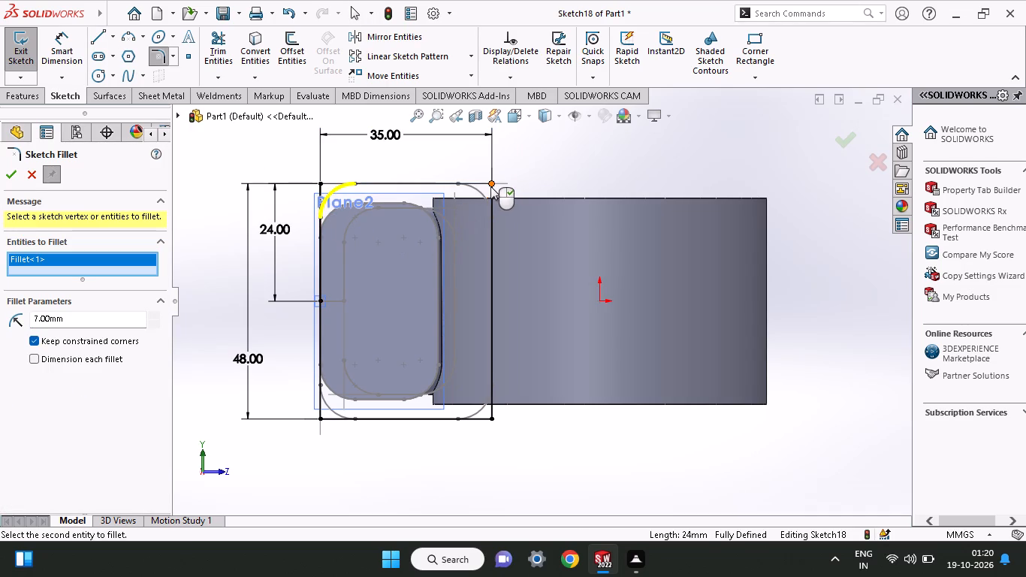
Fillet the remaining three corners of the 35 by 48 mm rectangle and apply the 7 mm radius to all four.
click(490, 186)
click(490, 421)
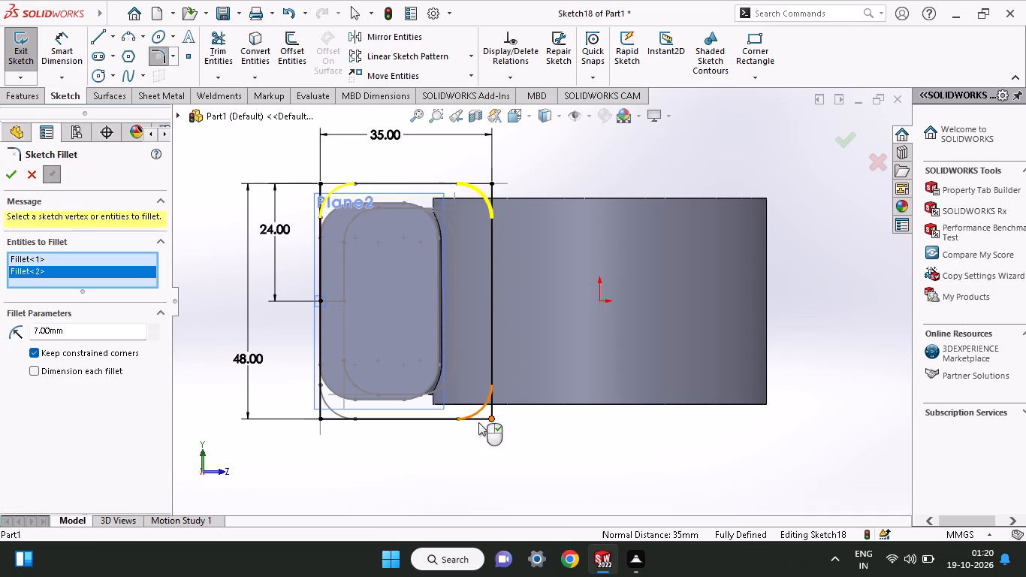
click(320, 415)
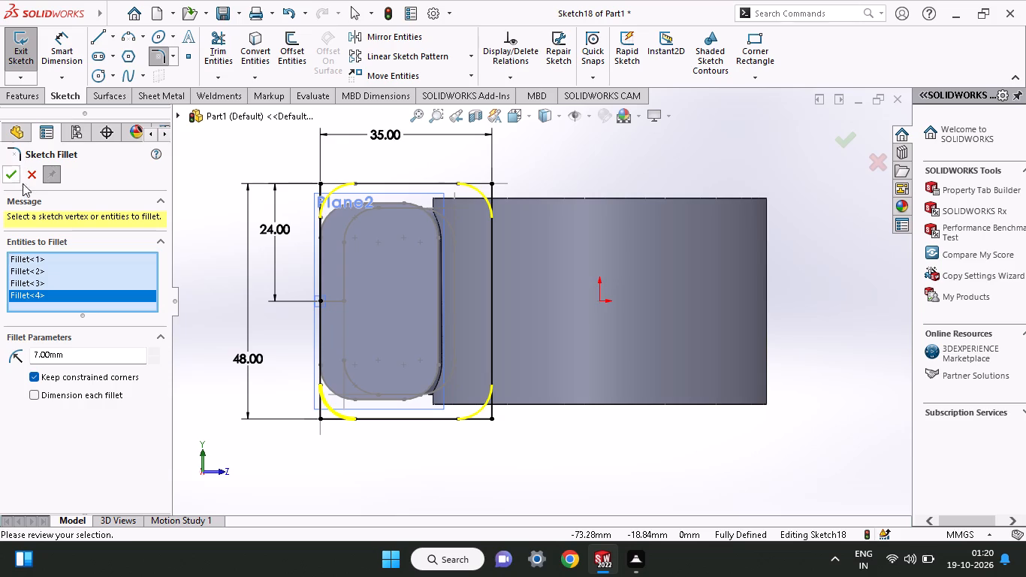
click(14, 180)
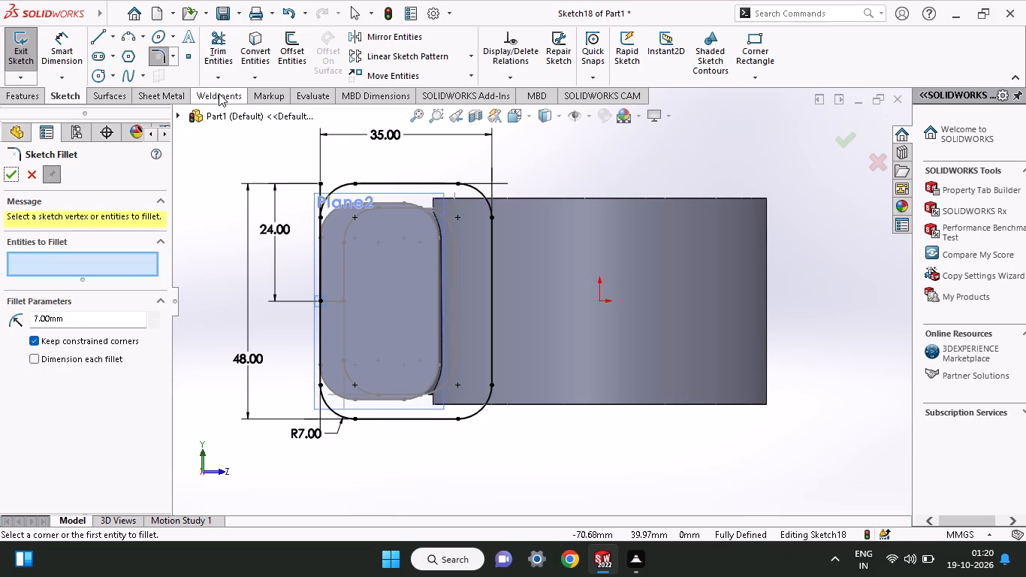
Trim the leftover line ends at the rounded rectangle's corner where the 24 mm and 35 mm dimensions meet.
click(210, 50)
drag(305, 191, 333, 180)
click(12, 173)
Dimension the rounded rectangle's overall width as 24 mm.
middle_drag(527, 147, 531, 190)
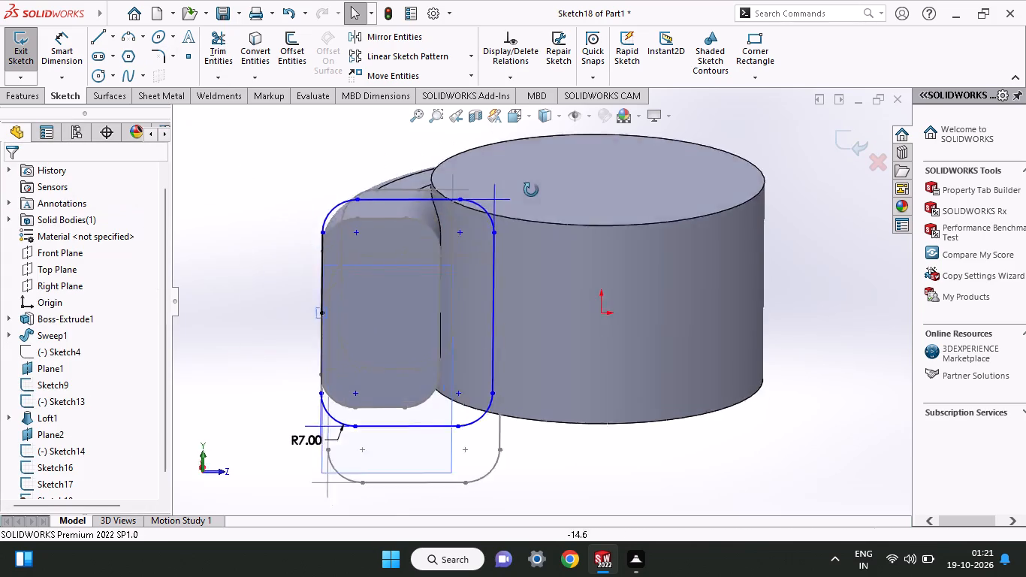
middle_drag(531, 190, 521, 179)
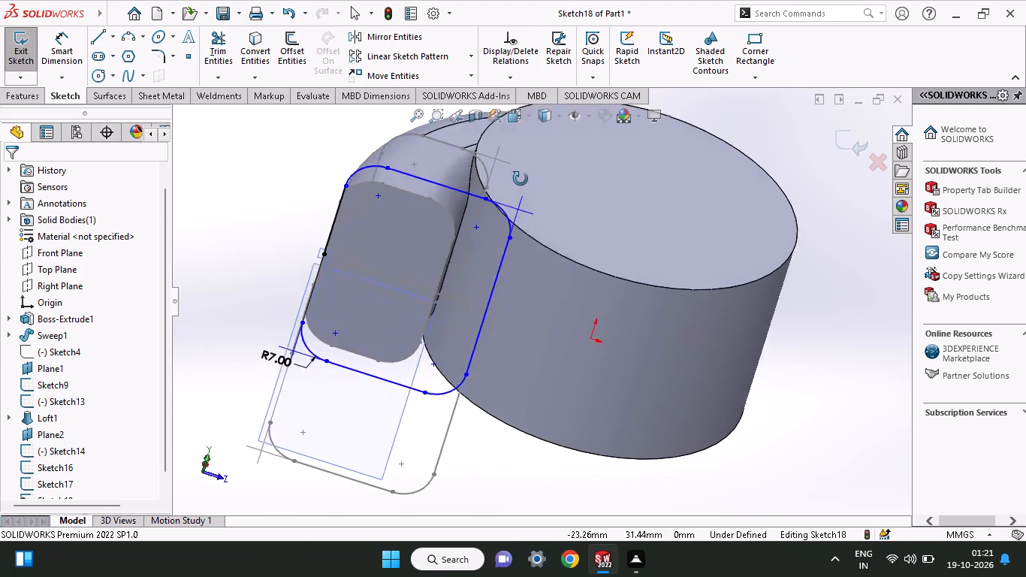
middle_drag(521, 179, 496, 185)
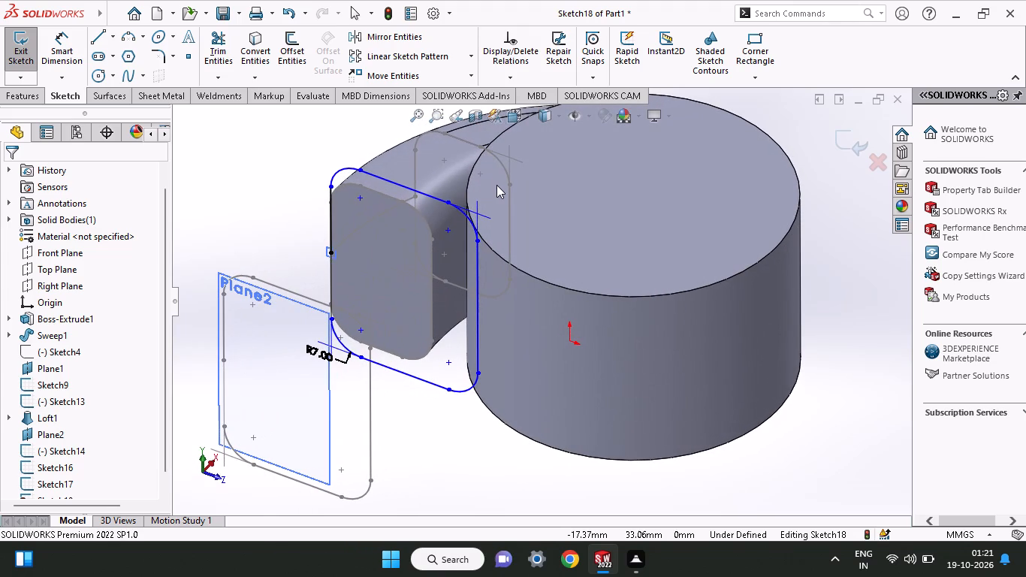
click(45, 57)
click(330, 187)
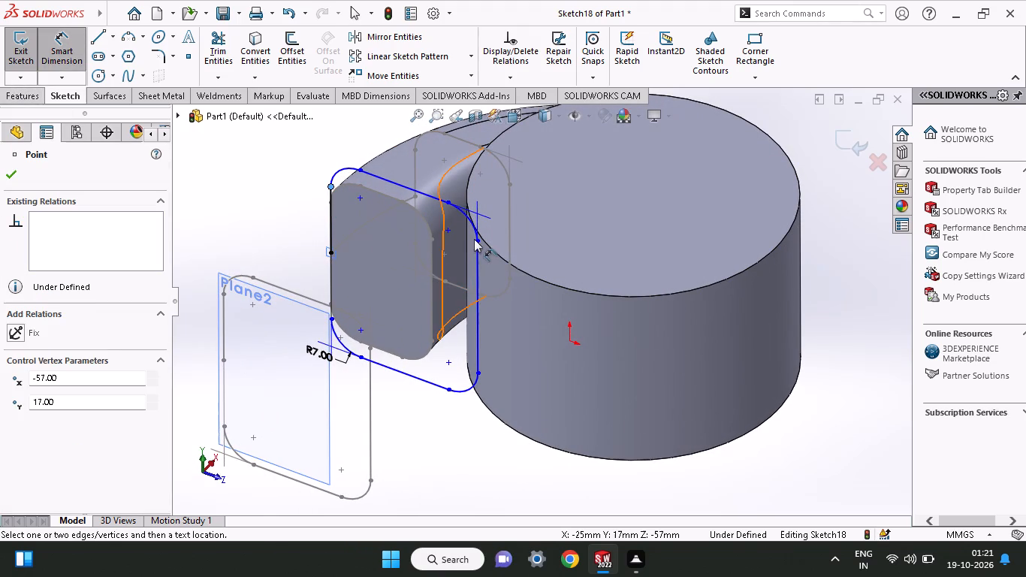
click(476, 241)
click(419, 163)
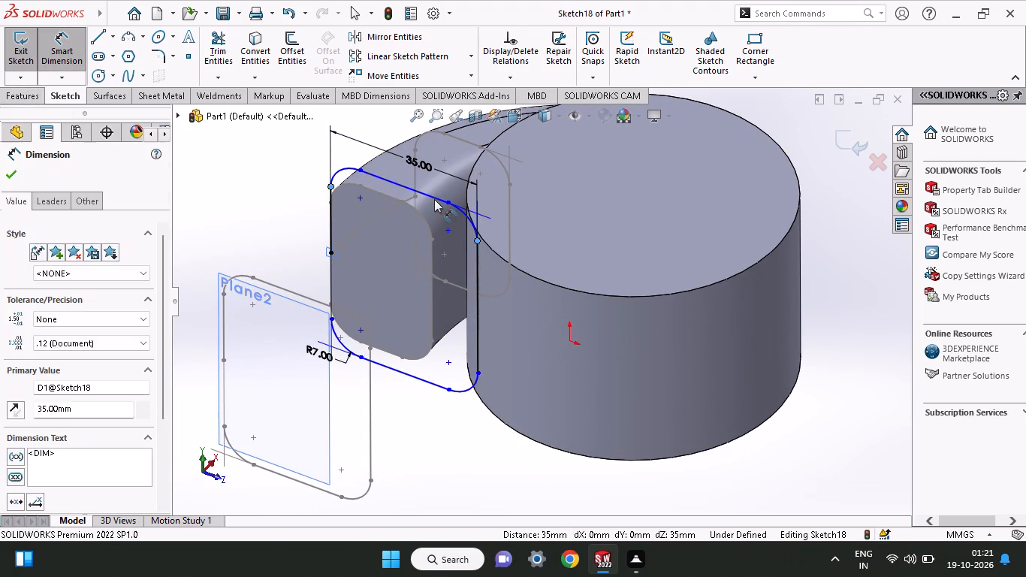
text(24)
key(Return)
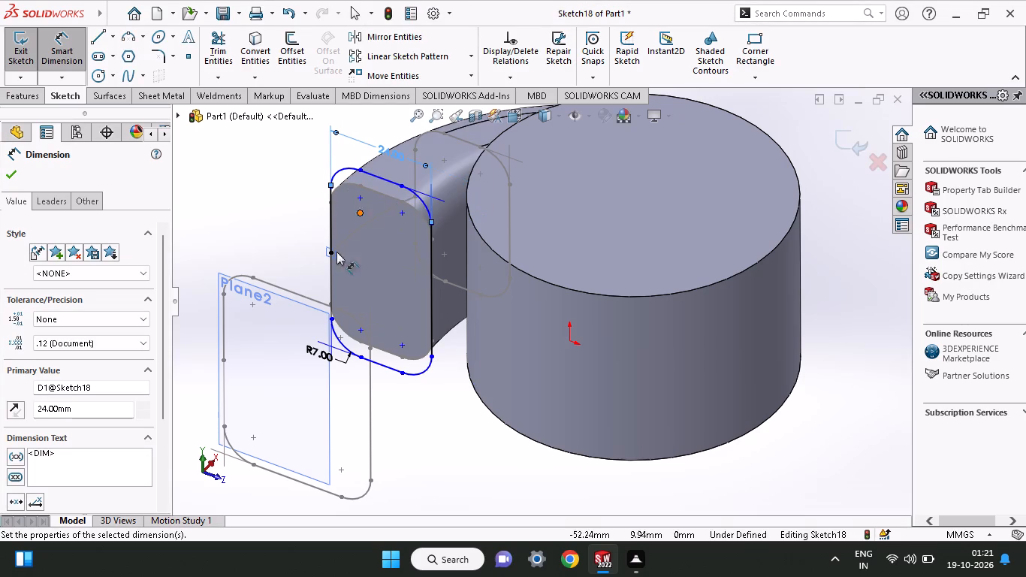
Dimension the rounded rectangle's overall height as 40 mm.
click(361, 358)
click(361, 171)
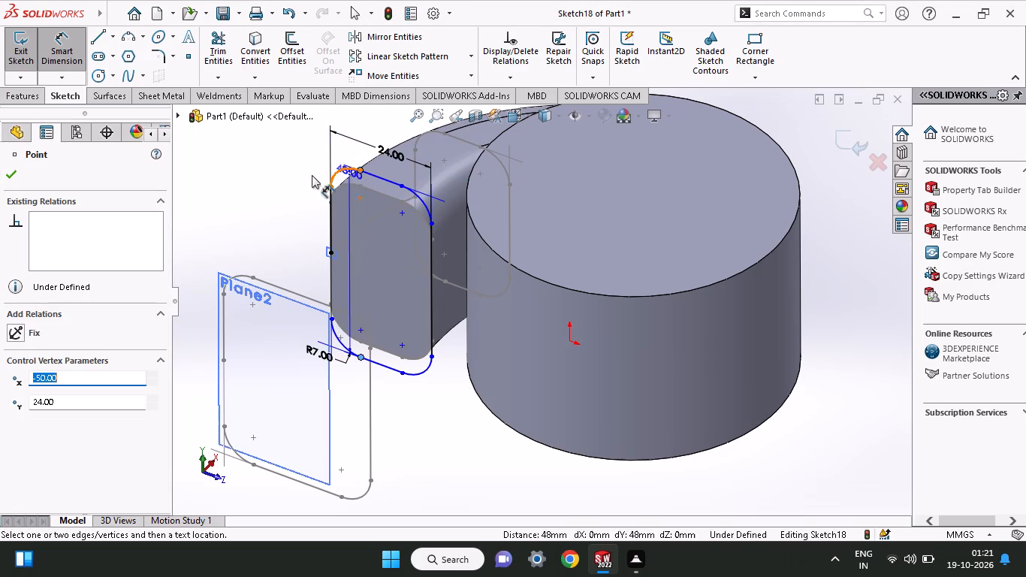
click(293, 179)
text(40)
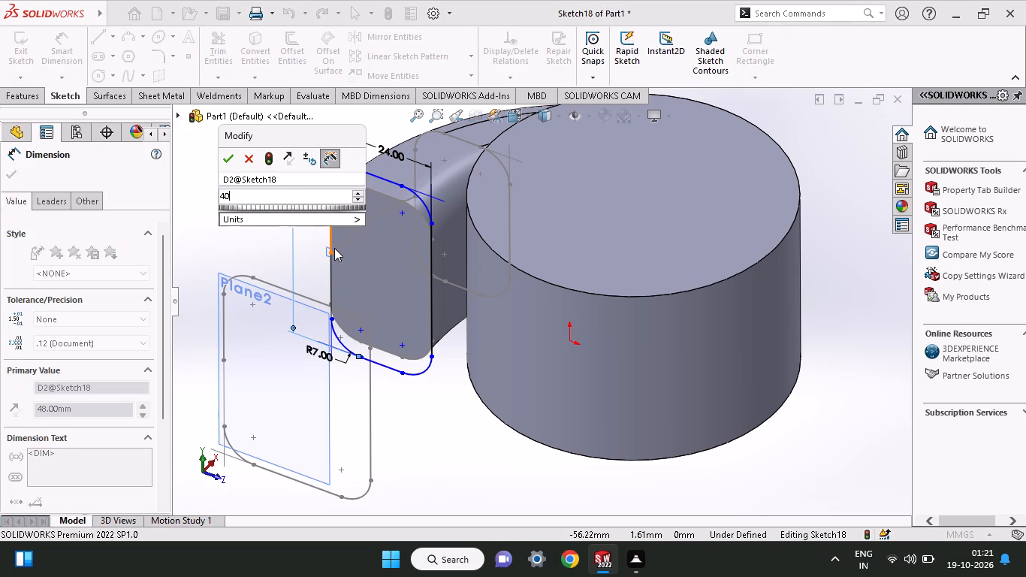
key(Return)
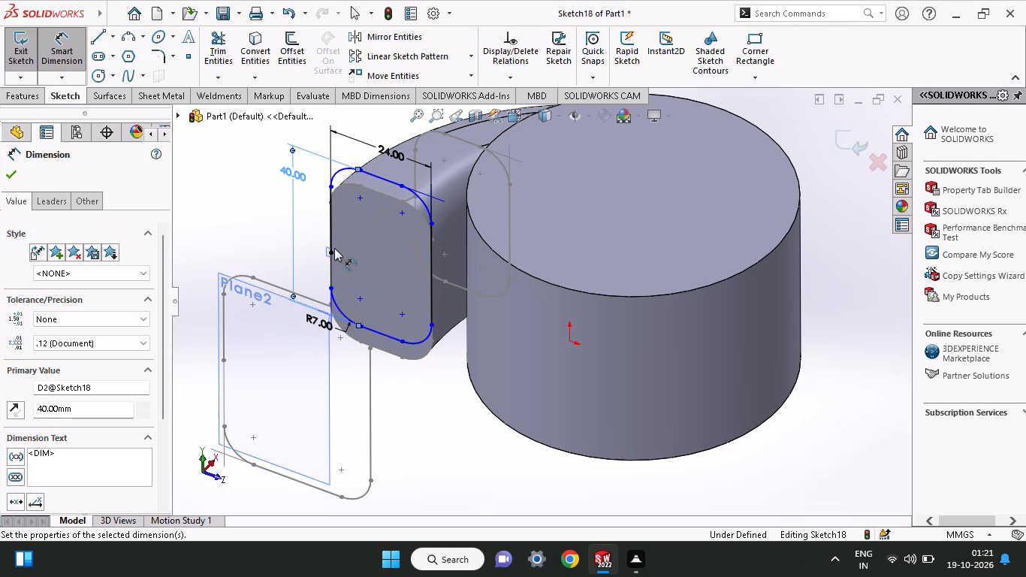
Dimension the vertical distance from the outer edge's midpoint to the rounded rectangle's bottom edge as 20 mm, and exit the sketch.
click(333, 254)
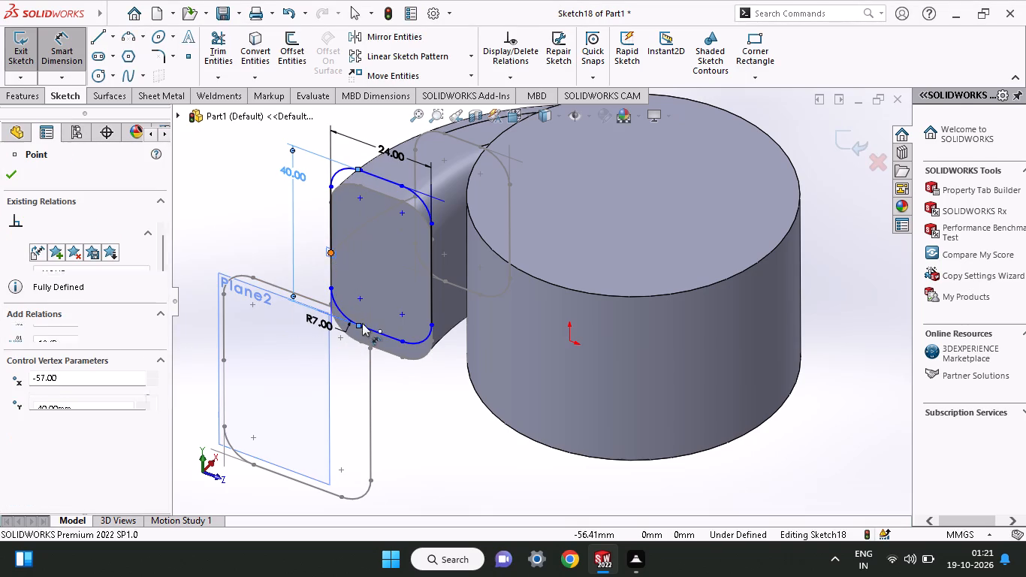
click(361, 329)
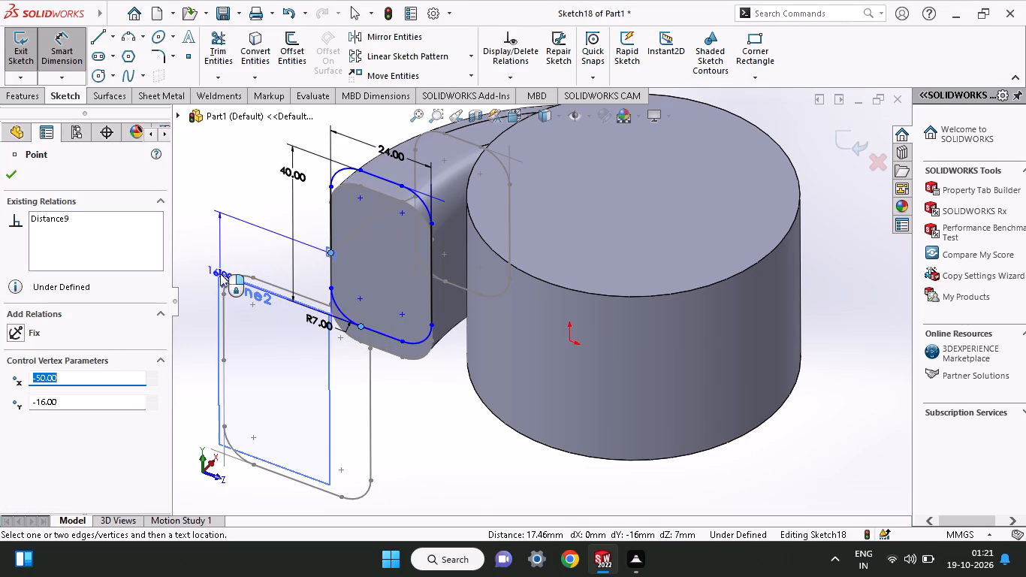
click(220, 273)
text(20)
key(Return)
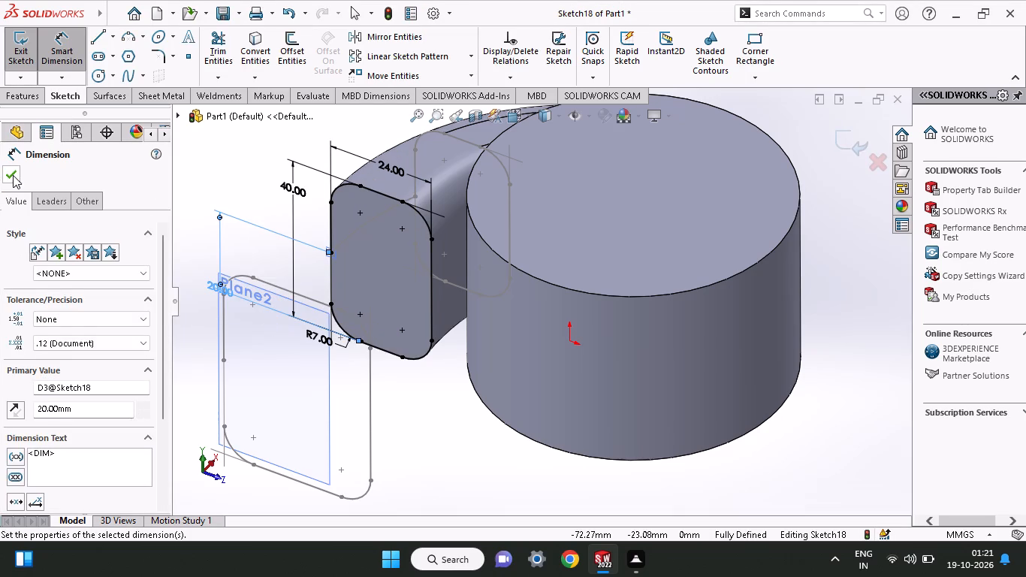
click(13, 175)
click(35, 103)
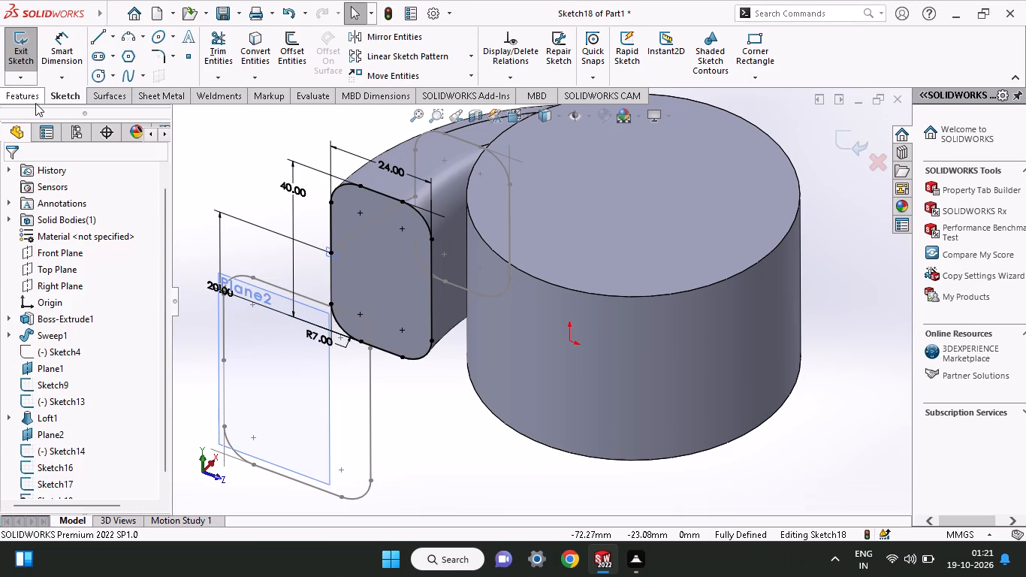
right_click(210, 136)
click(374, 114)
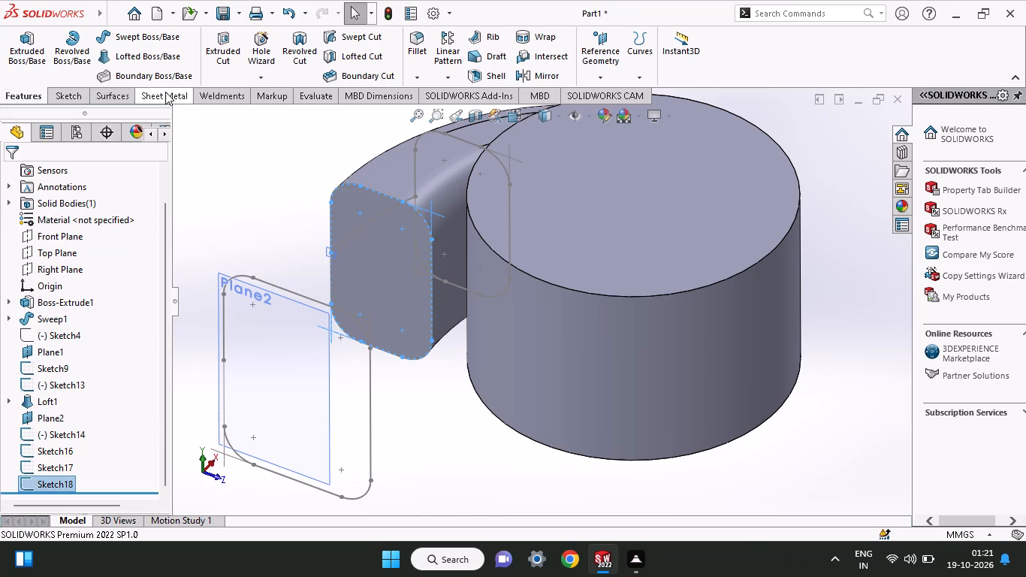
Loft the Sketch16 outlet profile to the closed rounded-rectangle loop at Plane2, shifting the connector along the end profile to align the corners.
click(149, 58)
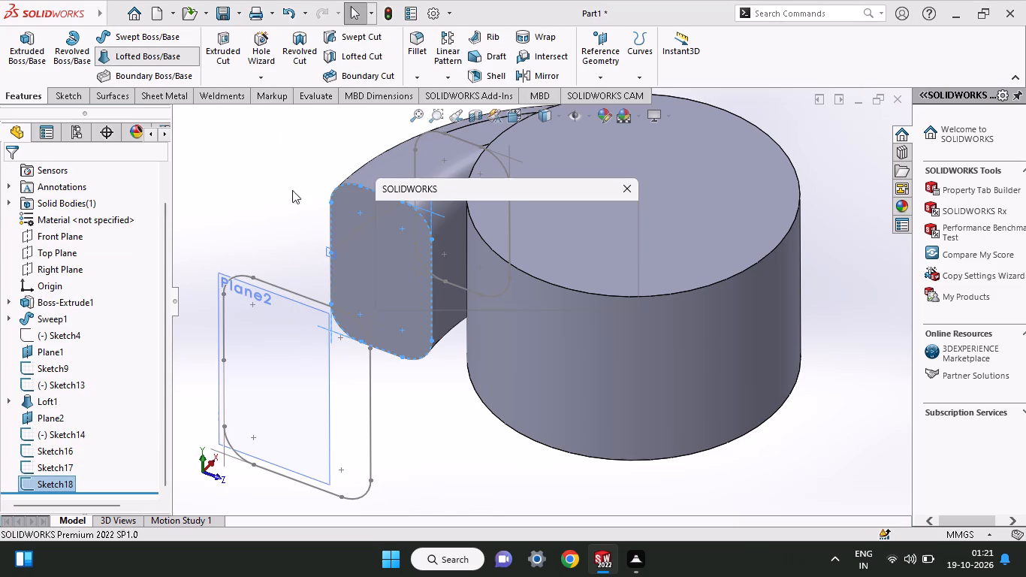
click(617, 293)
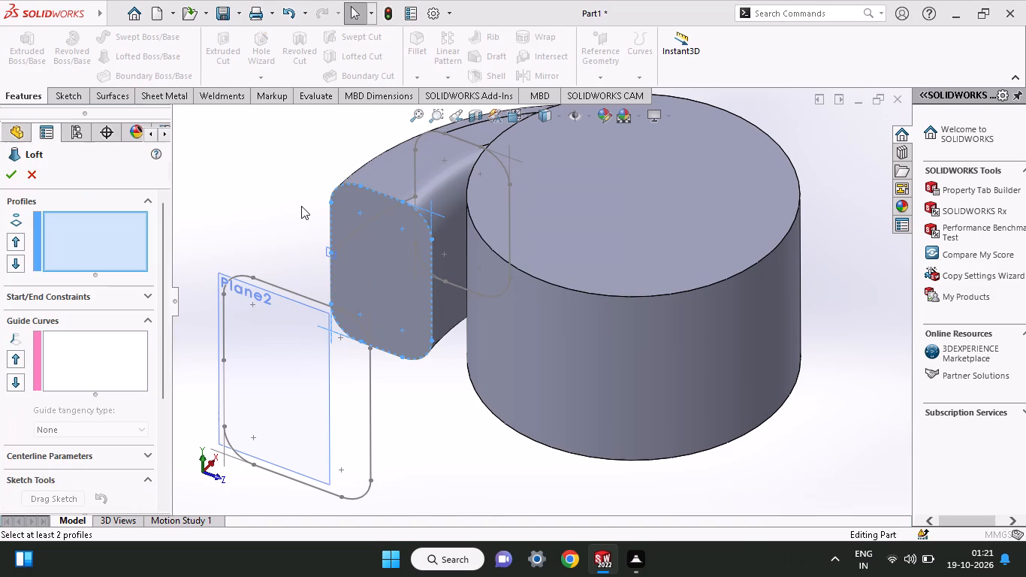
click(331, 198)
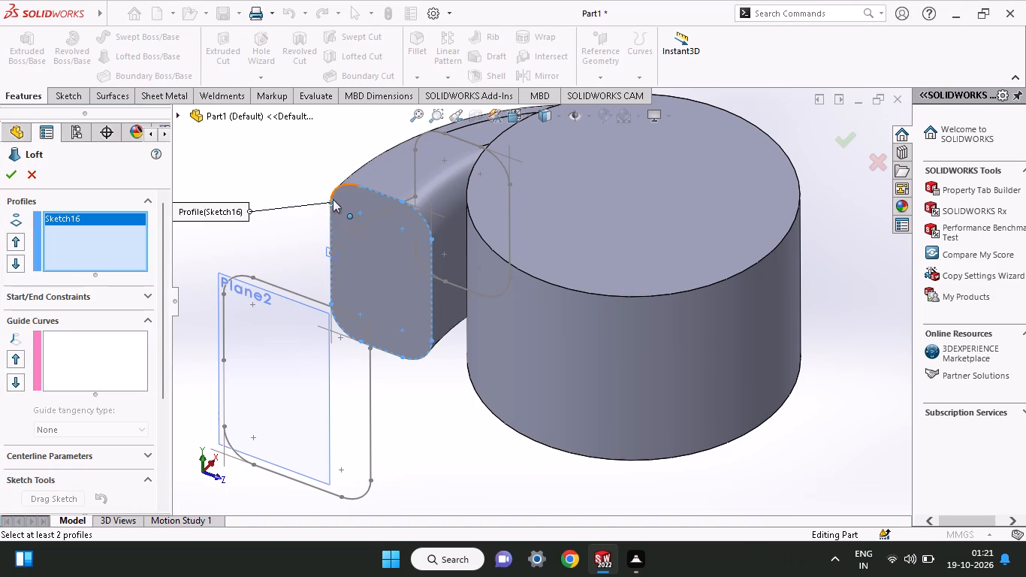
click(241, 276)
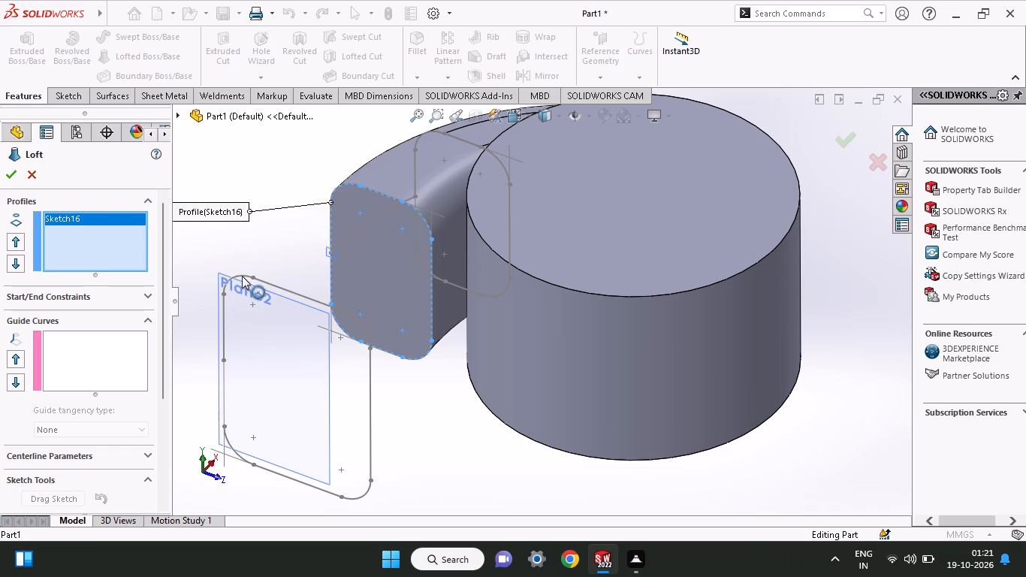
click(118, 235)
click(119, 210)
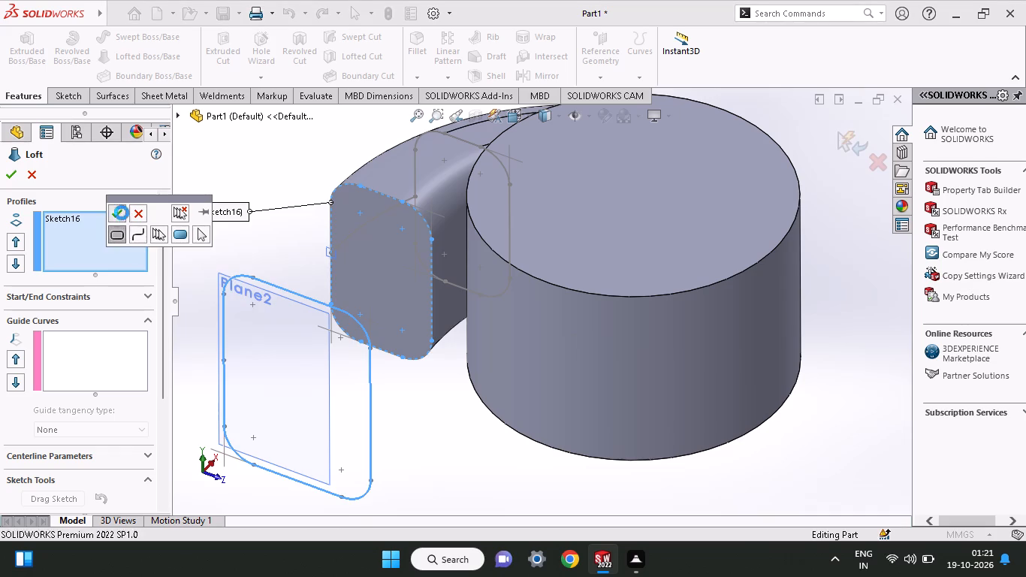
middle_drag(277, 219, 410, 237)
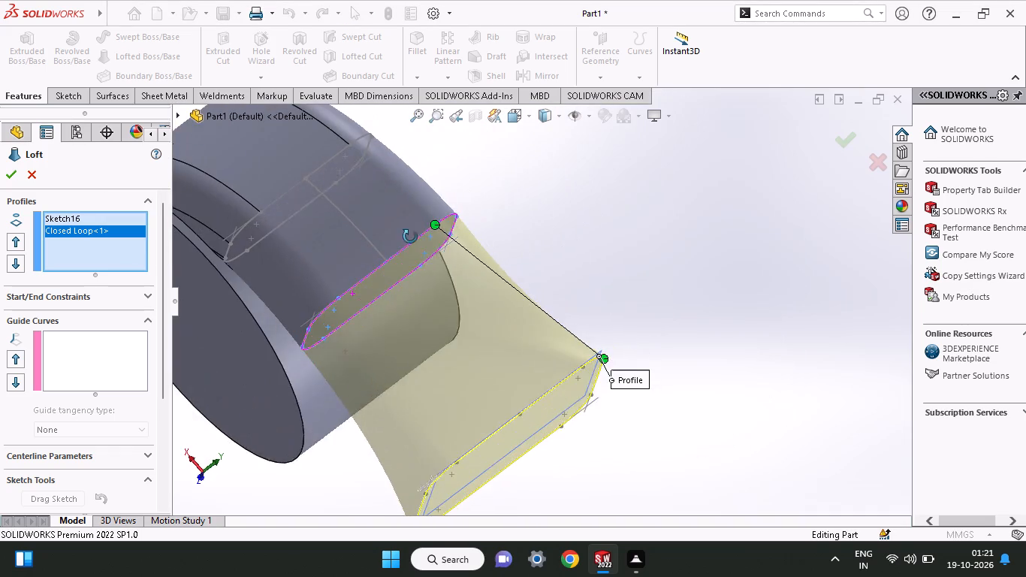
middle_drag(410, 237, 408, 234)
drag(603, 357, 589, 352)
click(11, 175)
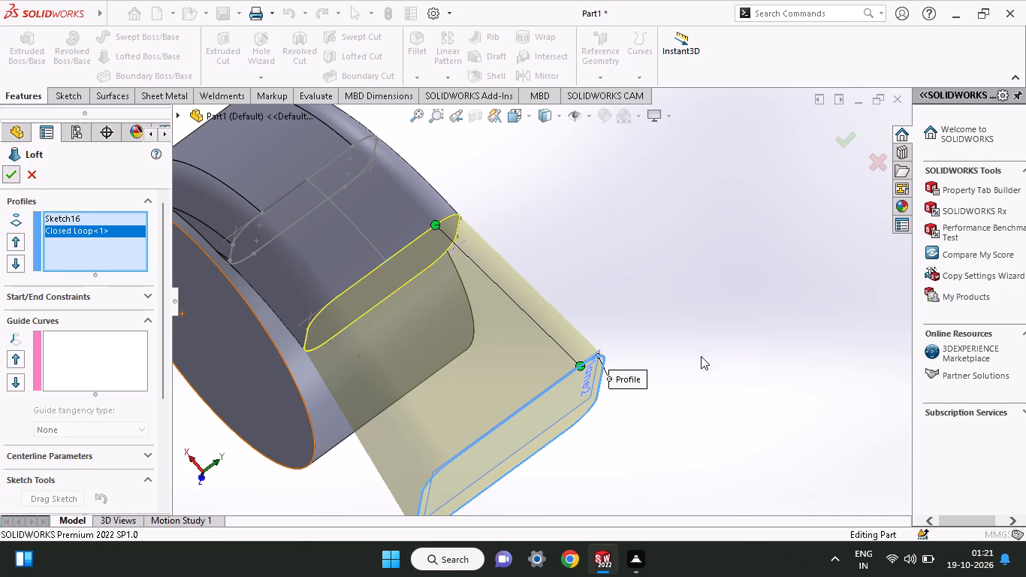
Hide Plane2 at the end of the lofted outlet.
middle_drag(700, 356, 693, 381)
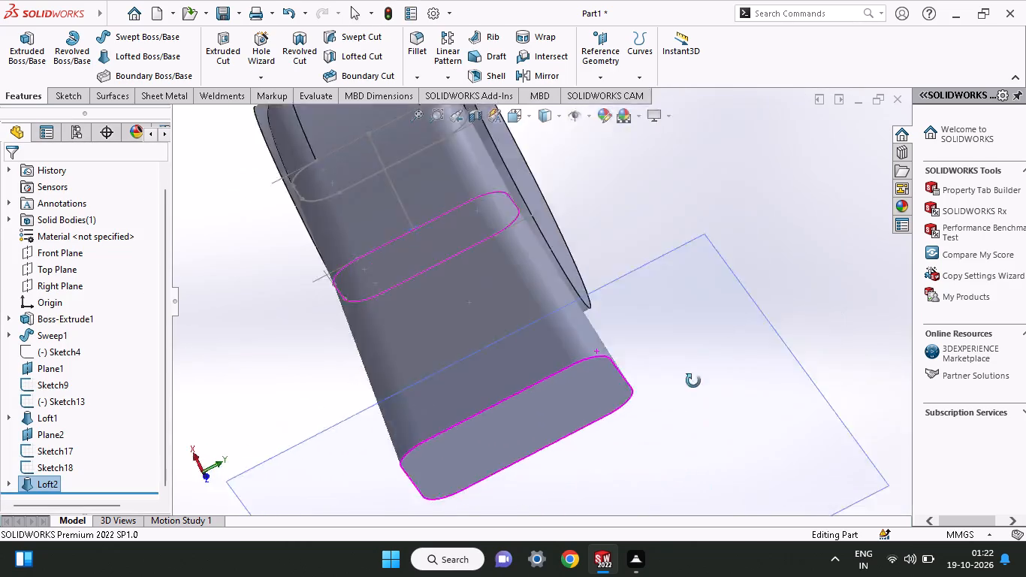
middle_drag(693, 381, 672, 295)
click(671, 288)
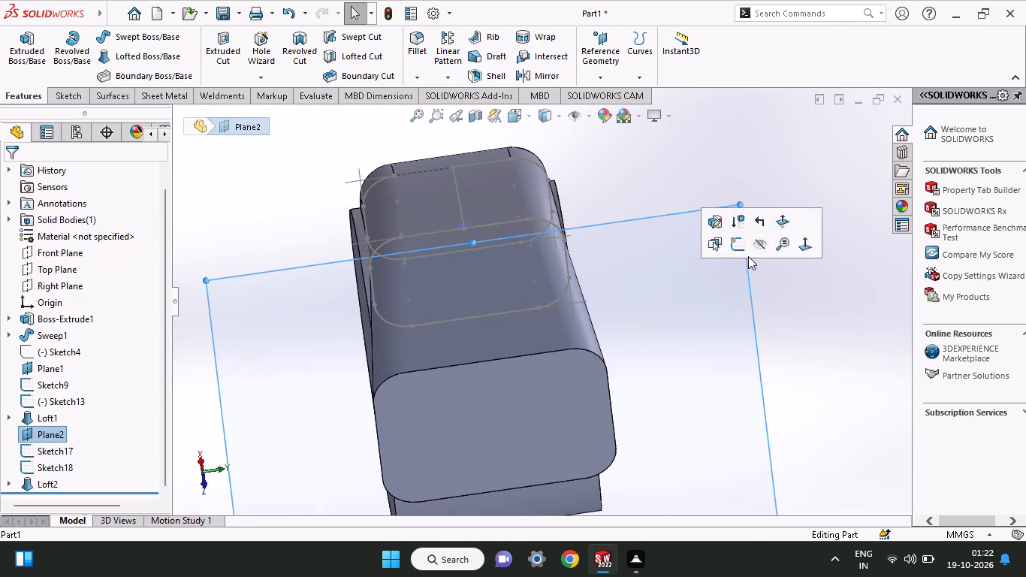
click(758, 246)
middle_drag(746, 392, 708, 441)
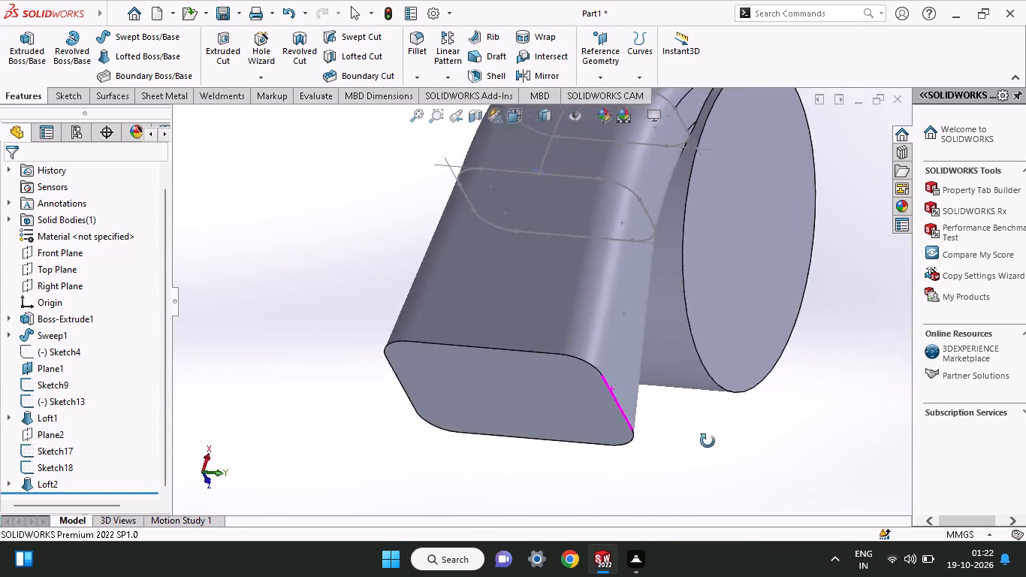
middle_drag(708, 441, 702, 416)
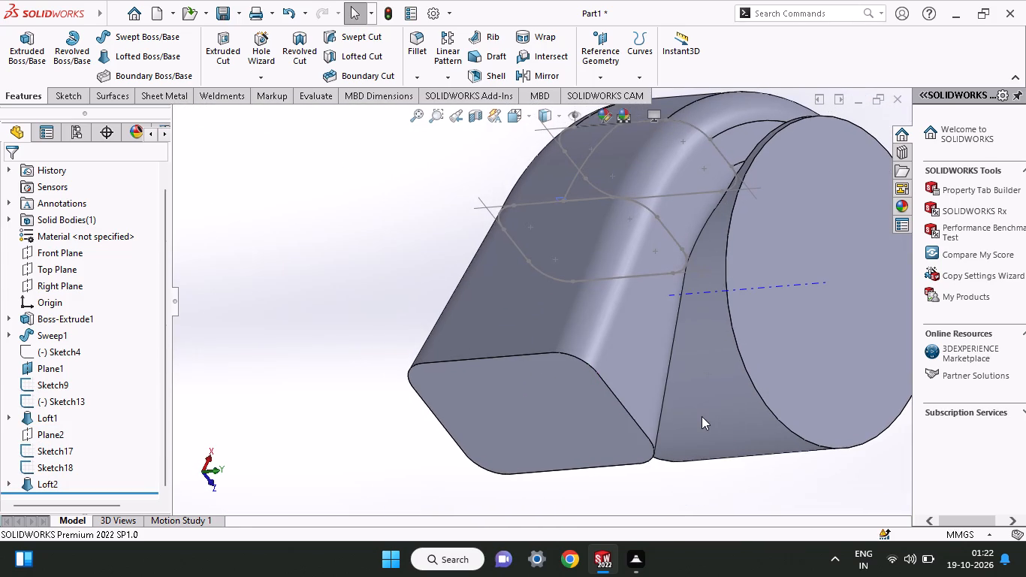
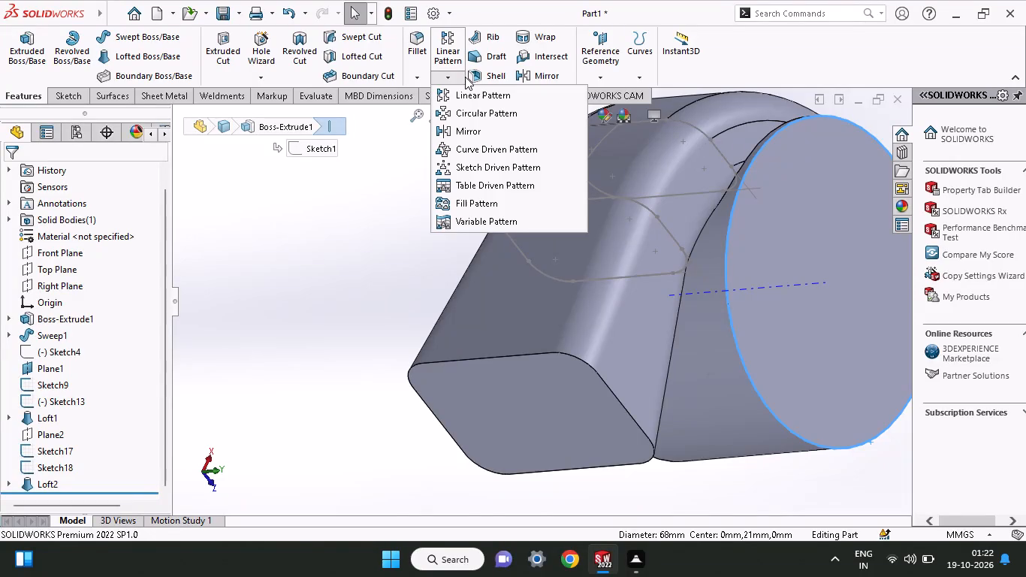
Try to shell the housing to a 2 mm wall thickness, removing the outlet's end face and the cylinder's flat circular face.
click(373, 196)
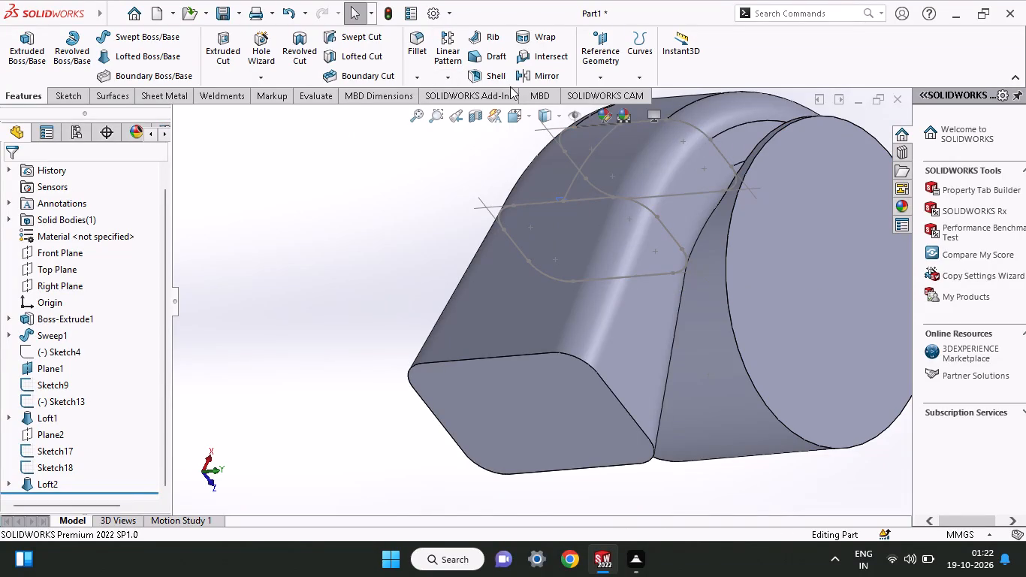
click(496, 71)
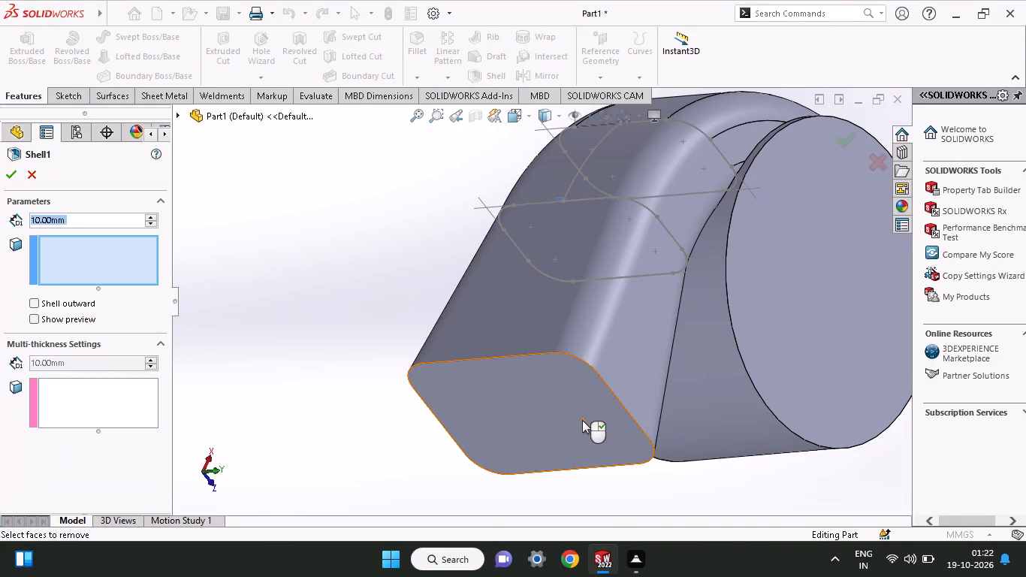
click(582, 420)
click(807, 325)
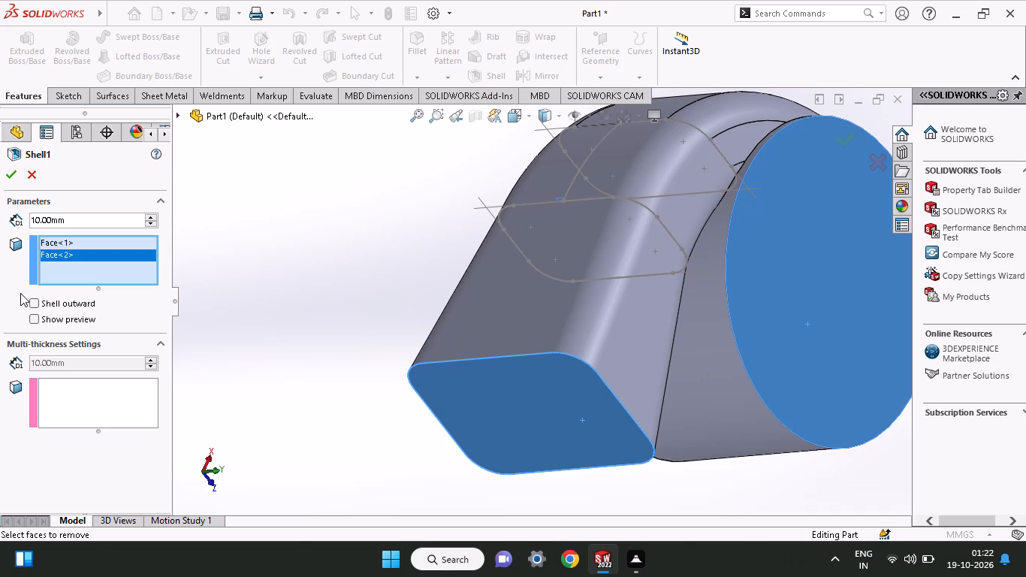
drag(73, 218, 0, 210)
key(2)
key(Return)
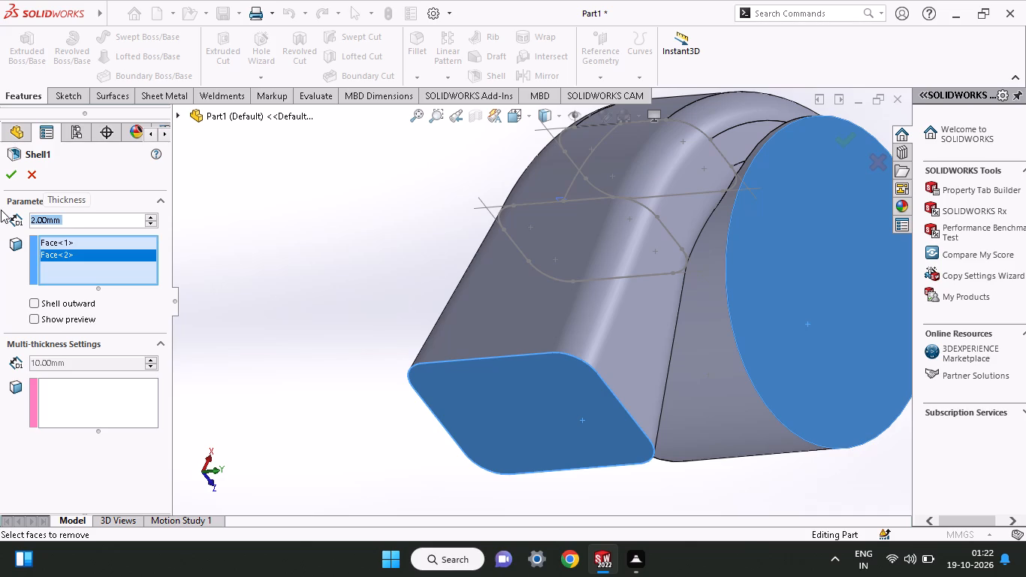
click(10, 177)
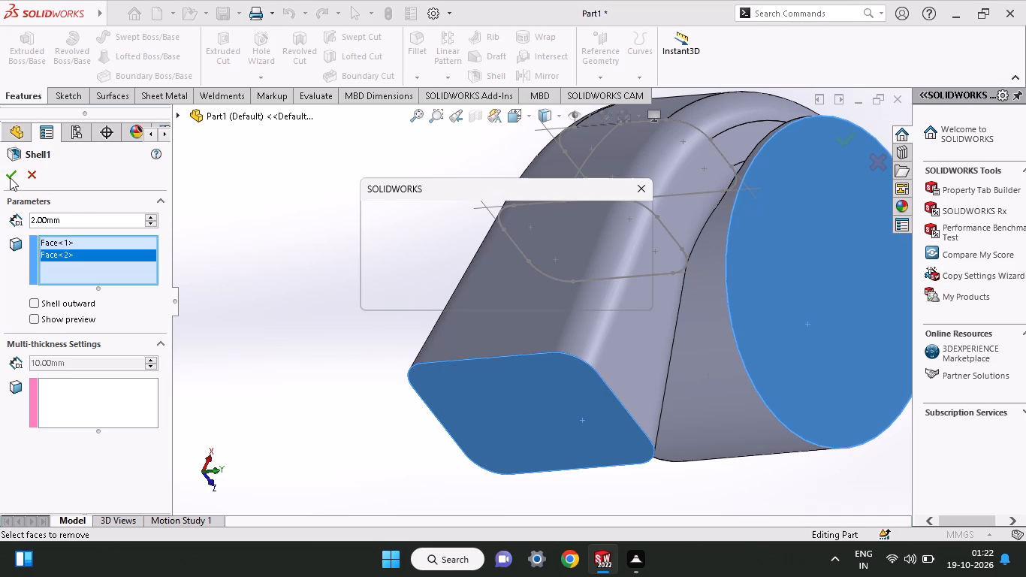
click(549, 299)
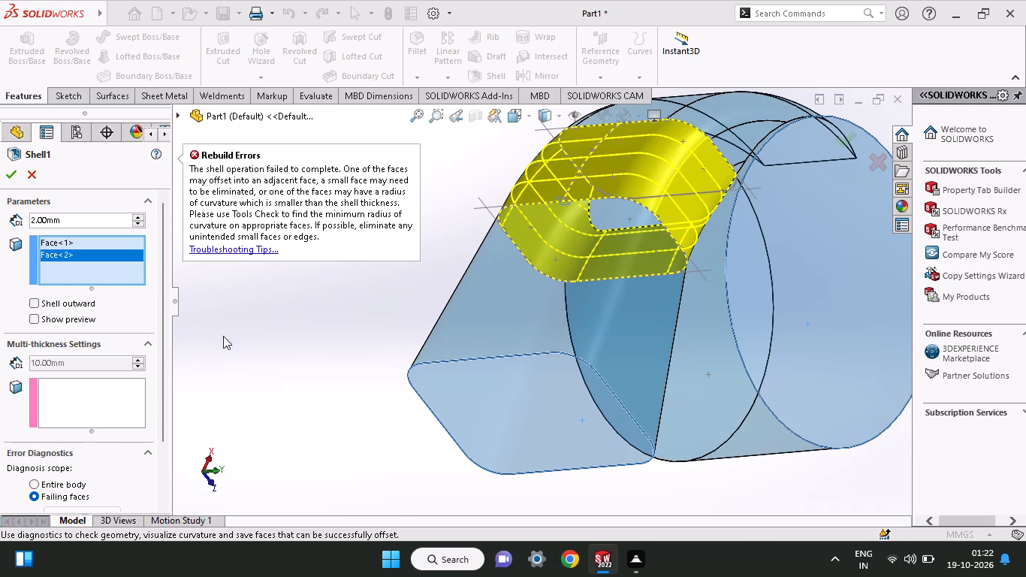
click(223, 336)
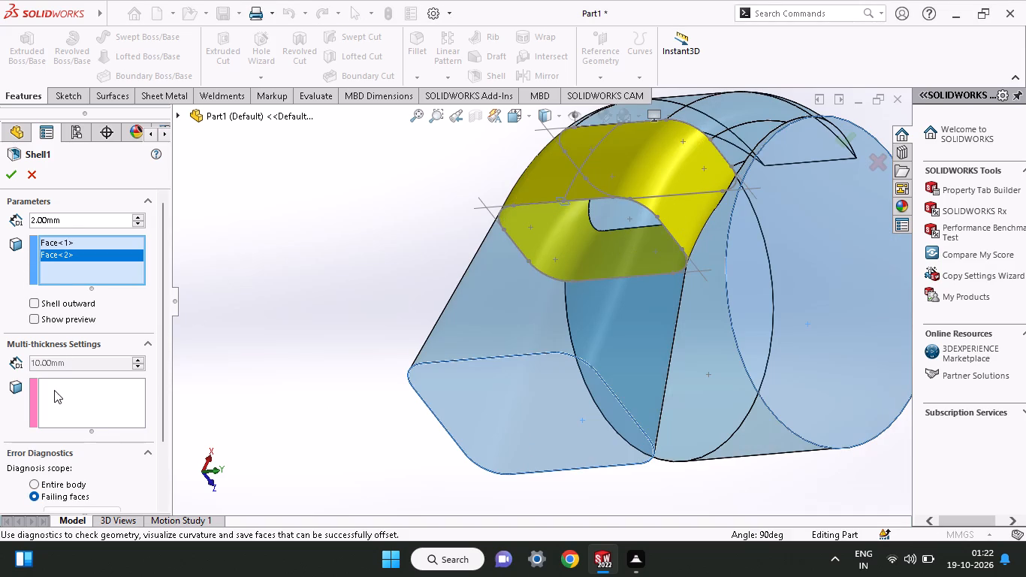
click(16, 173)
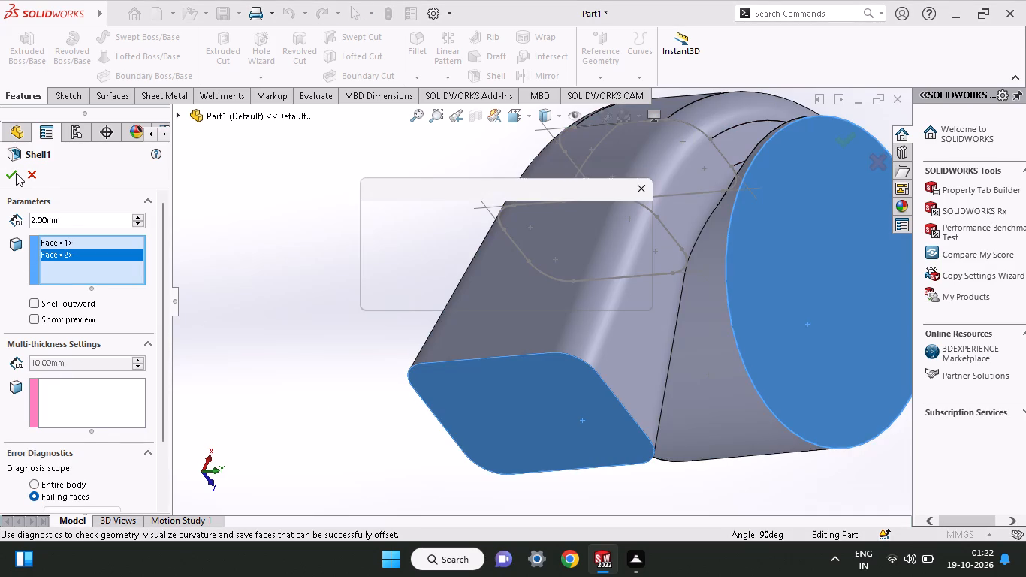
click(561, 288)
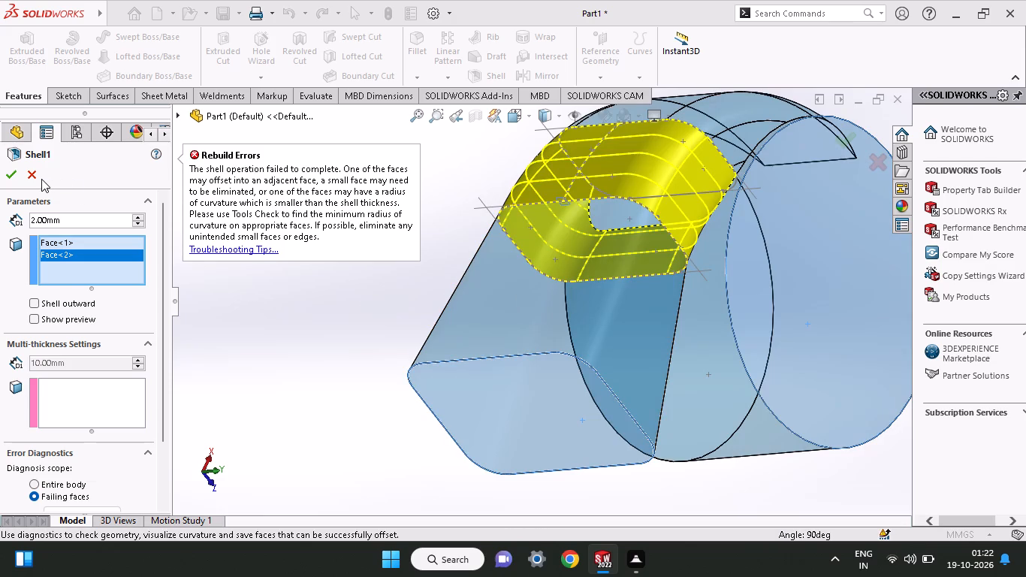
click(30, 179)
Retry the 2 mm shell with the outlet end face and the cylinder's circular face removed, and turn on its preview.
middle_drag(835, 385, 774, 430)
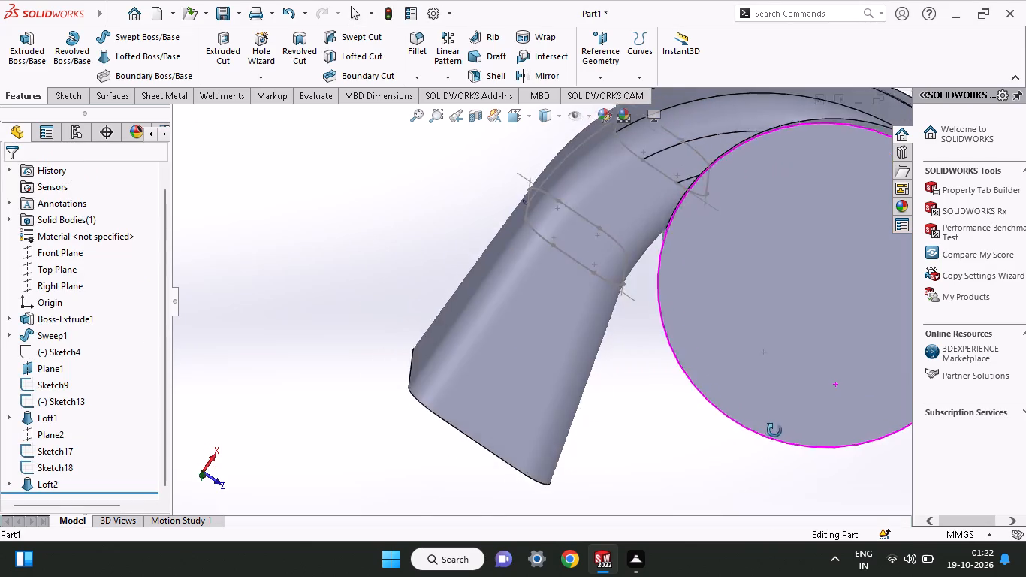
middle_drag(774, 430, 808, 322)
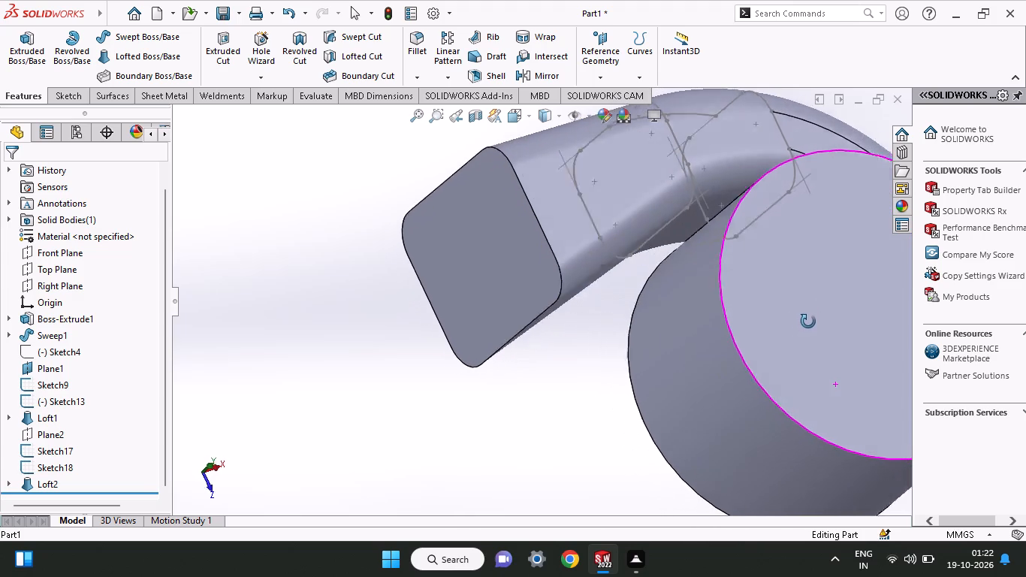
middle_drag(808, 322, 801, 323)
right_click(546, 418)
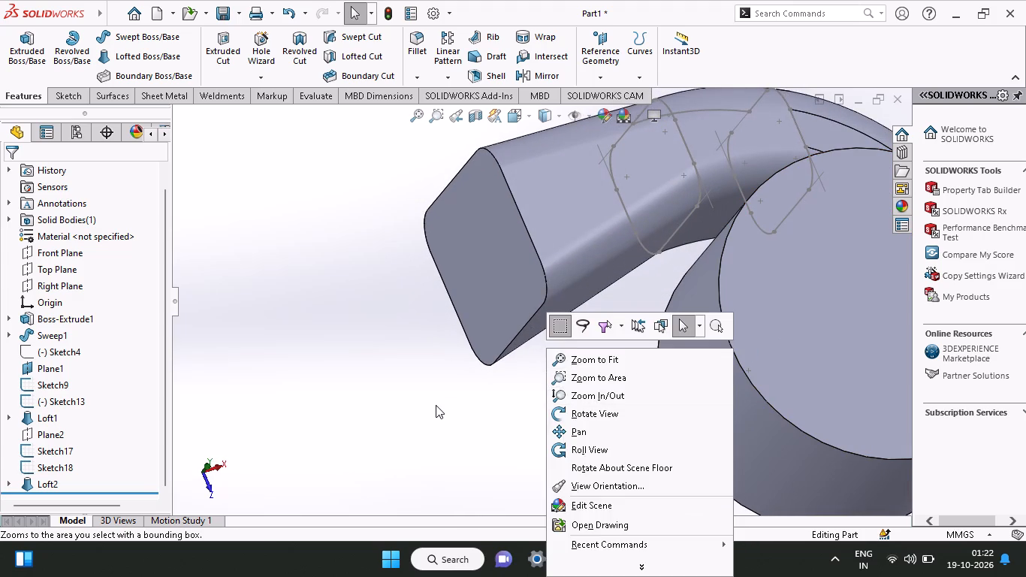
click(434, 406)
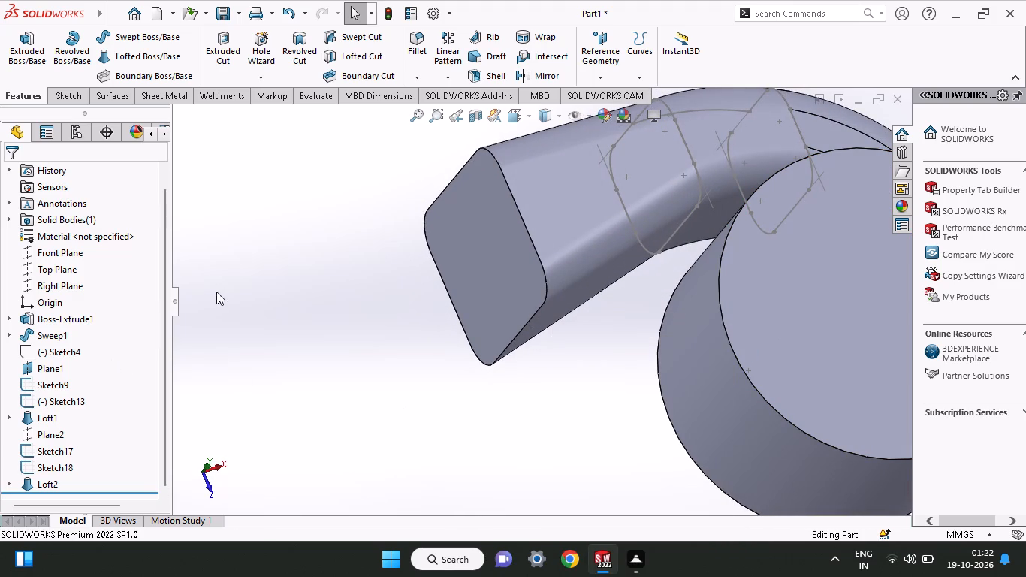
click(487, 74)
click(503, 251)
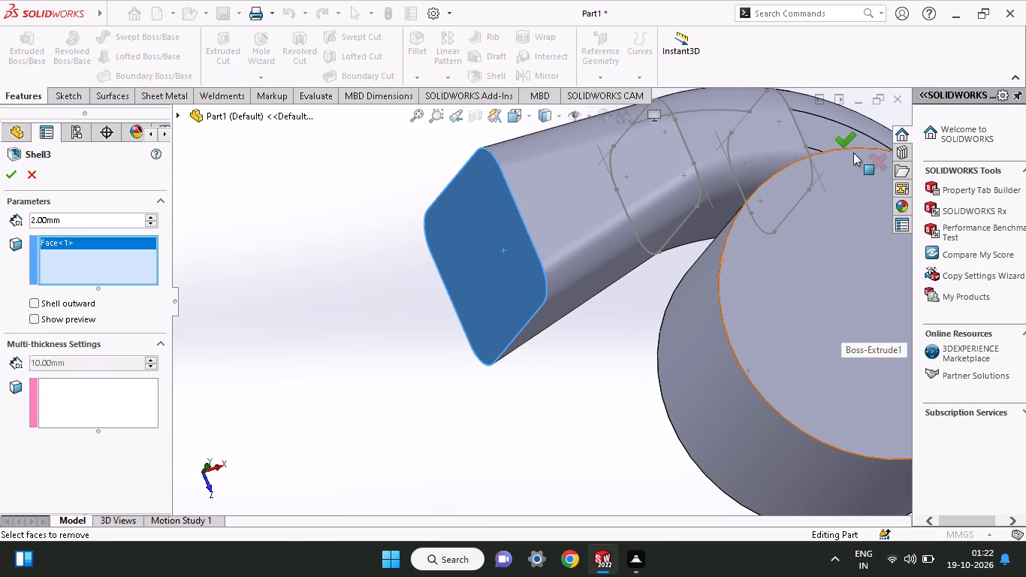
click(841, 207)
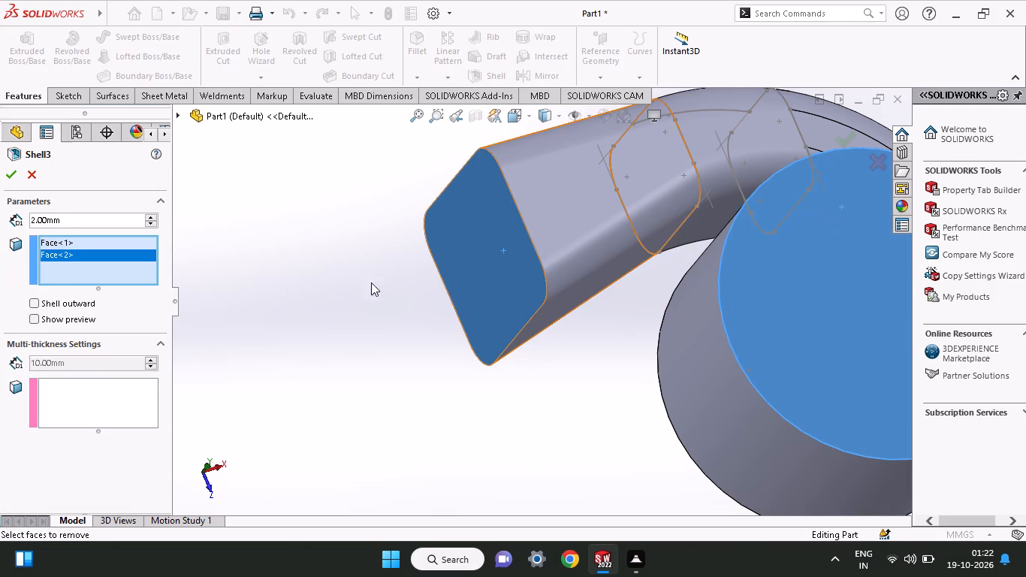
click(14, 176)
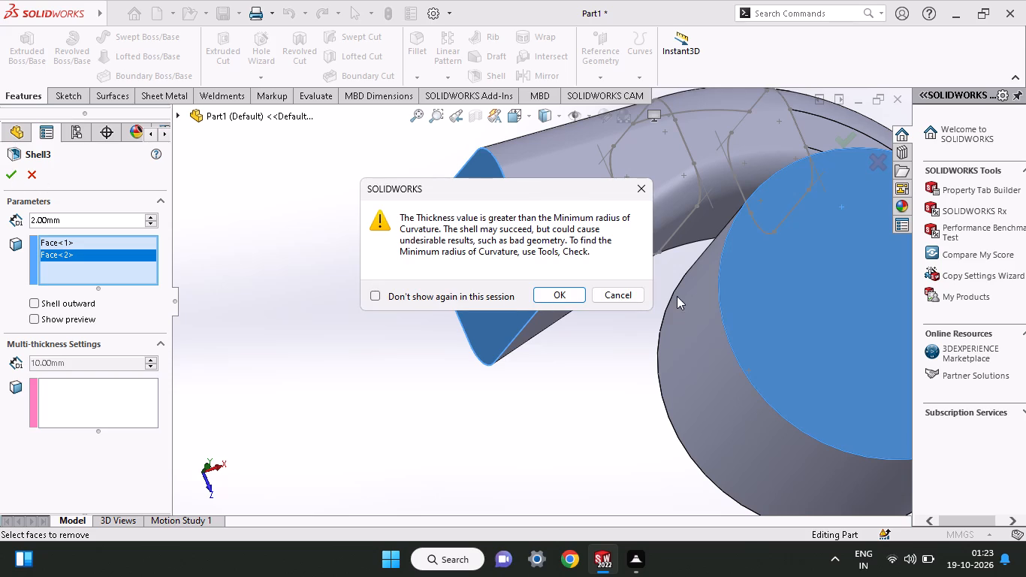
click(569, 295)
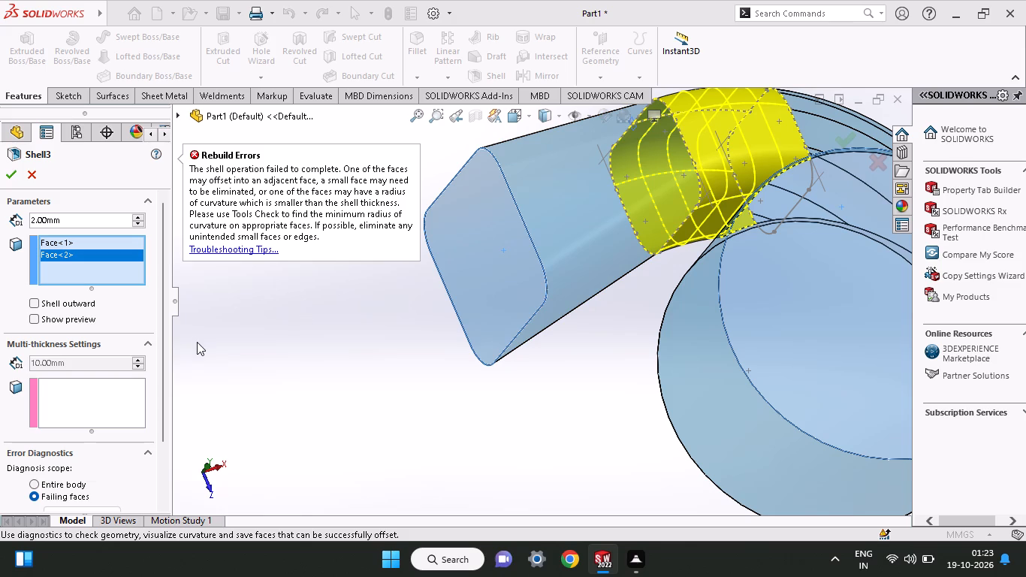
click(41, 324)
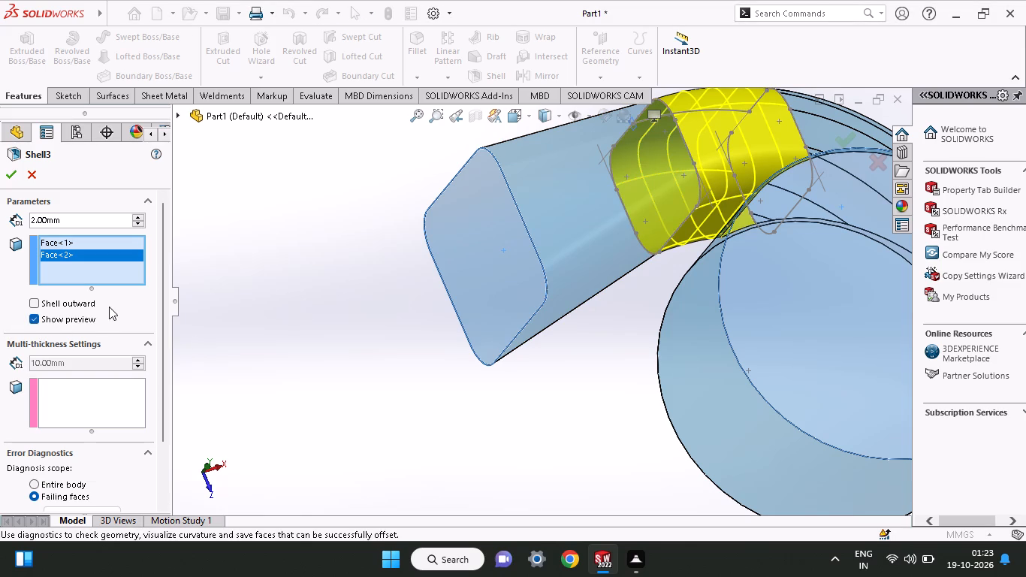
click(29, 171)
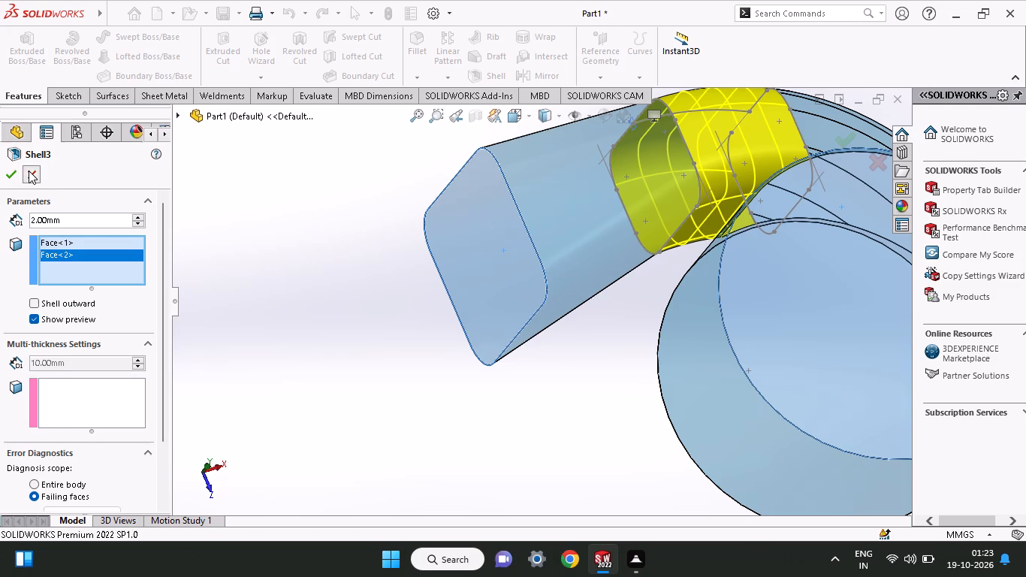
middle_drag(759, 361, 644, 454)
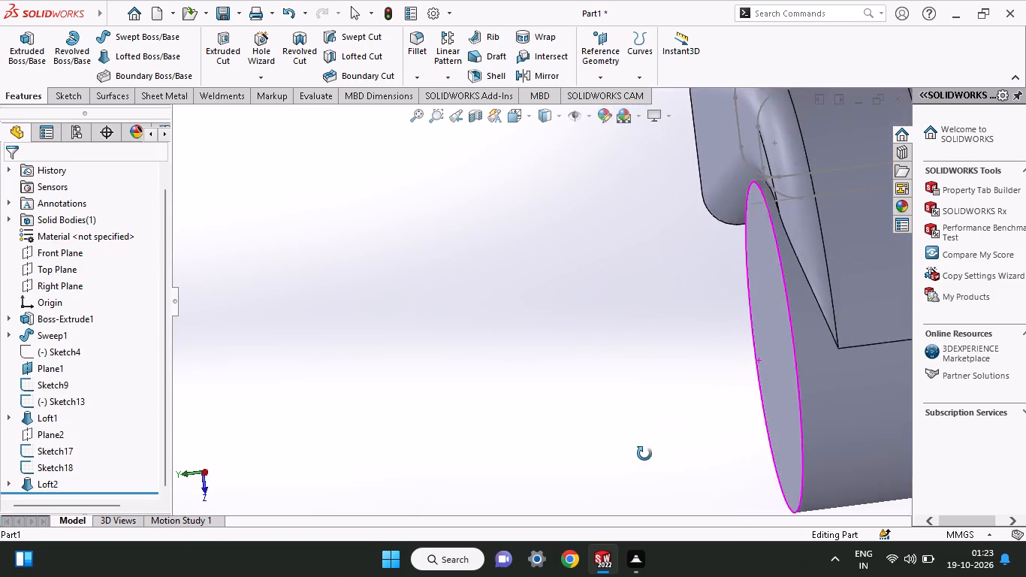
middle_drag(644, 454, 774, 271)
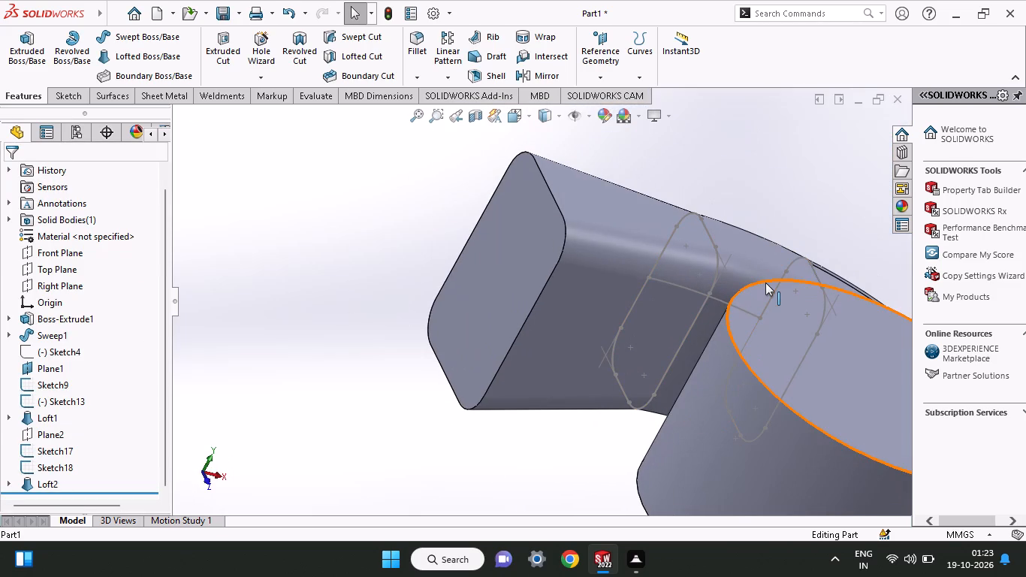
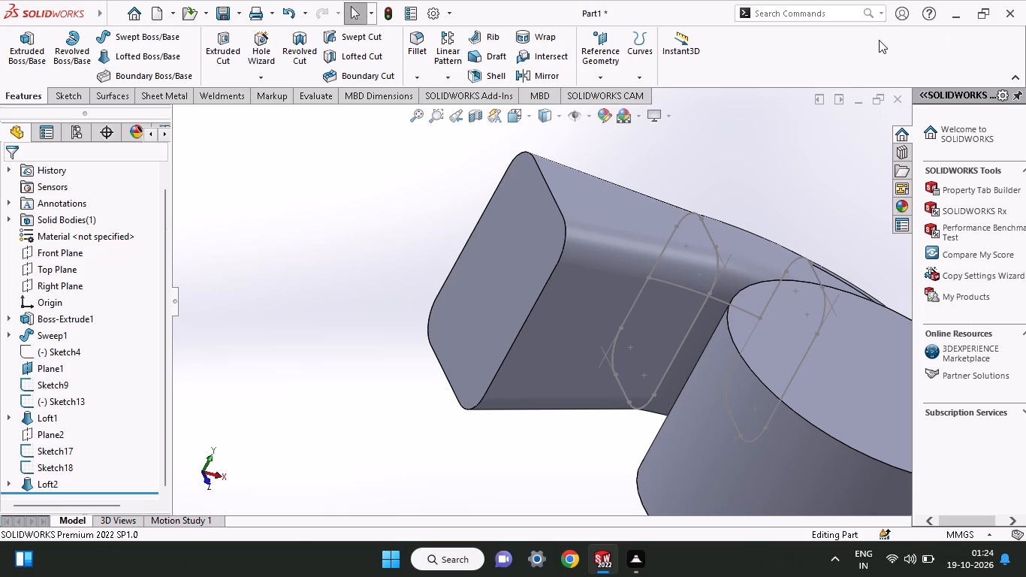
Delete Sketch17, the leftover profile sketch at the junction of the two outlet lofts.
click(687, 334)
right_click(687, 334)
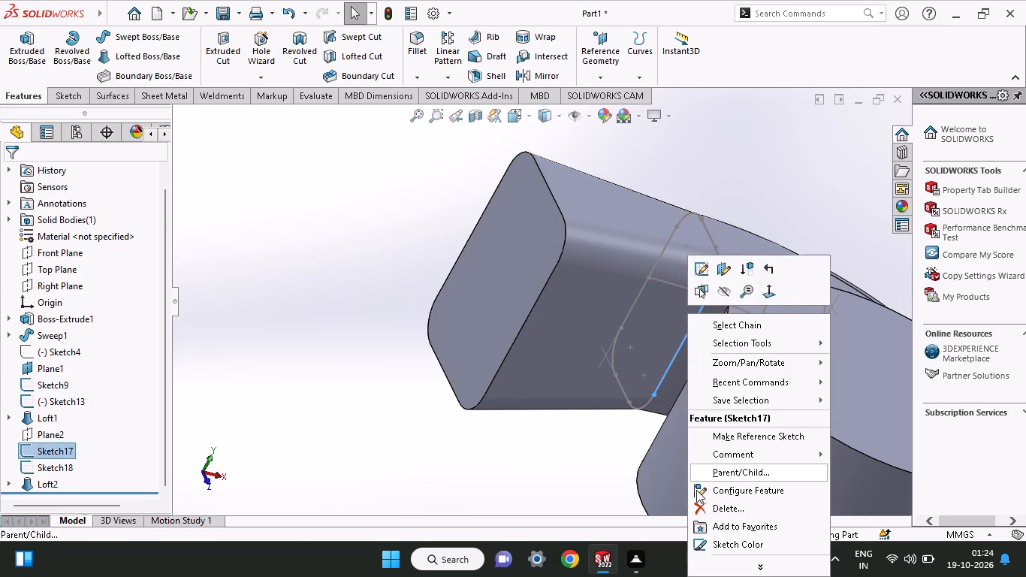
click(699, 504)
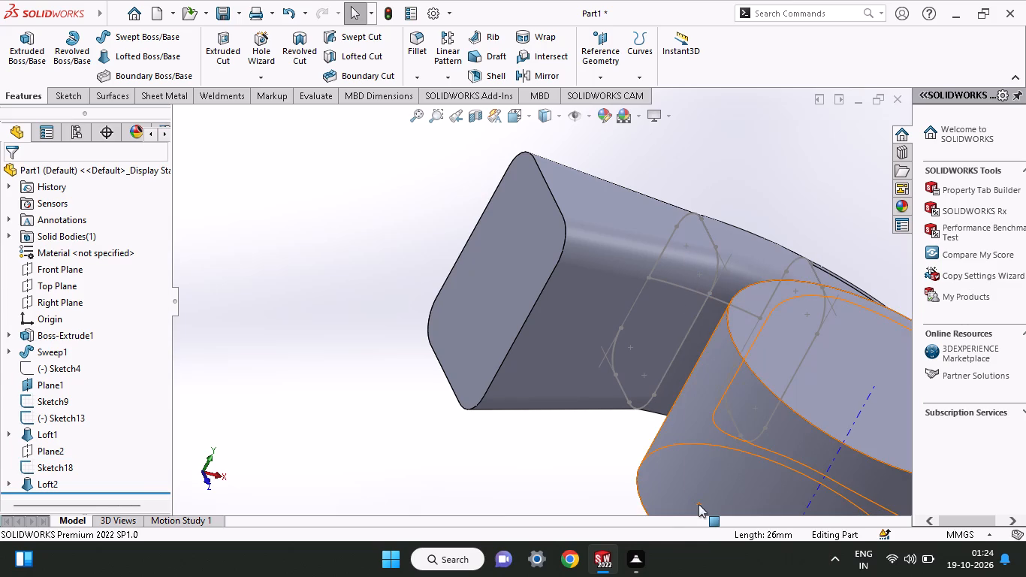
Hide the remaining outlet sketches: profile sketches Sketch18 and Sketch13, and the curved path Sketch9.
click(680, 345)
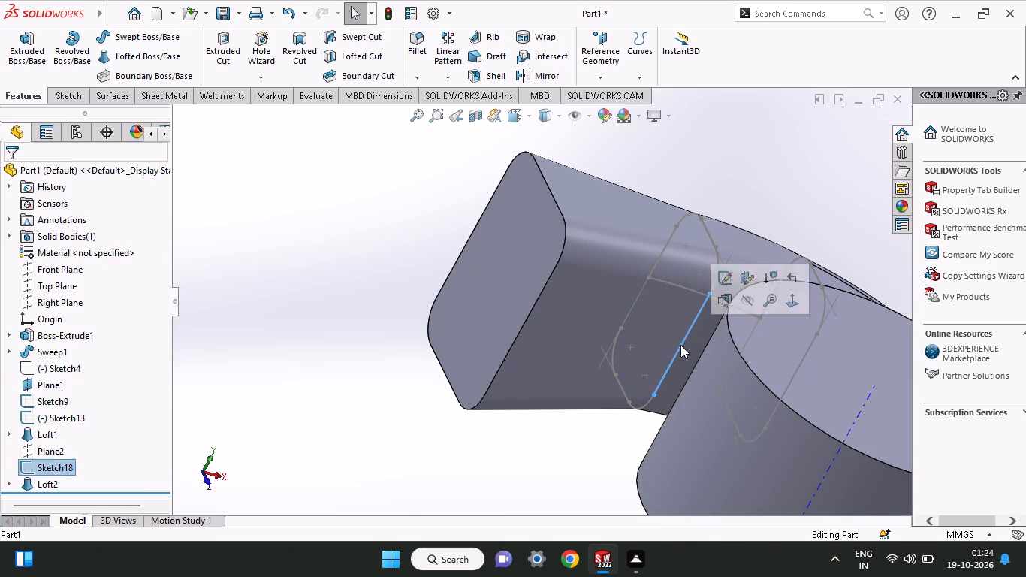
right_click(680, 345)
click(714, 292)
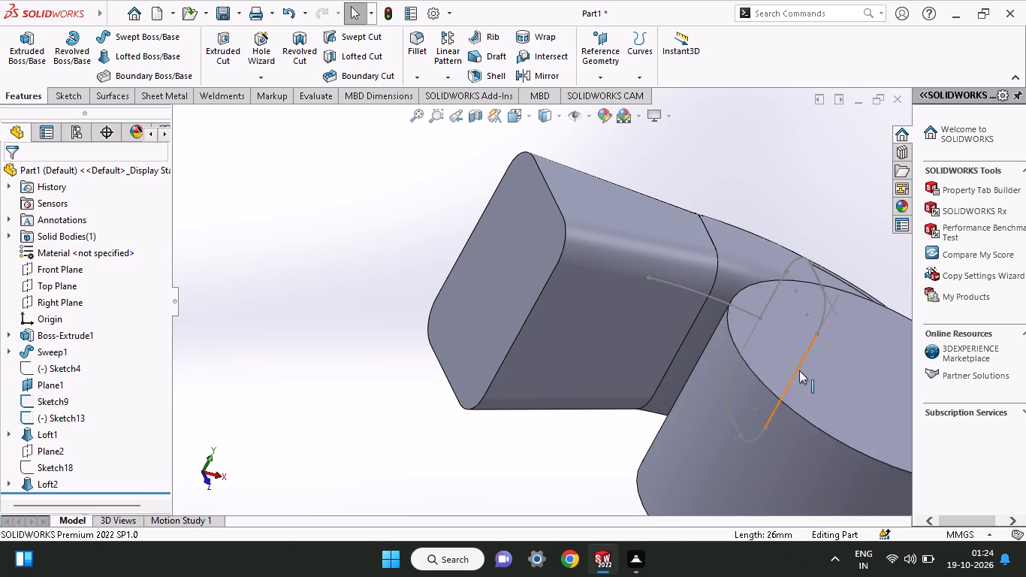
click(807, 354)
right_click(807, 354)
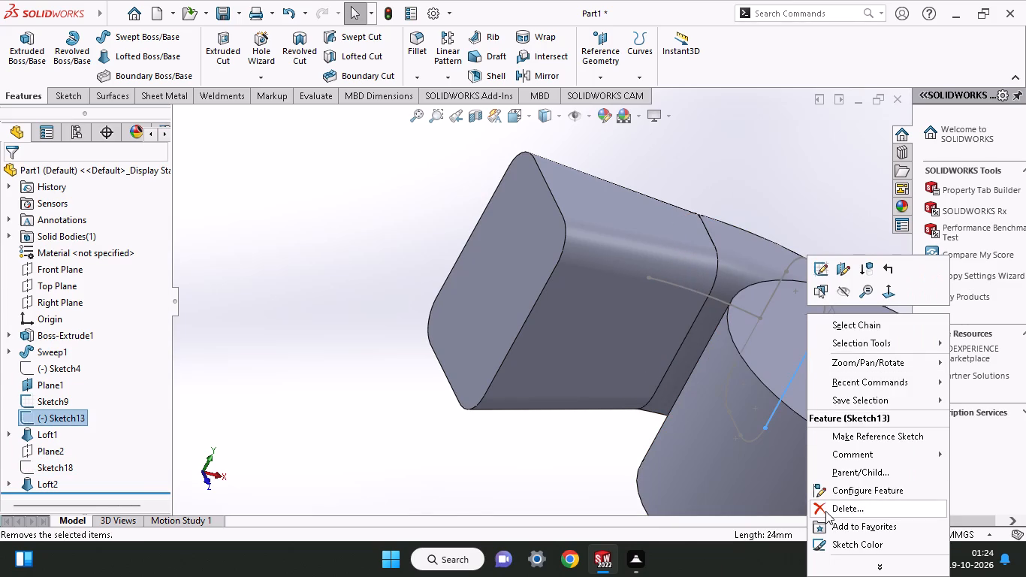
click(840, 294)
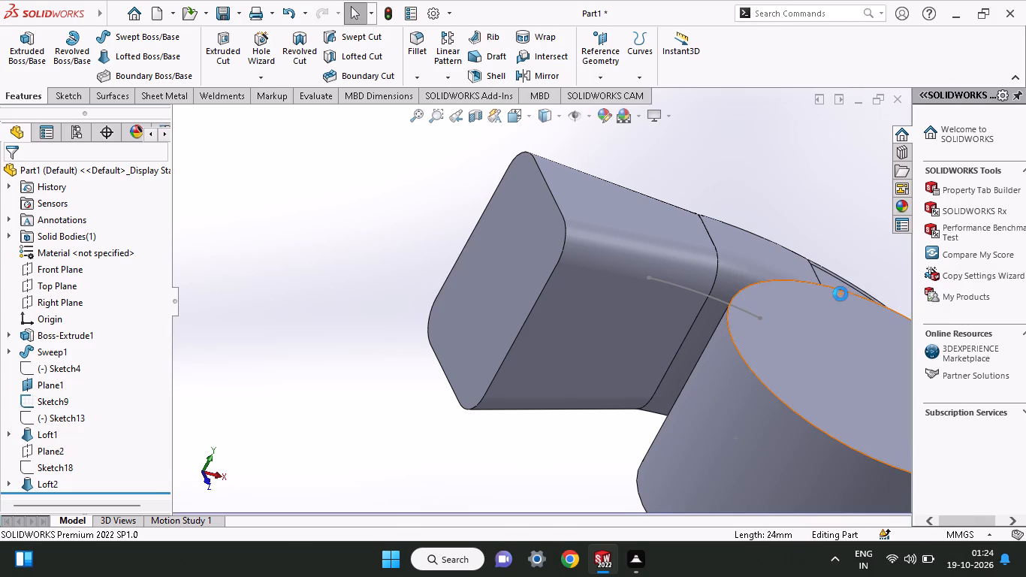
click(725, 301)
right_click(725, 301)
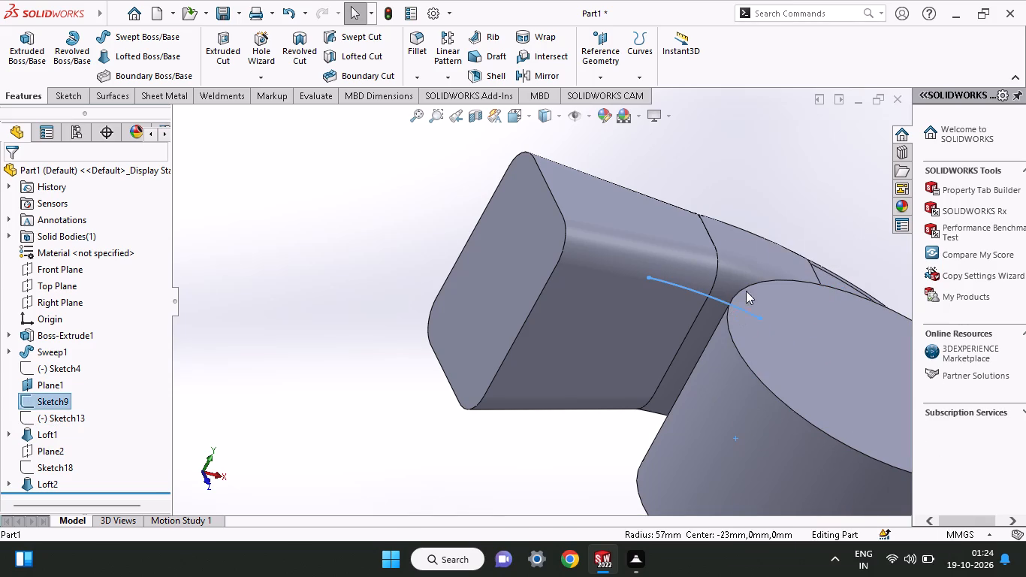
click(753, 283)
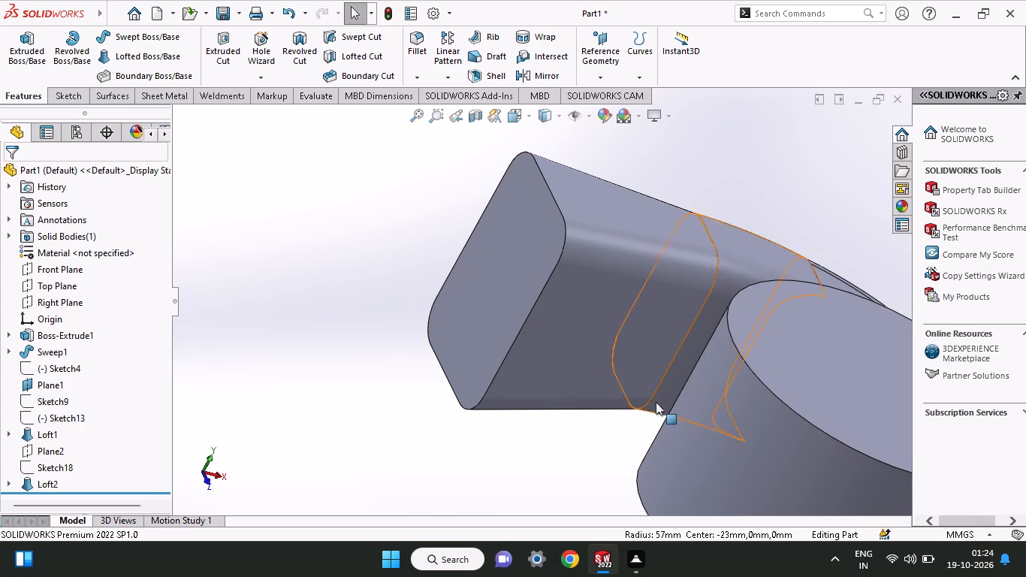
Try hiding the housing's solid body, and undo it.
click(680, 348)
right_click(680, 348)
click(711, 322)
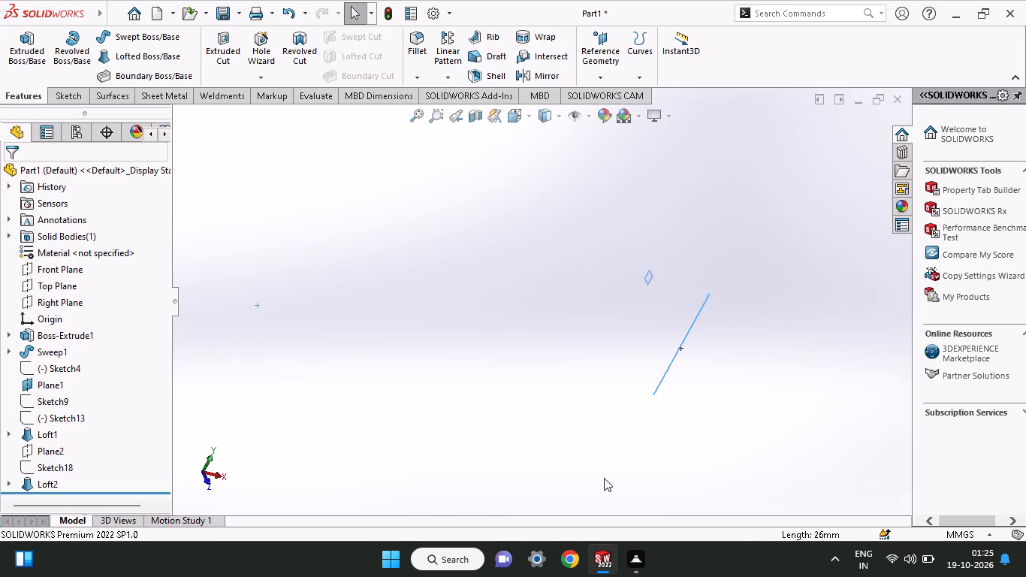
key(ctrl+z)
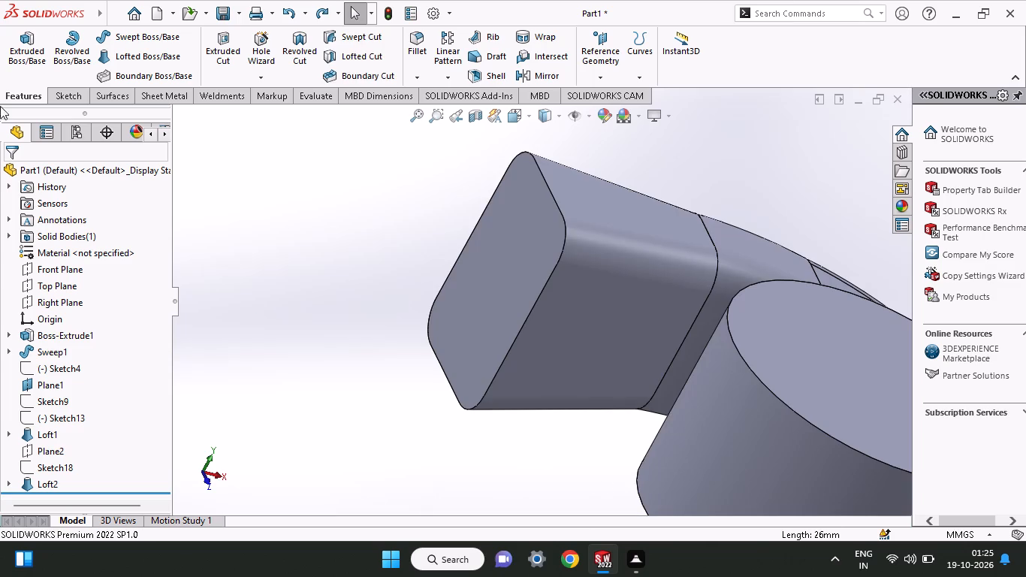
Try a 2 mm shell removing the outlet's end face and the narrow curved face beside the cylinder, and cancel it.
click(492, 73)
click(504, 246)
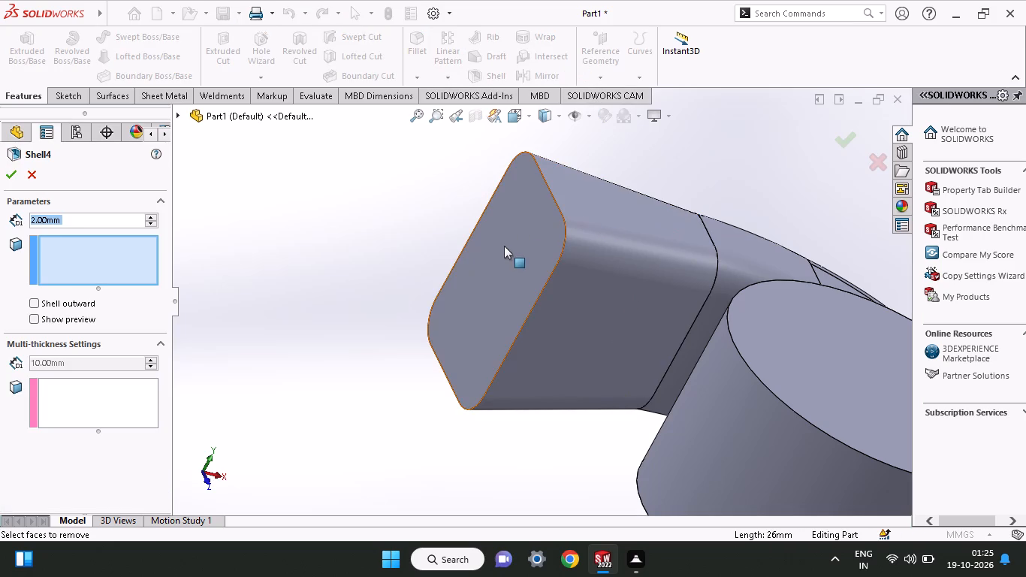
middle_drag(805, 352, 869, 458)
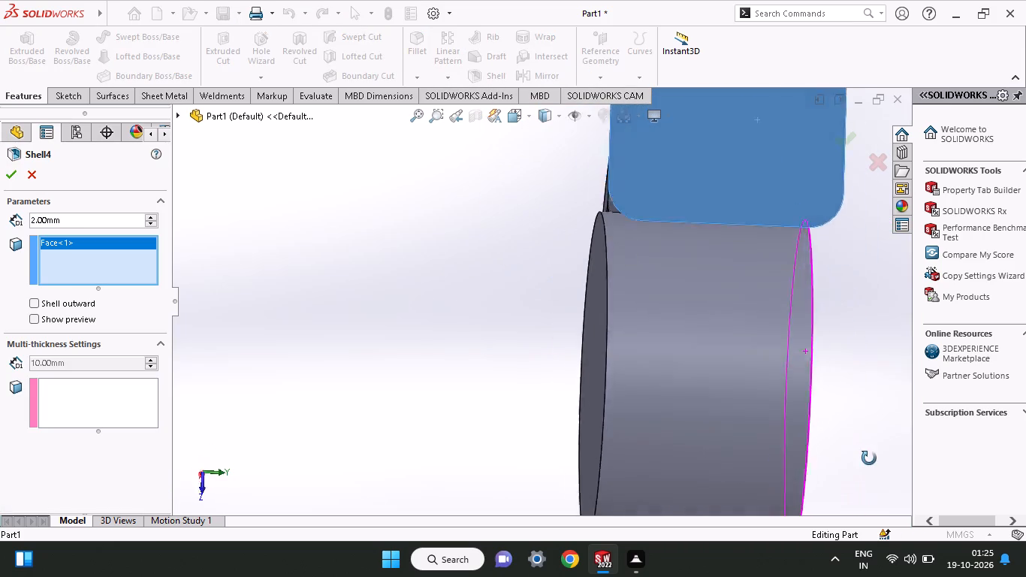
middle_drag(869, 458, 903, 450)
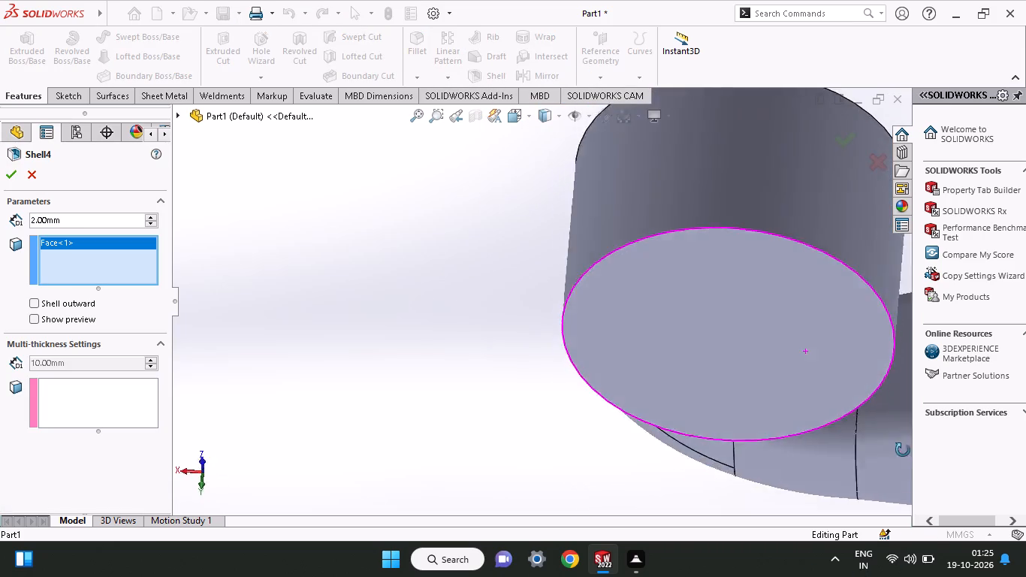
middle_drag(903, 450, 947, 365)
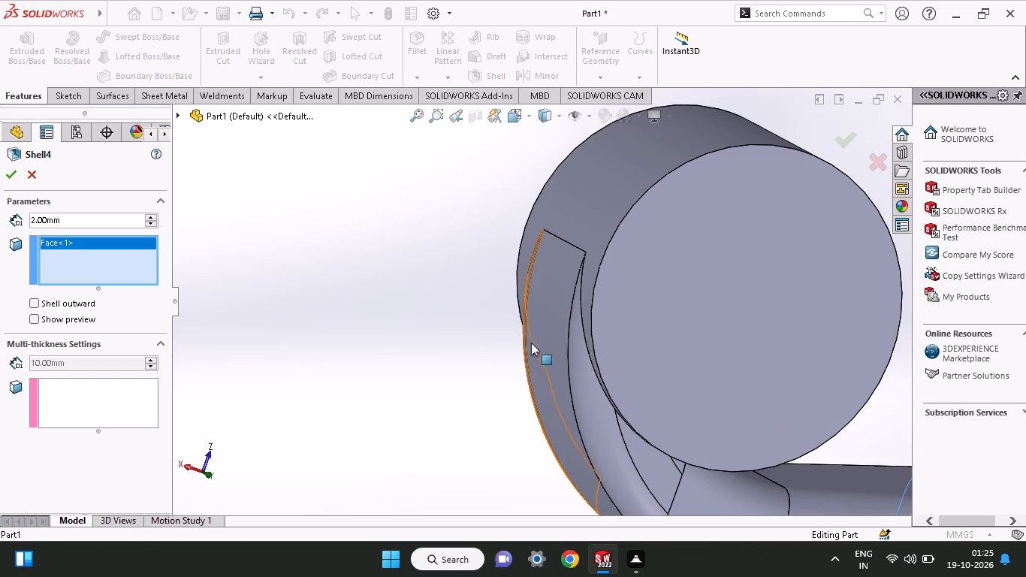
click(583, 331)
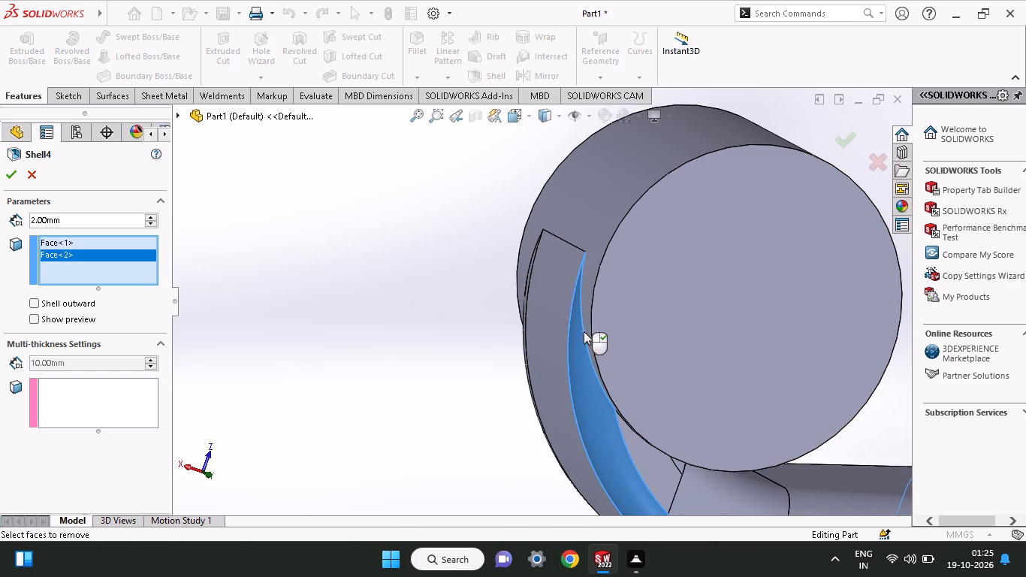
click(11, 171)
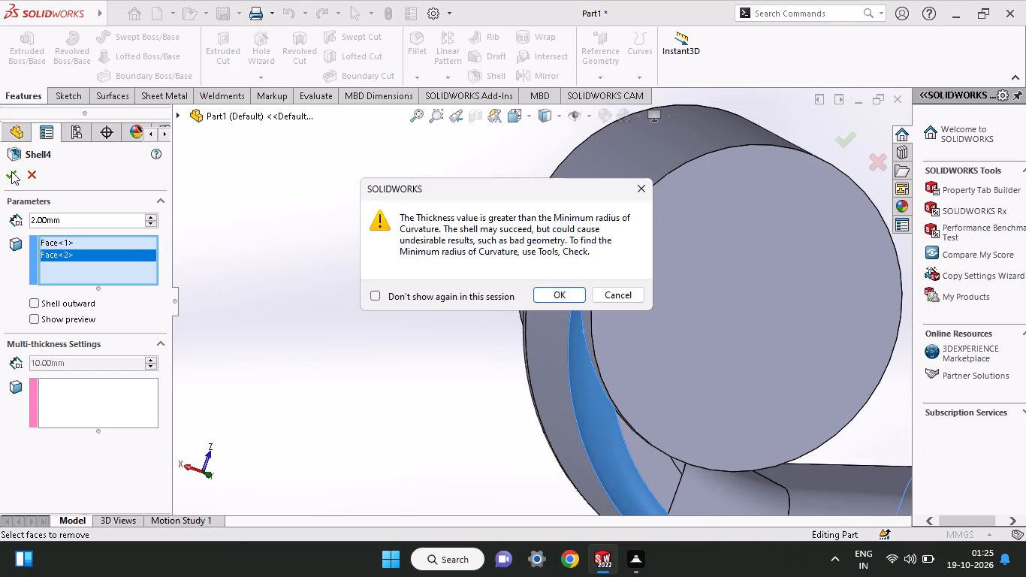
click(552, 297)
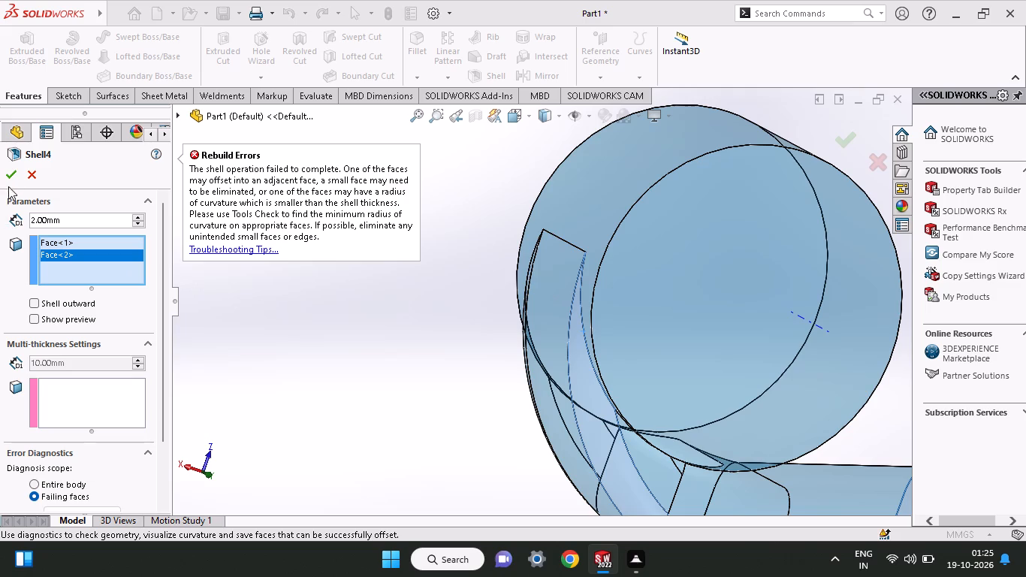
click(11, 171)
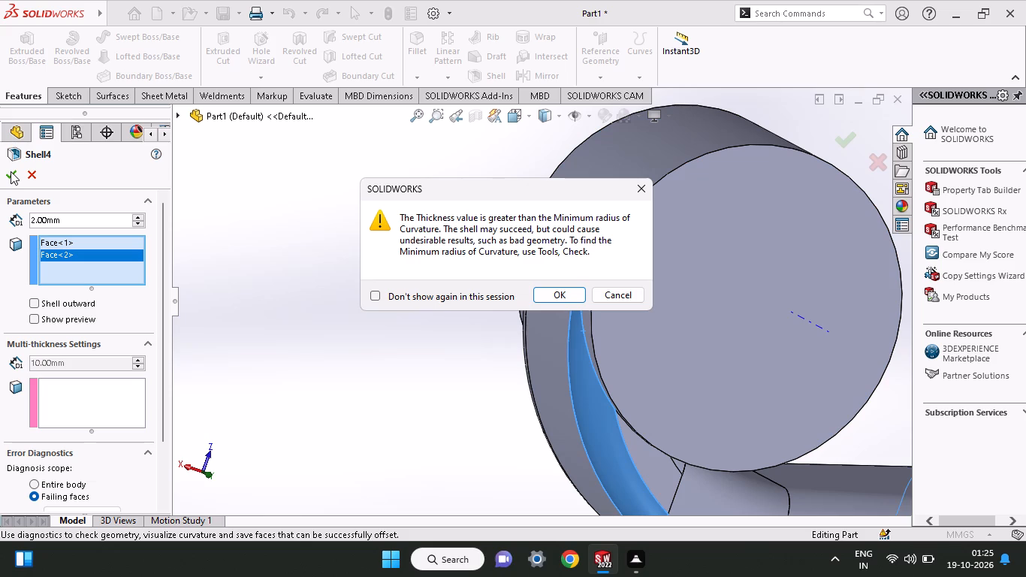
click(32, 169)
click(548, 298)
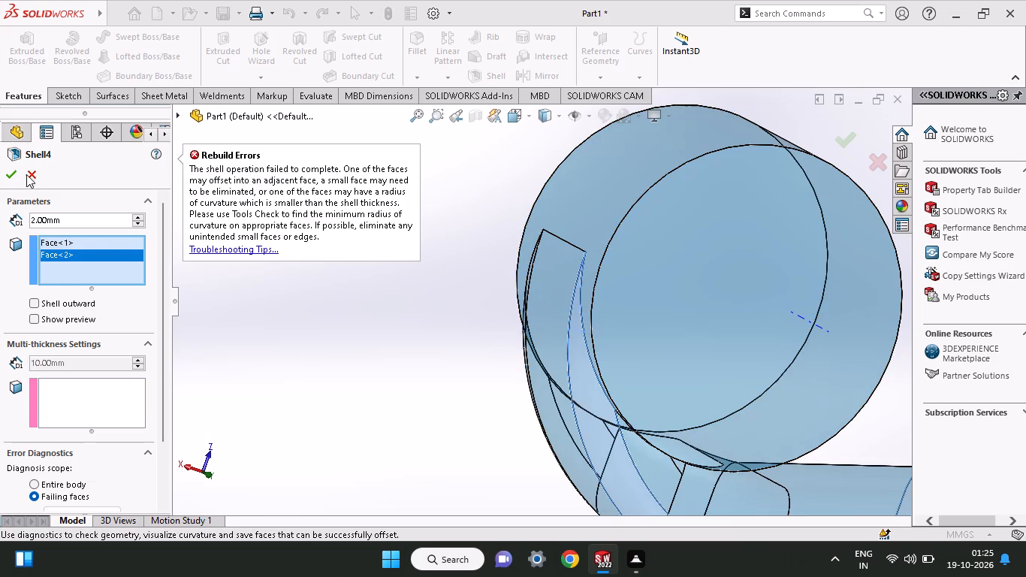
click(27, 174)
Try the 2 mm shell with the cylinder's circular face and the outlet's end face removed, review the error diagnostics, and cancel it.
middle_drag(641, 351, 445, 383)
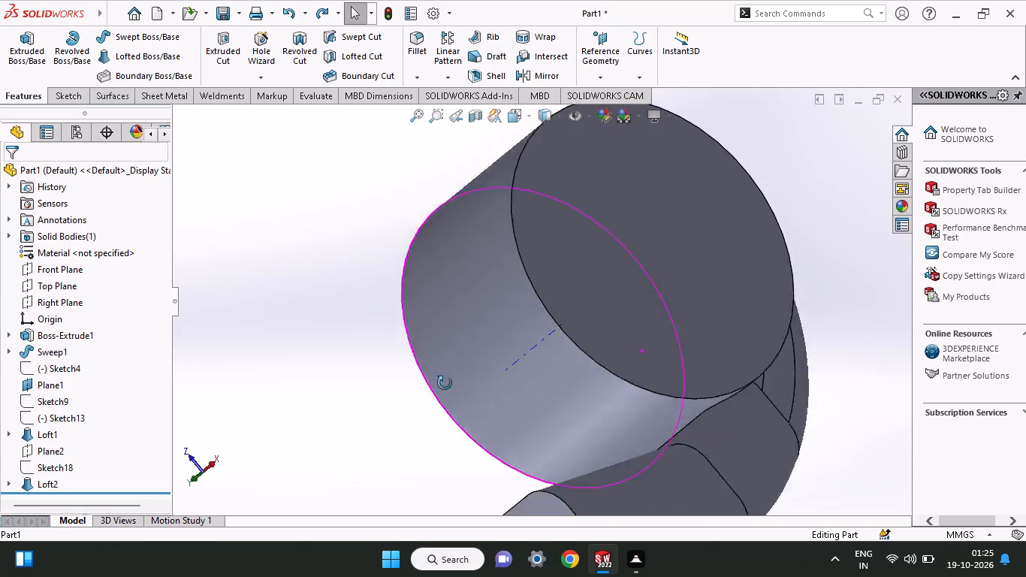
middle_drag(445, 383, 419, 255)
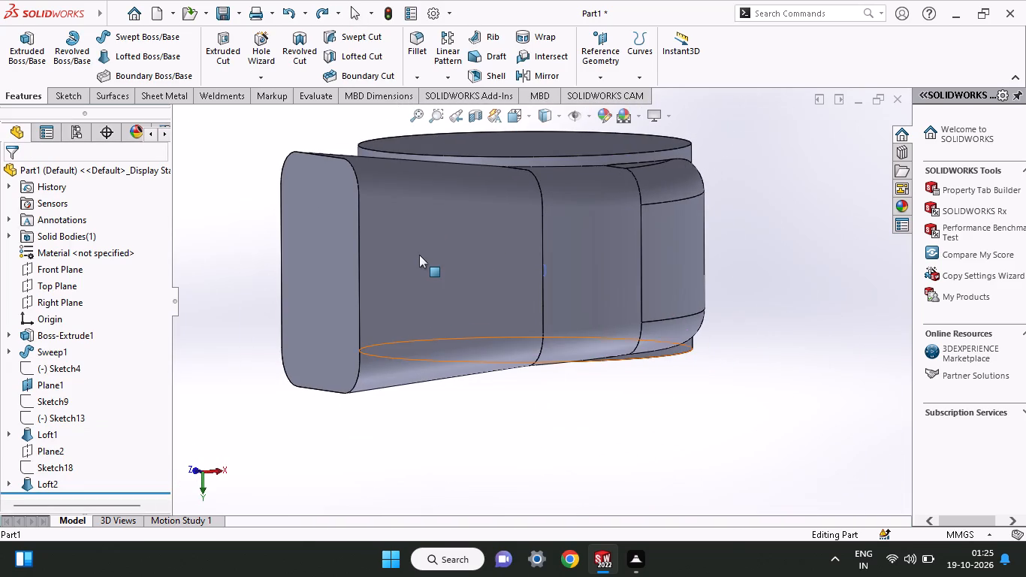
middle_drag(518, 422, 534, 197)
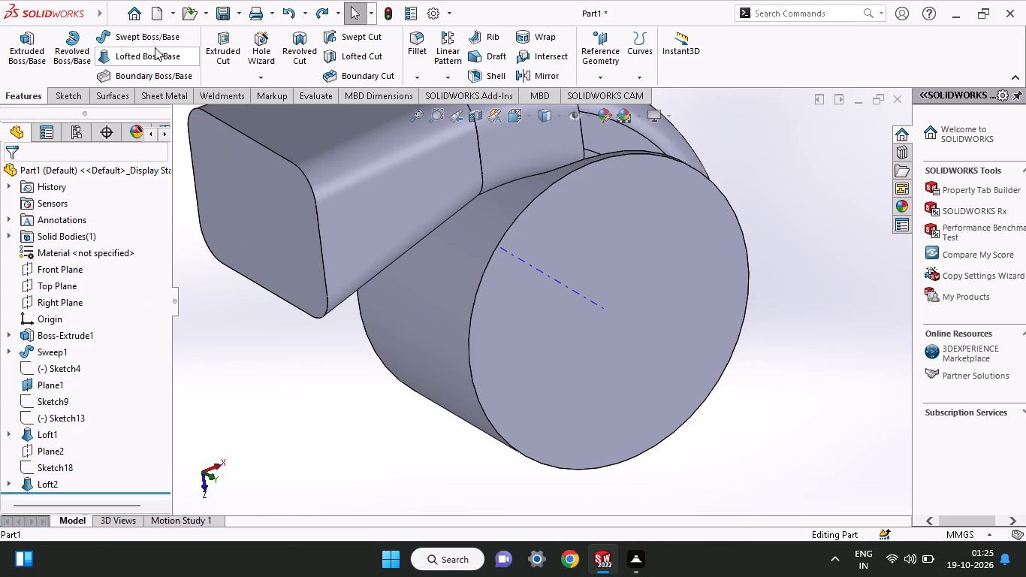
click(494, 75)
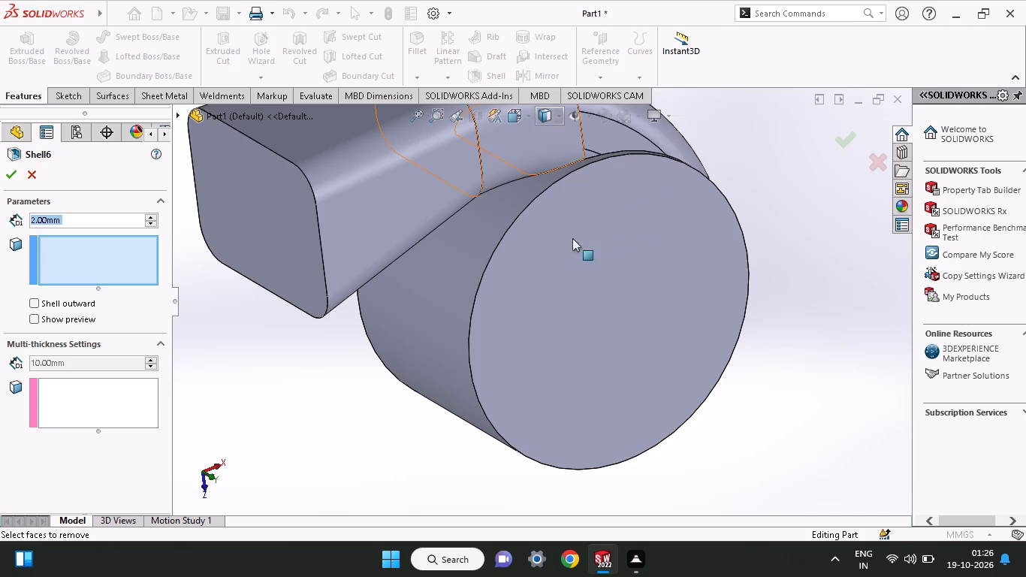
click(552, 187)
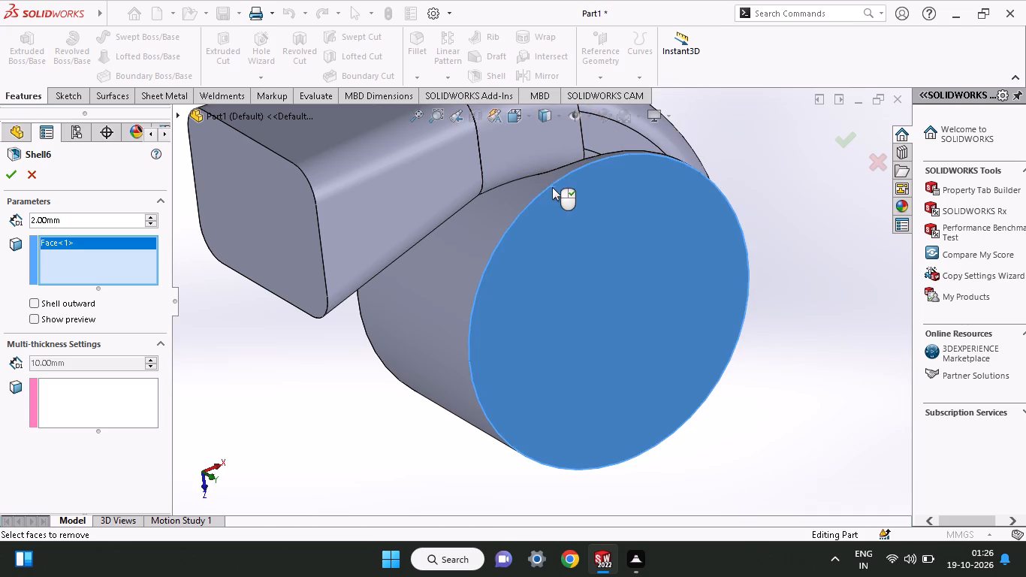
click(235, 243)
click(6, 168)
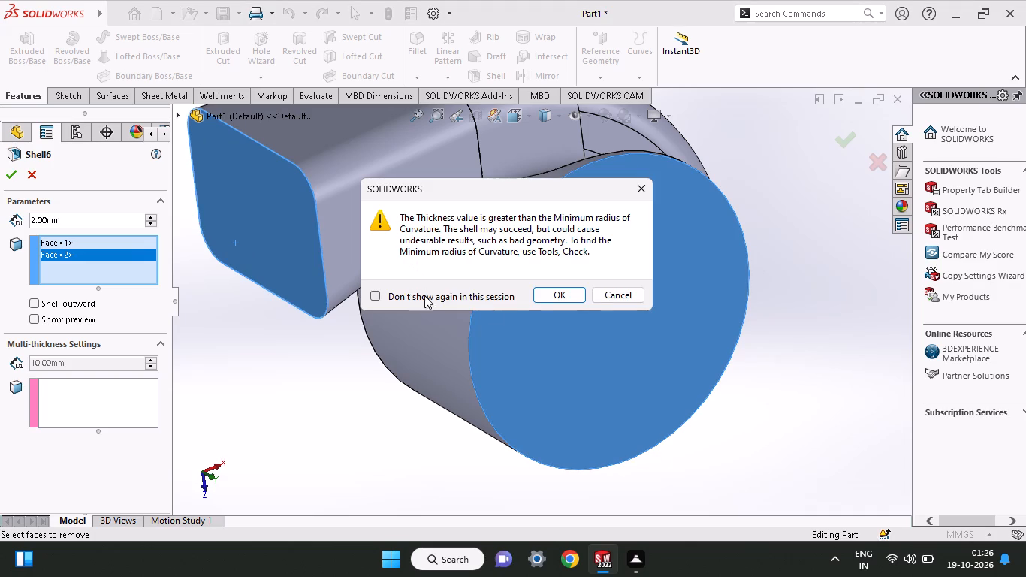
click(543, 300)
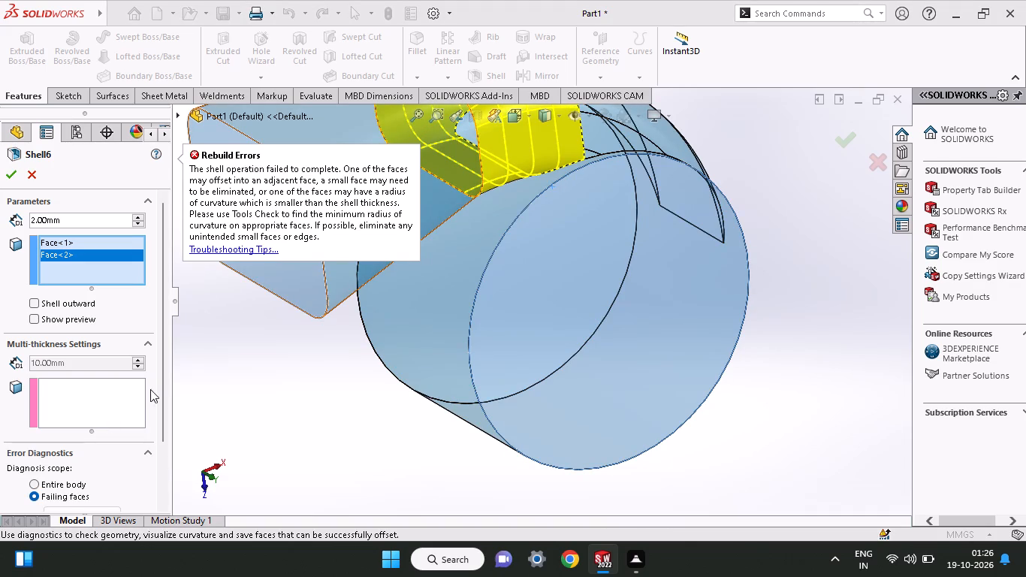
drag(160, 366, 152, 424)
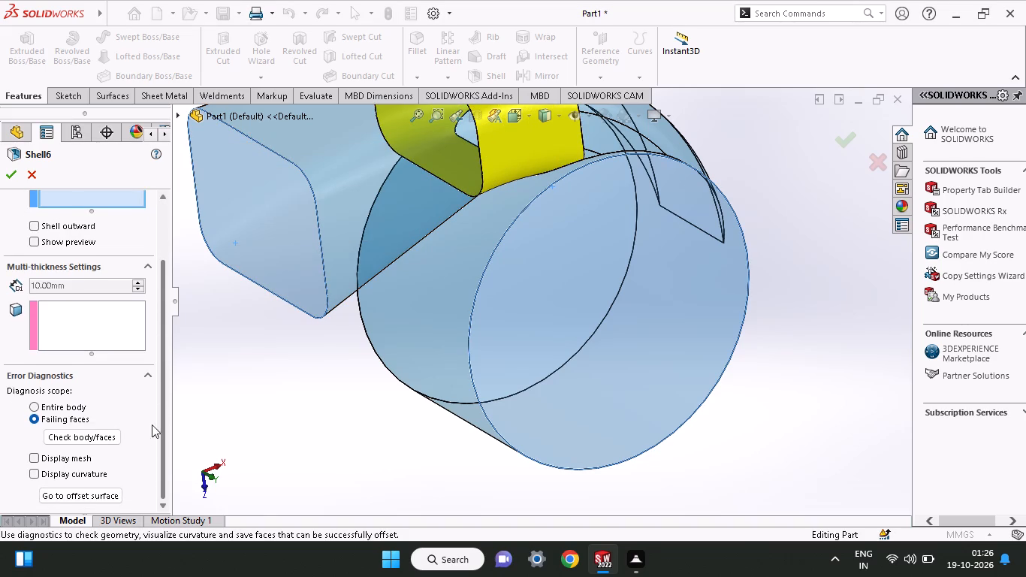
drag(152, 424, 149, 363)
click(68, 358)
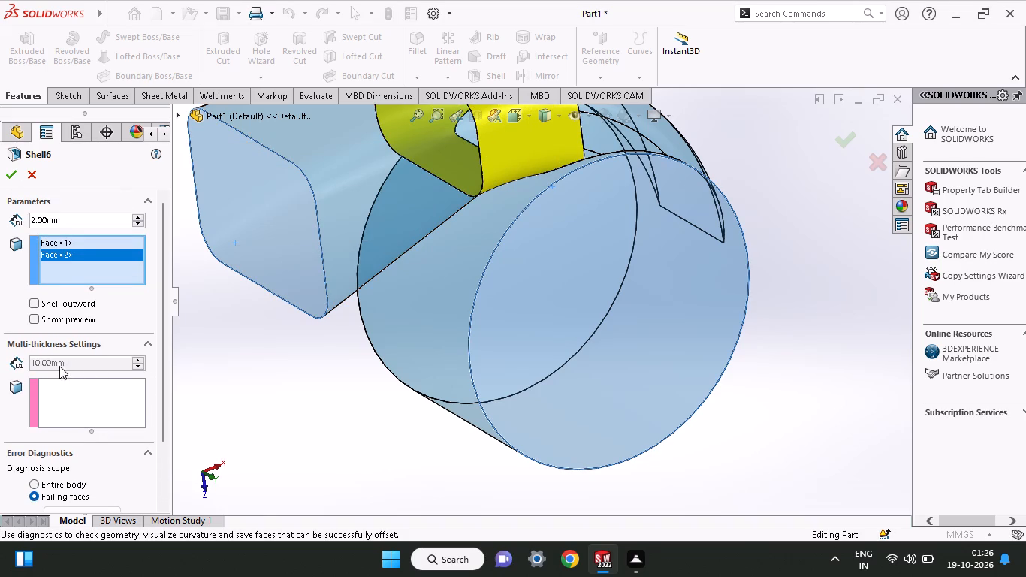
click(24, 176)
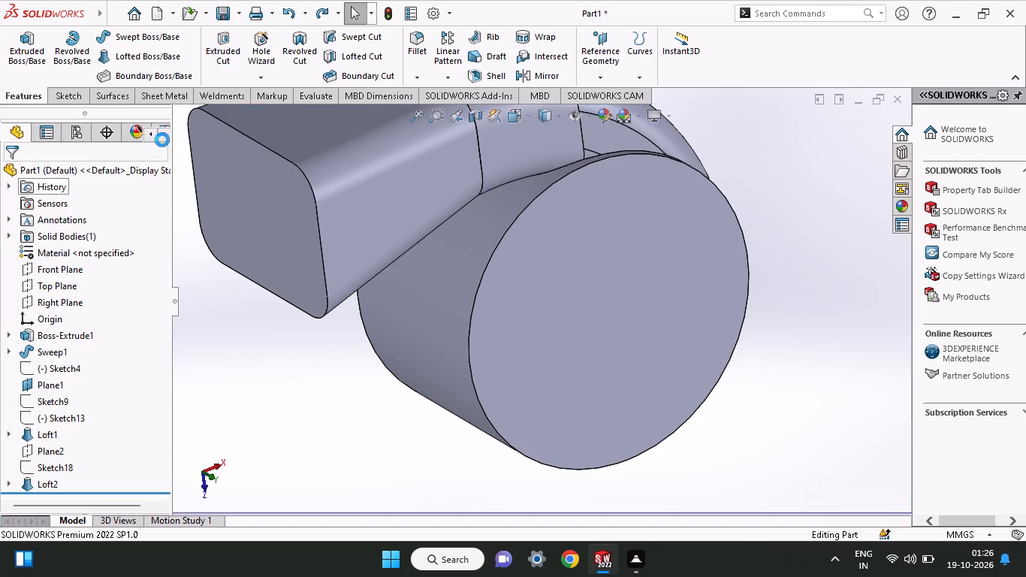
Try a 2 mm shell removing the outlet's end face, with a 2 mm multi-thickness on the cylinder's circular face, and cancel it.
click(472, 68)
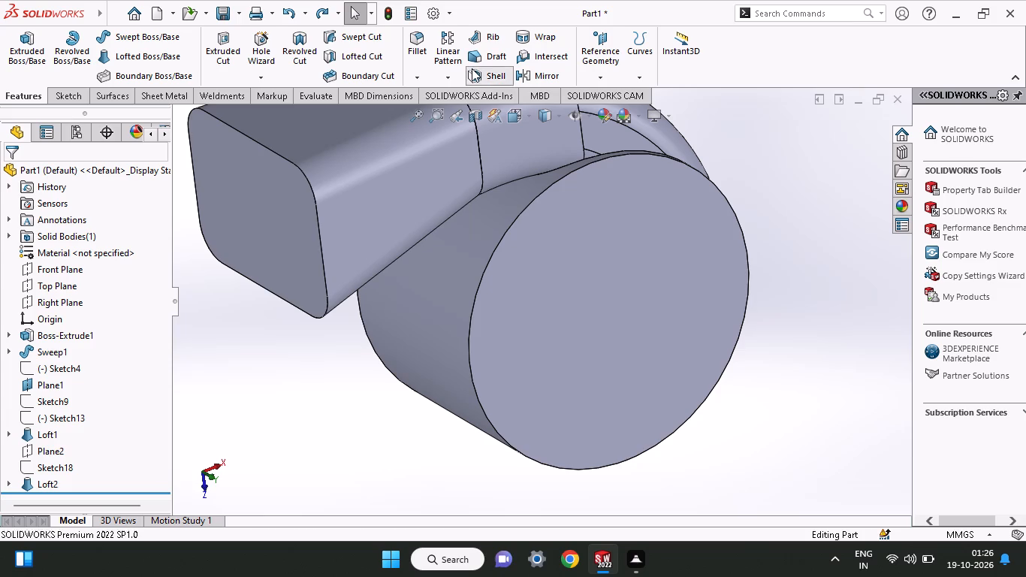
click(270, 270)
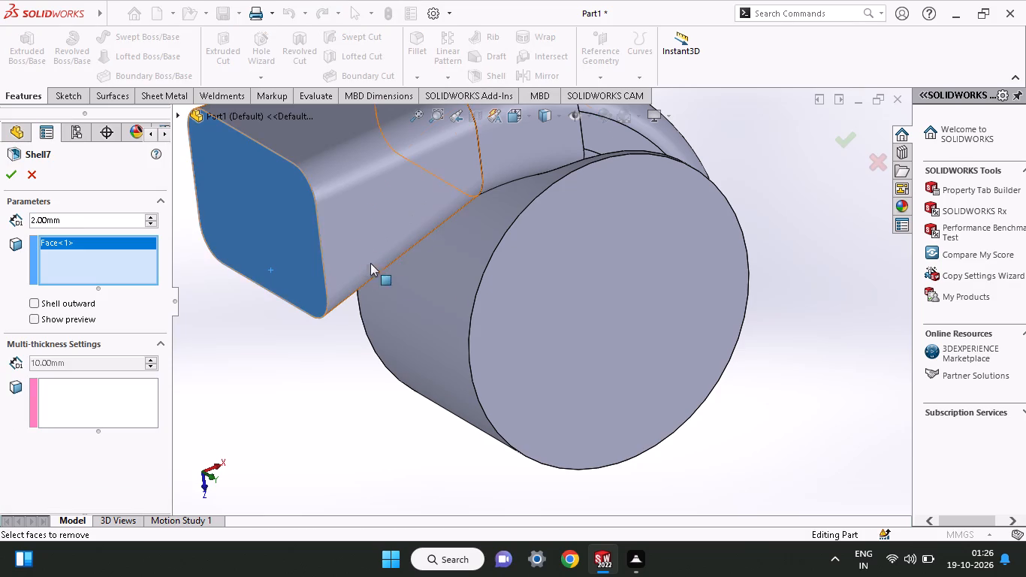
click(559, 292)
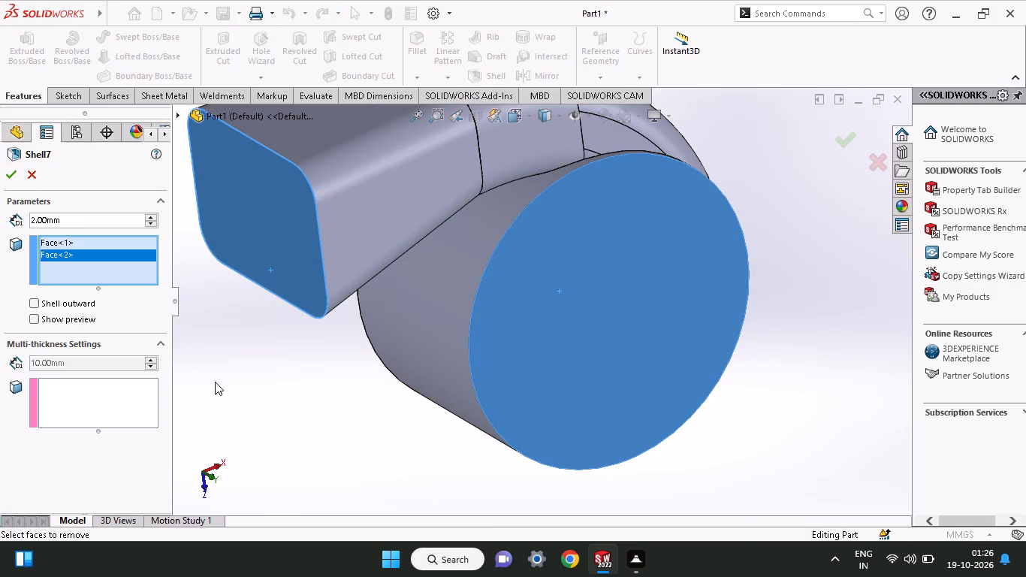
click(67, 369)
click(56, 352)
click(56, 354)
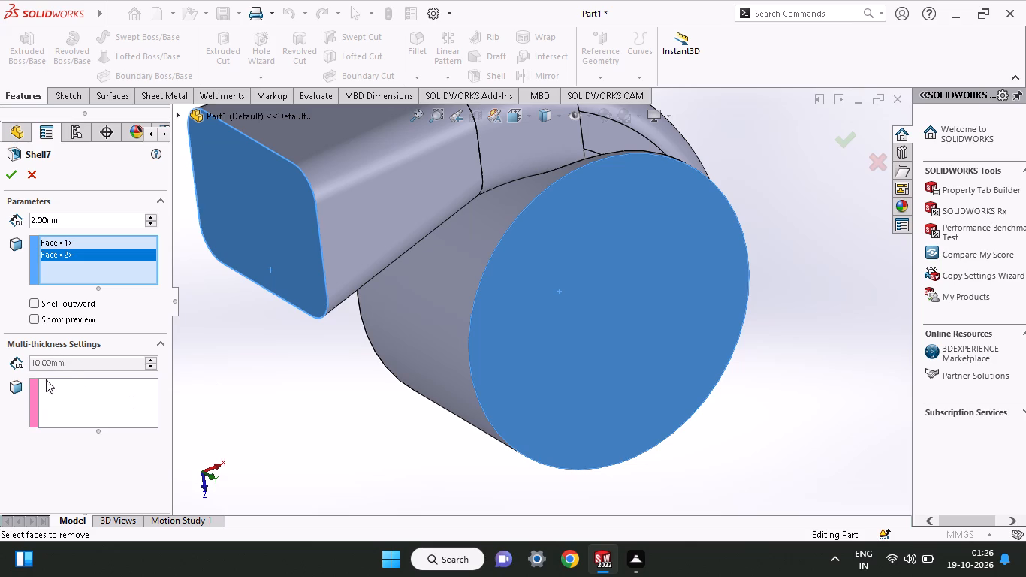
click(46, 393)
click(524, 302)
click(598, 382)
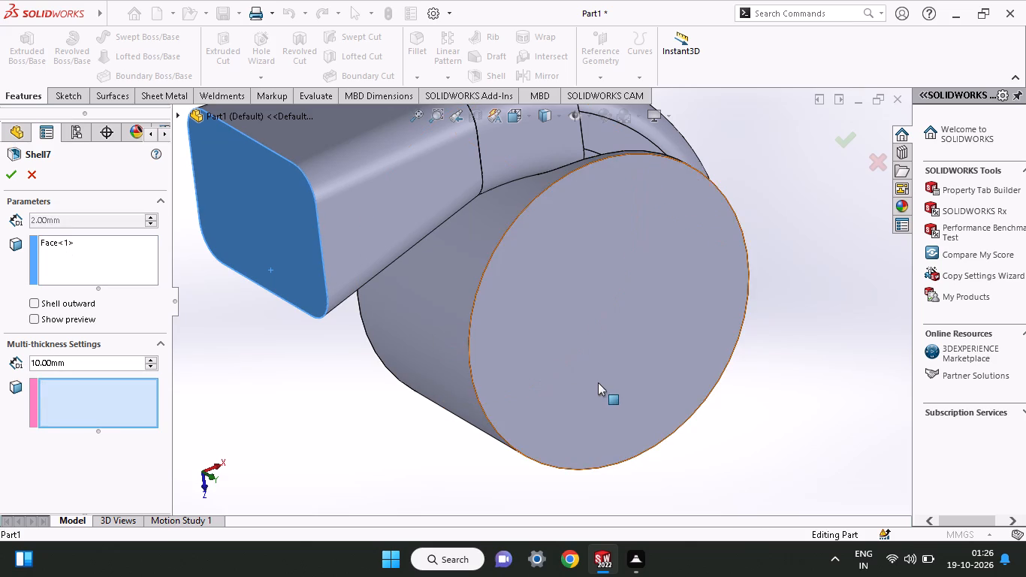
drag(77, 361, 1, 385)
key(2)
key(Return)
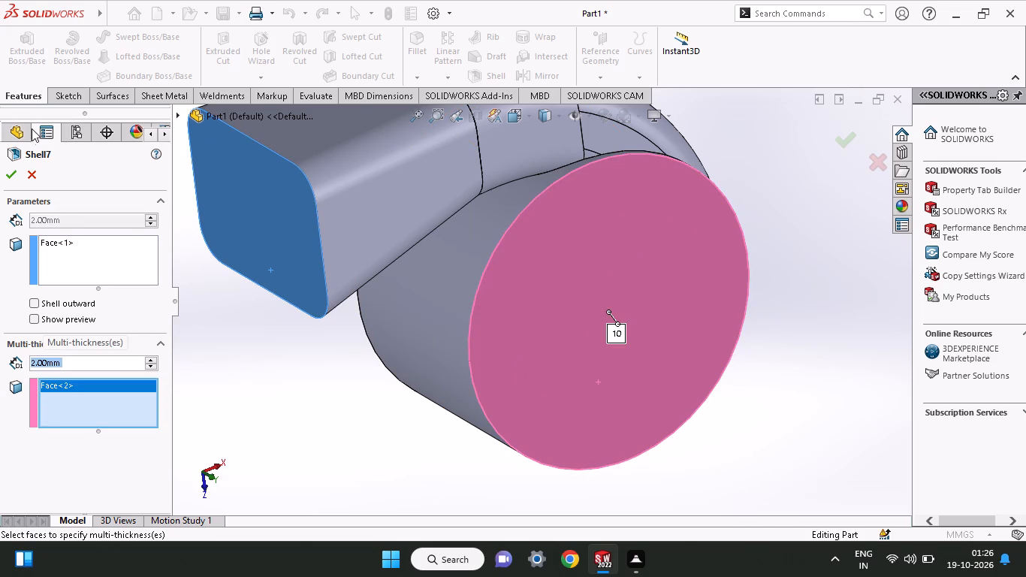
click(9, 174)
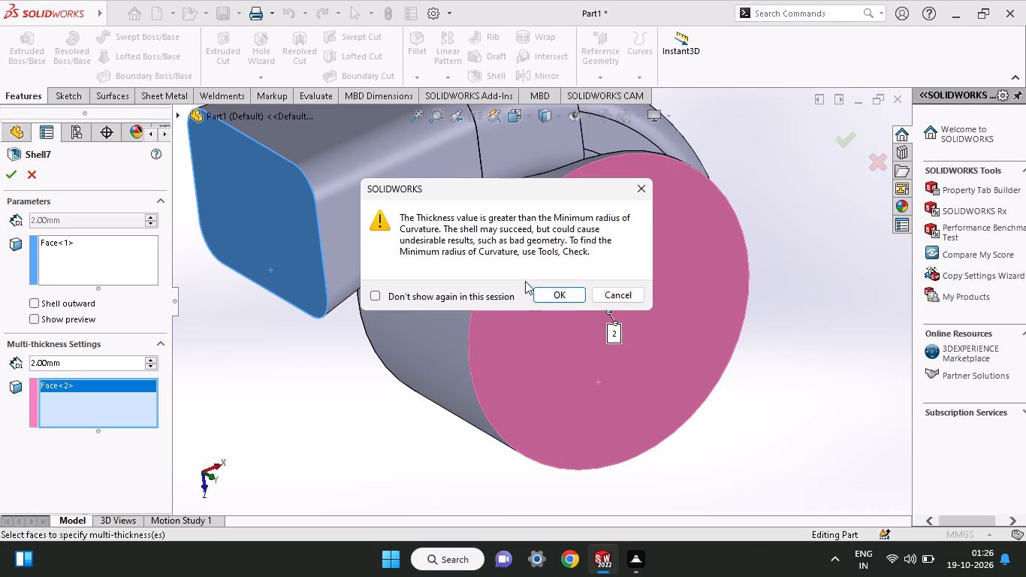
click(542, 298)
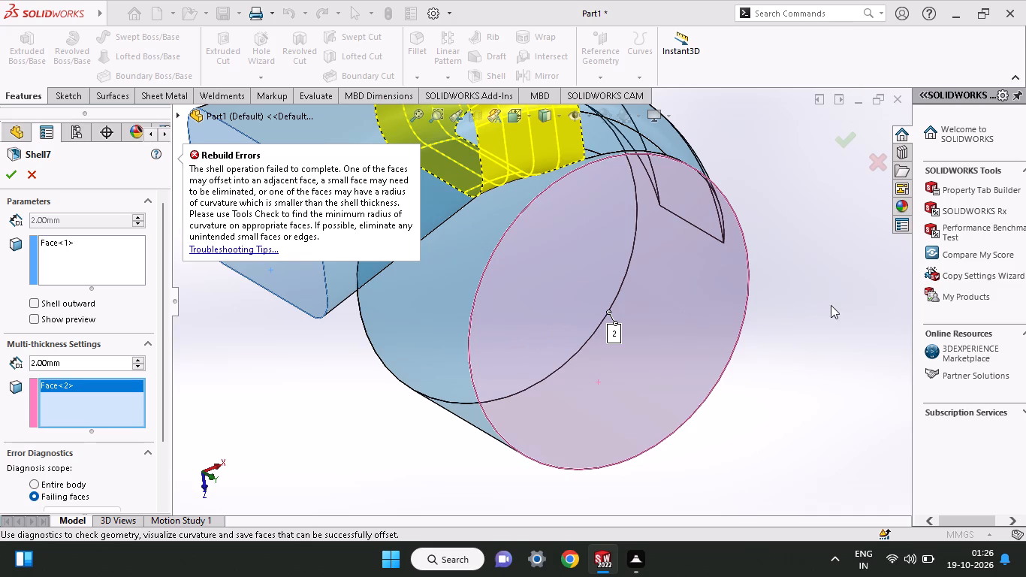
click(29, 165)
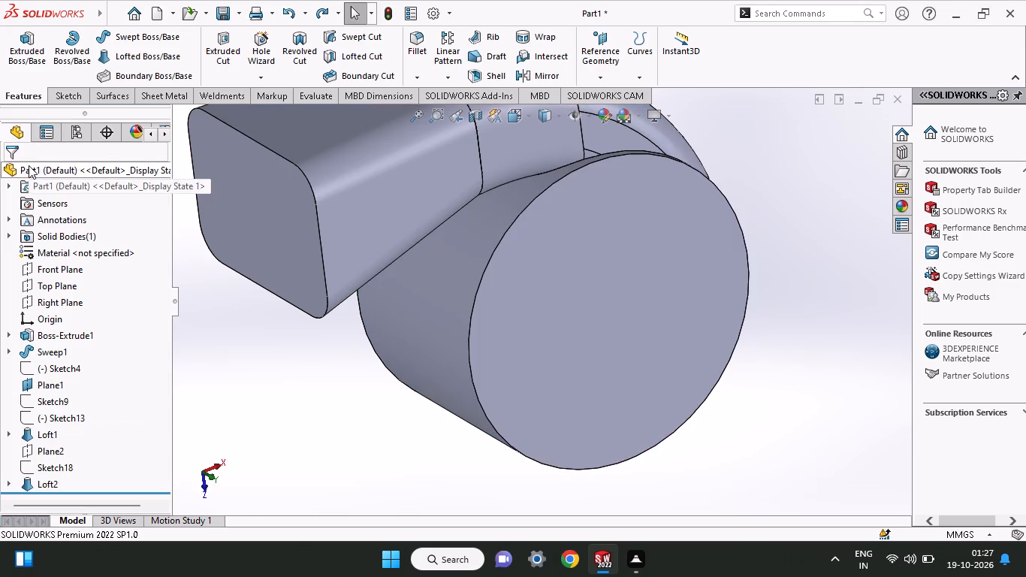
Sketch a 64 mm diameter circle centred on the origin on the cylinder's circular end face.
middle_drag(581, 415, 571, 262)
middle_drag(568, 267, 562, 282)
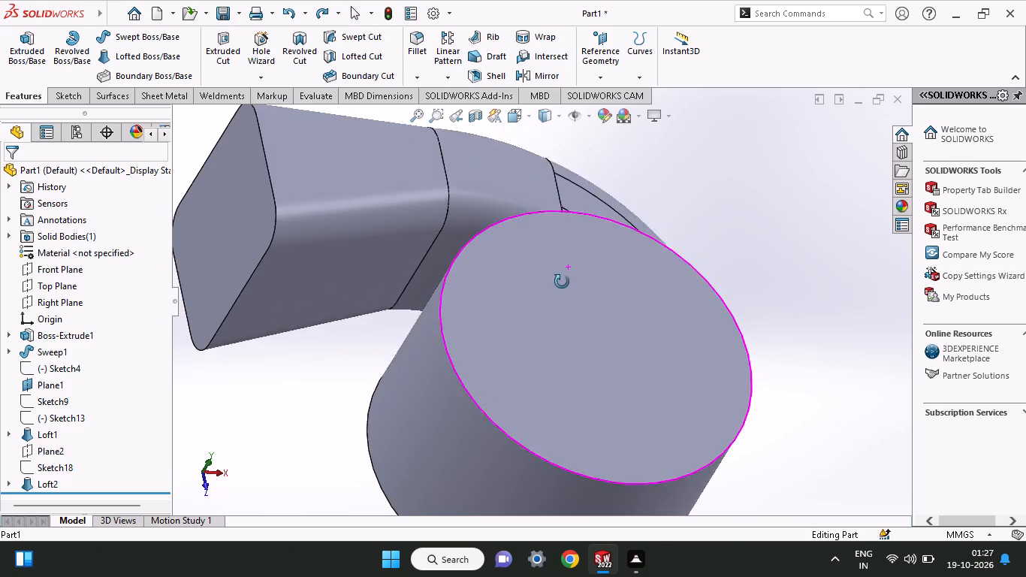
middle_drag(562, 282, 539, 342)
click(538, 342)
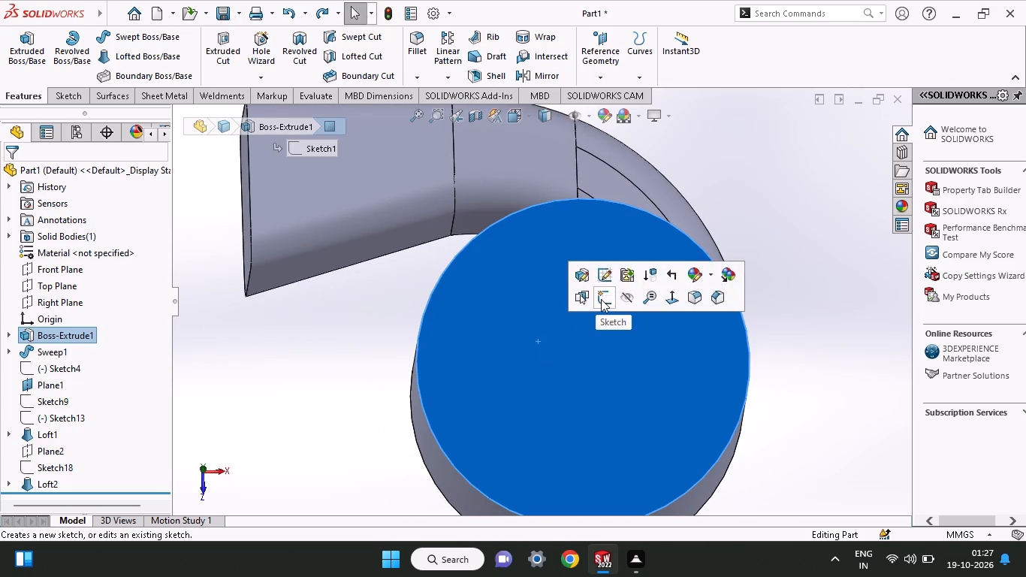
click(601, 299)
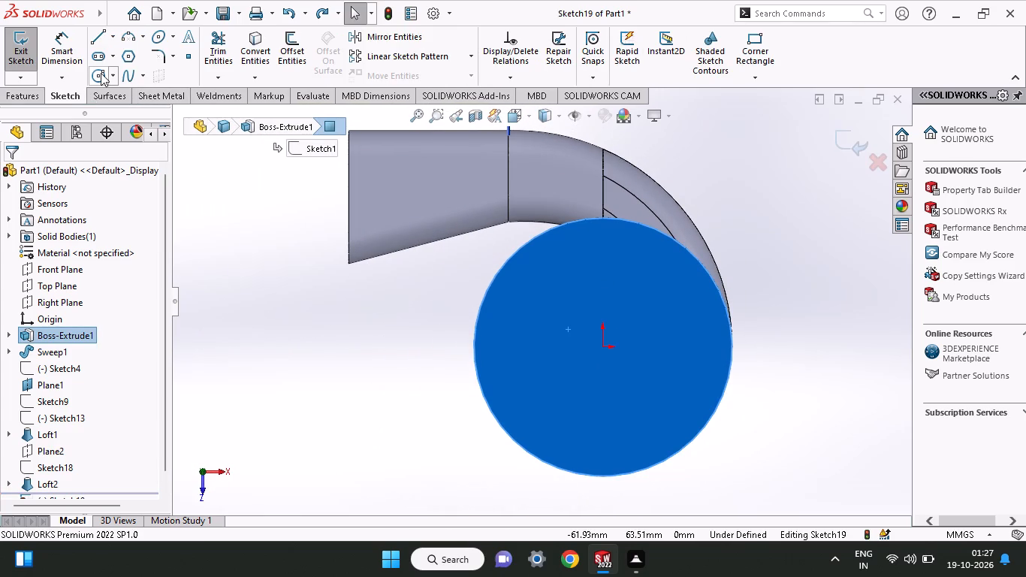
click(101, 73)
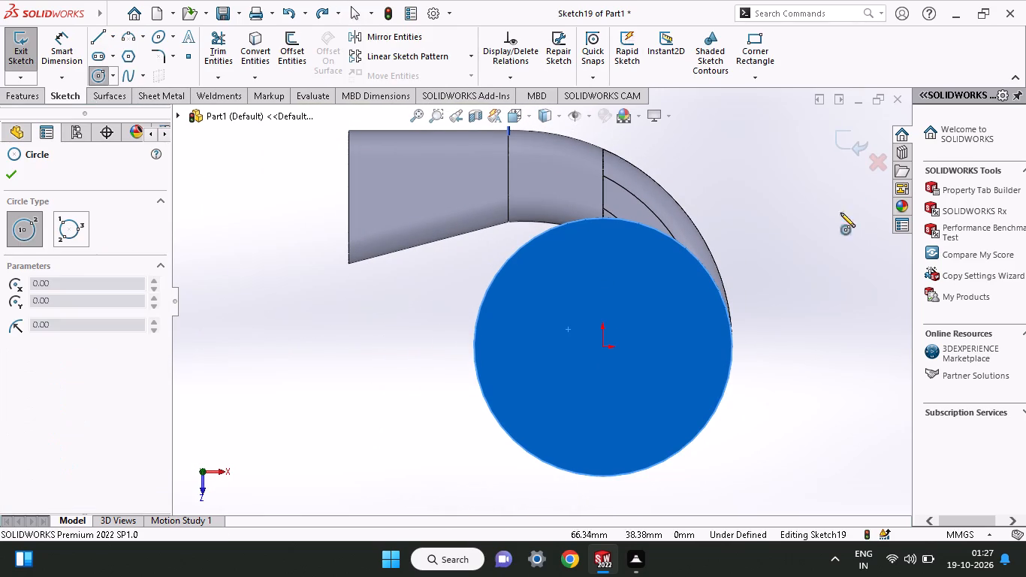
click(604, 345)
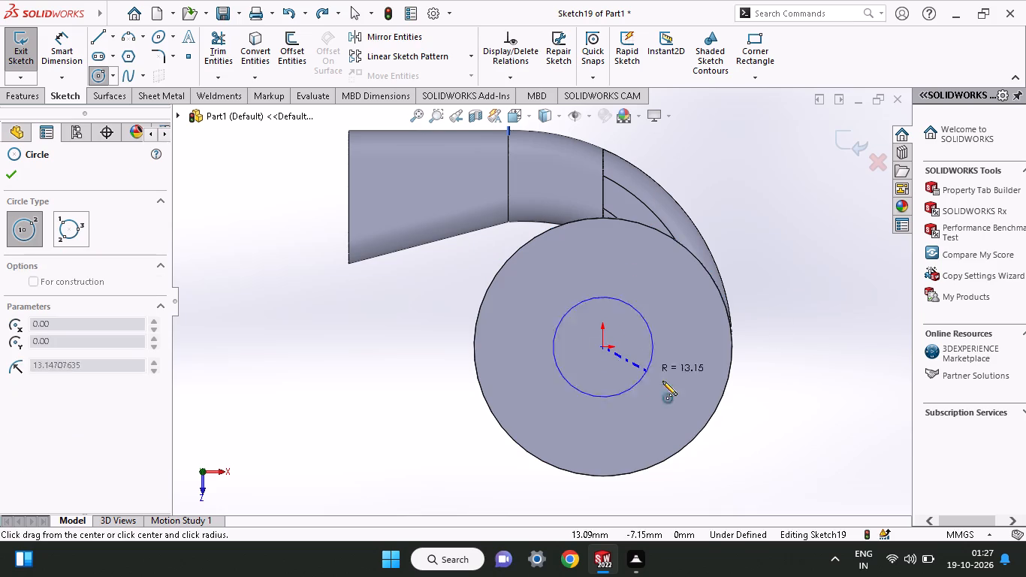
click(681, 402)
click(53, 61)
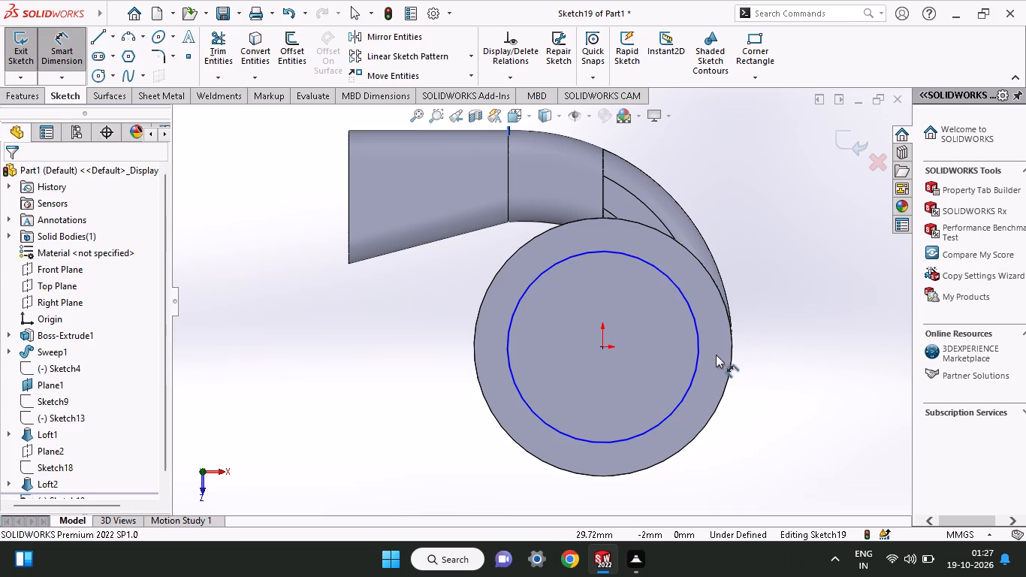
click(696, 357)
drag(844, 389, 845, 403)
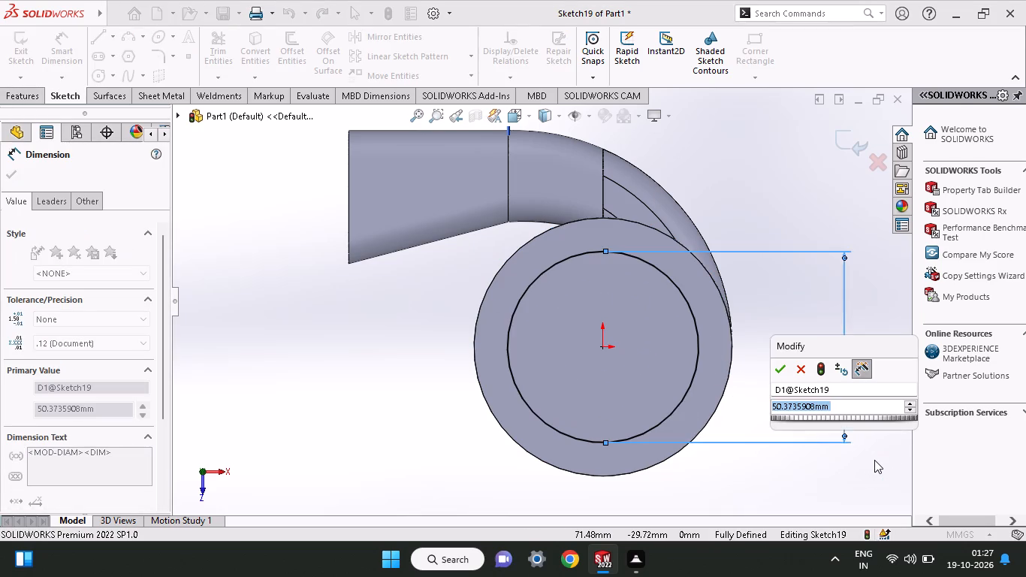
text(64)
key(Return)
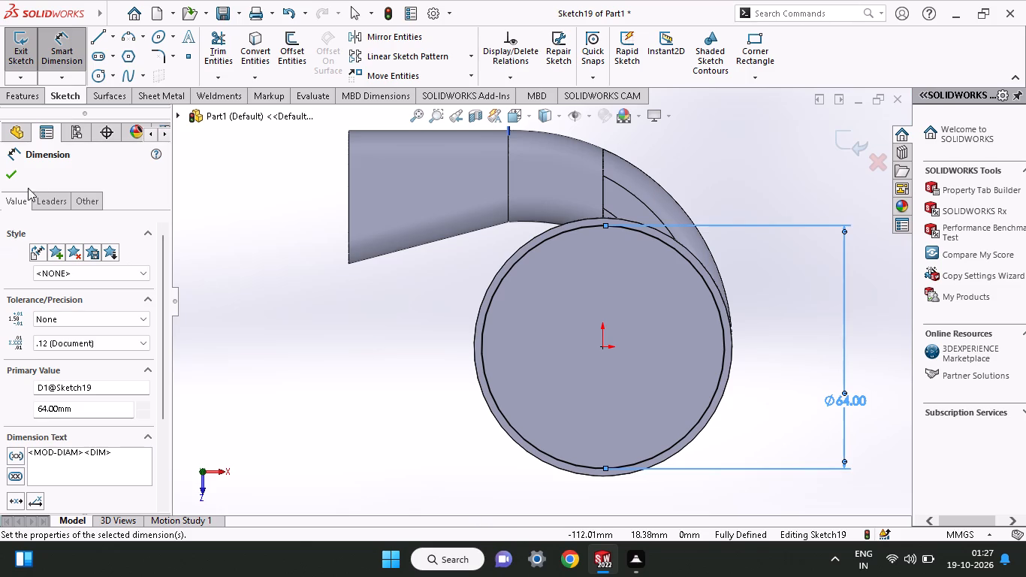
Cut-extrude the 64 mm circle into the cylinder as a blind cut 40 mm deep.
click(17, 91)
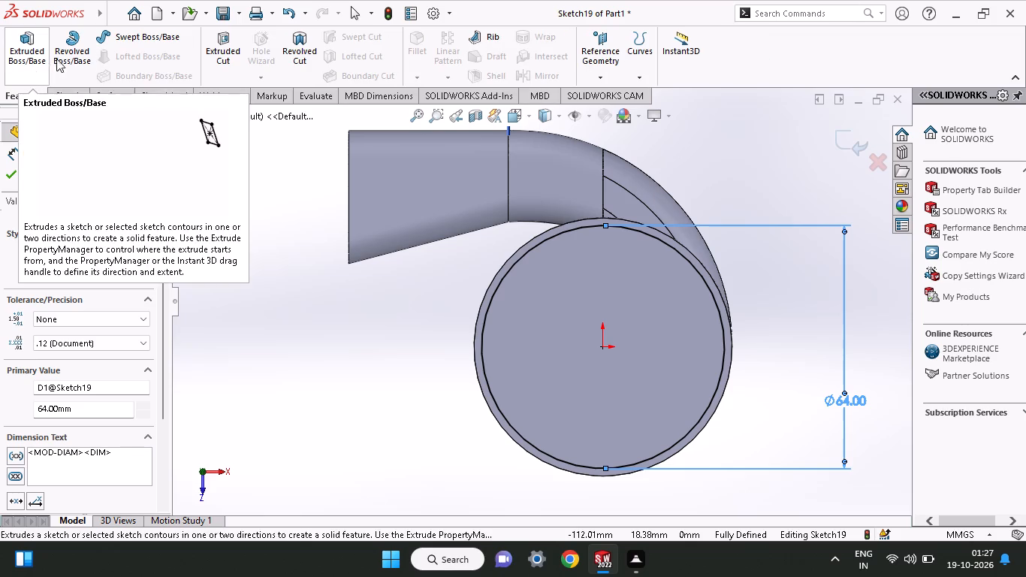
click(201, 67)
click(222, 70)
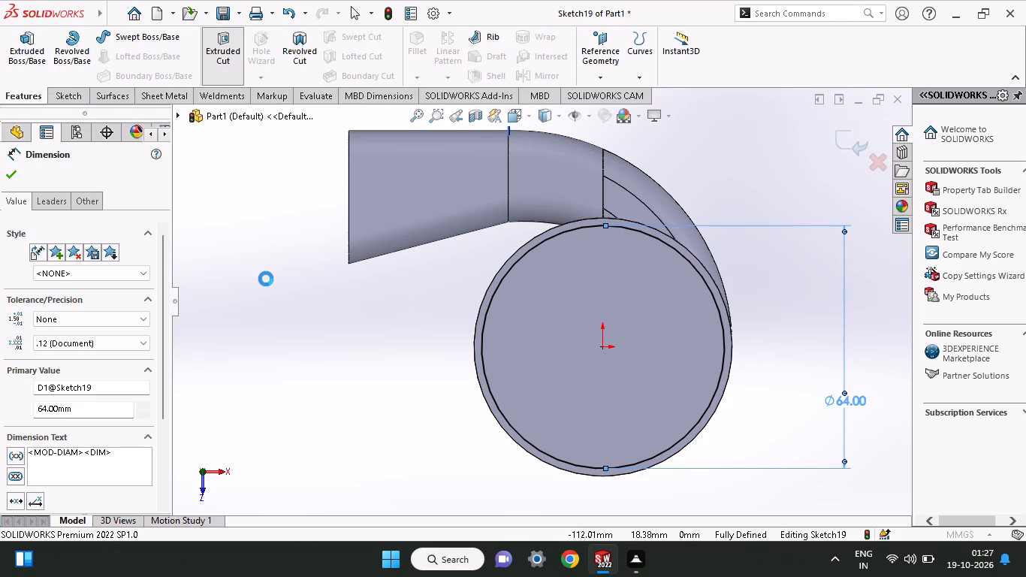
middle_drag(515, 386, 489, 410)
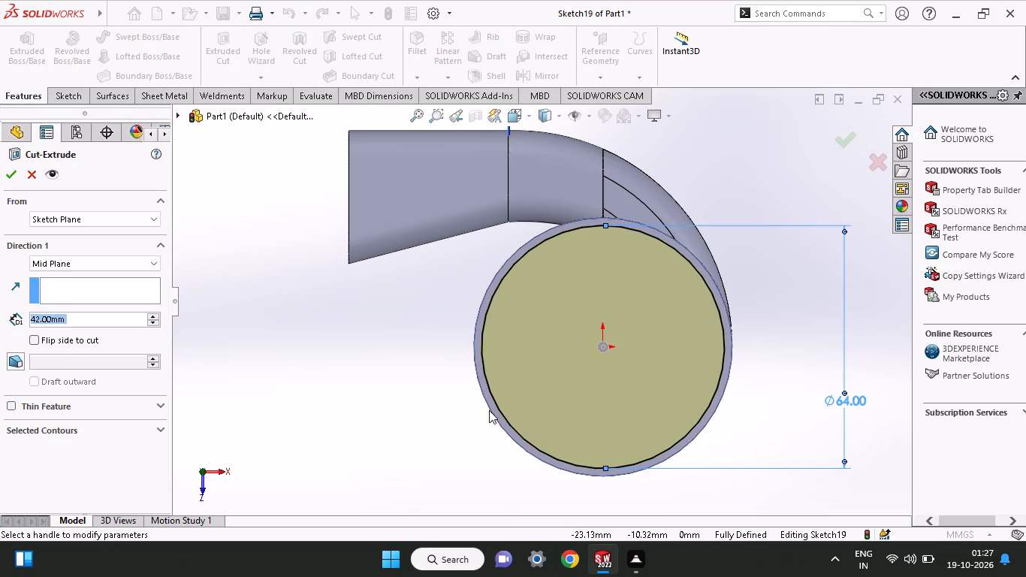
middle_drag(489, 410, 407, 461)
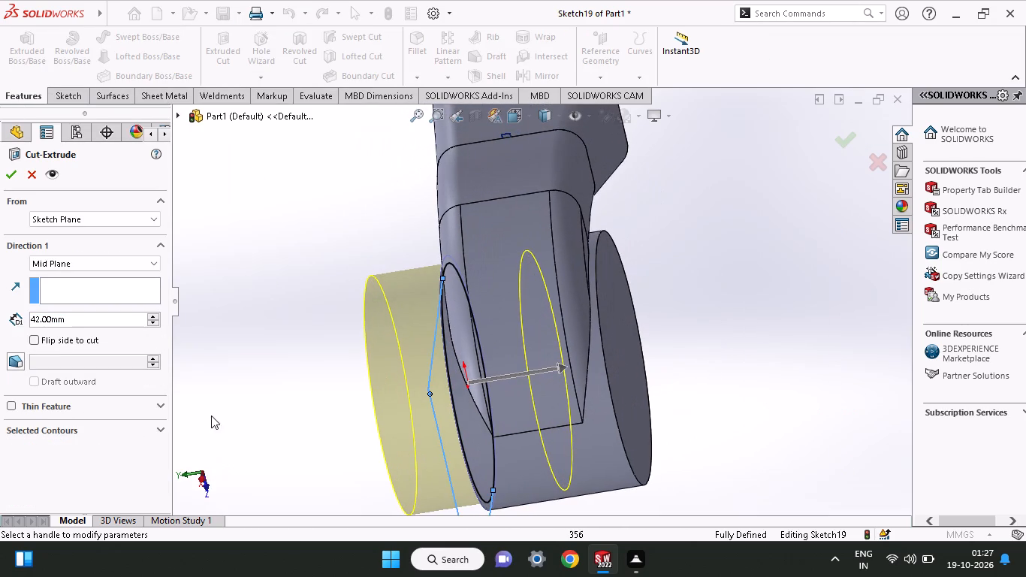
click(79, 260)
click(68, 274)
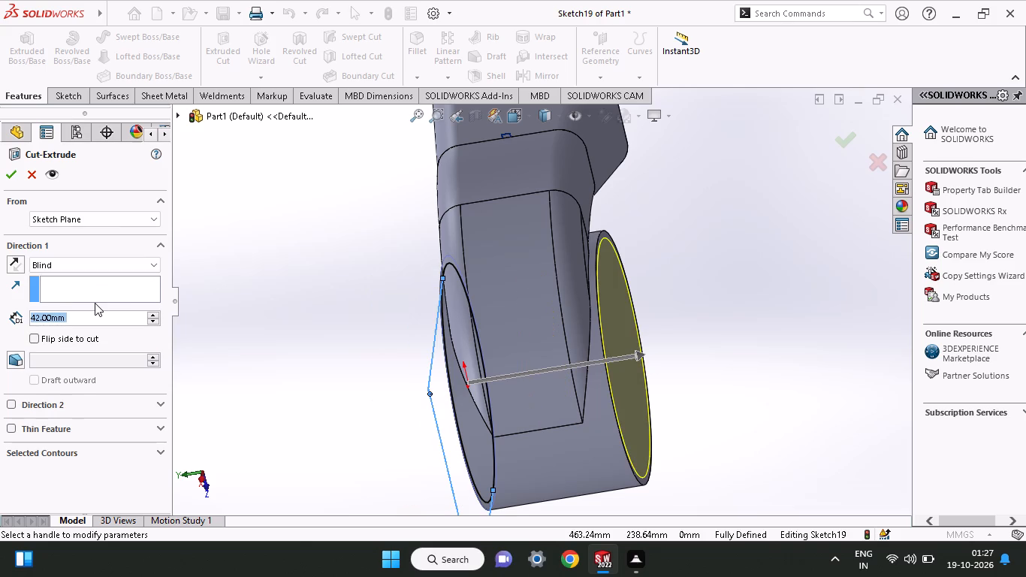
drag(77, 314, 2, 324)
text(10)
key(Return)
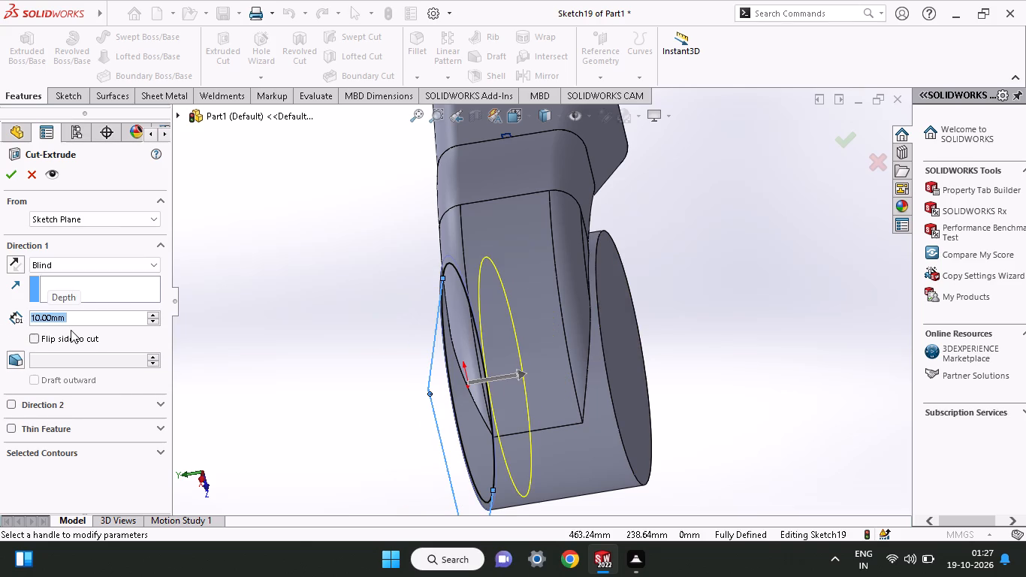
key(4)
key(0)
key(Return)
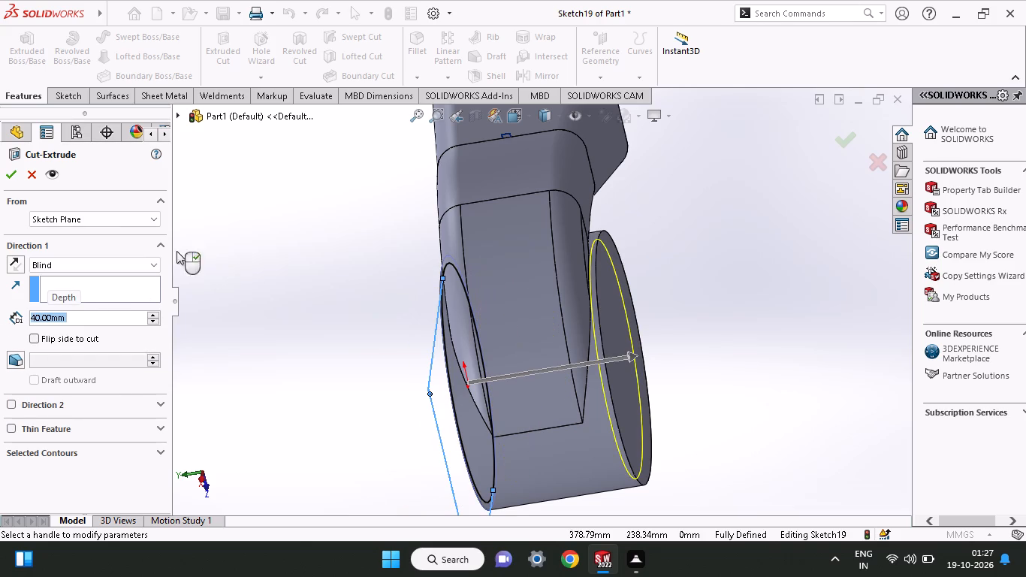
click(5, 174)
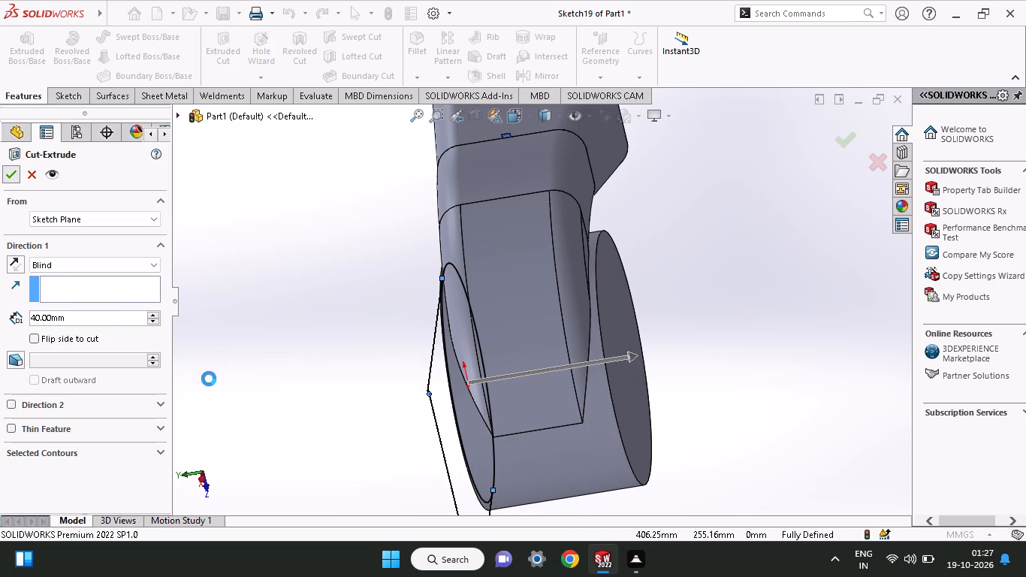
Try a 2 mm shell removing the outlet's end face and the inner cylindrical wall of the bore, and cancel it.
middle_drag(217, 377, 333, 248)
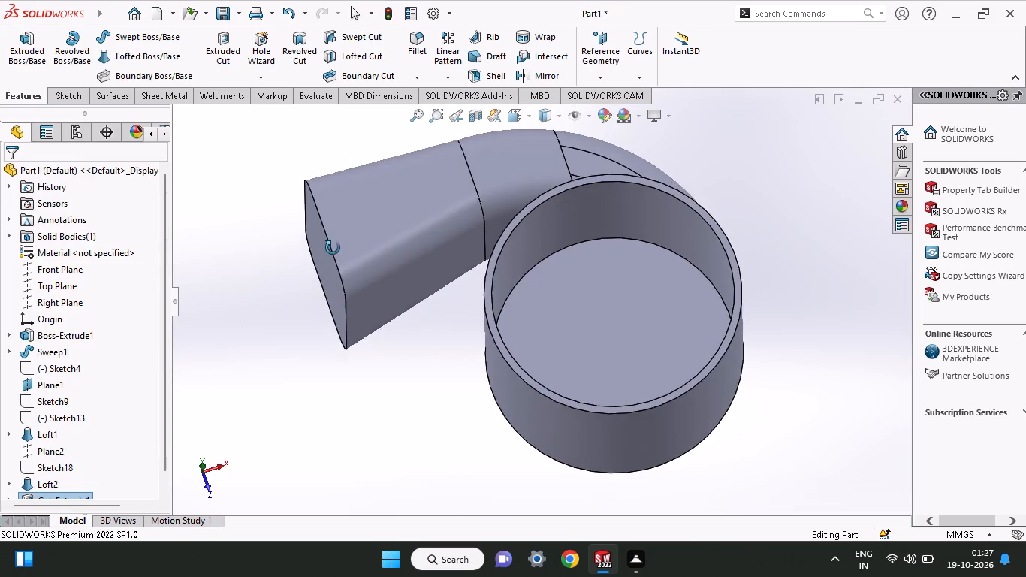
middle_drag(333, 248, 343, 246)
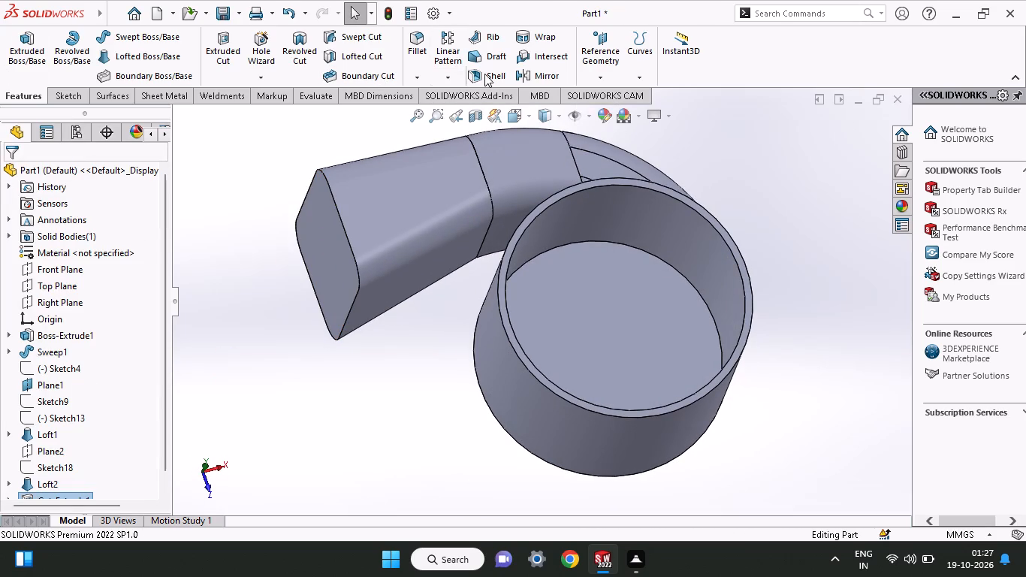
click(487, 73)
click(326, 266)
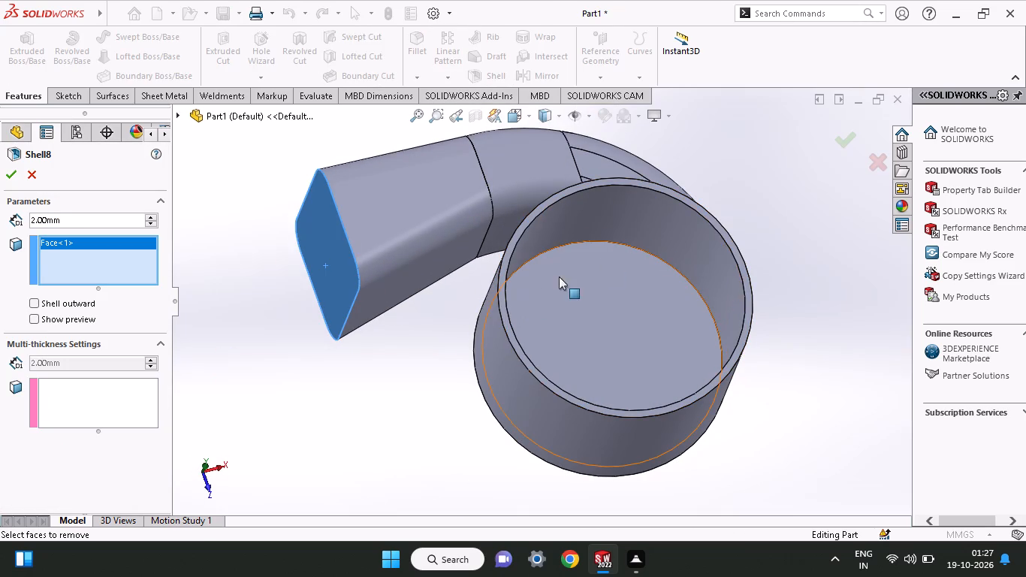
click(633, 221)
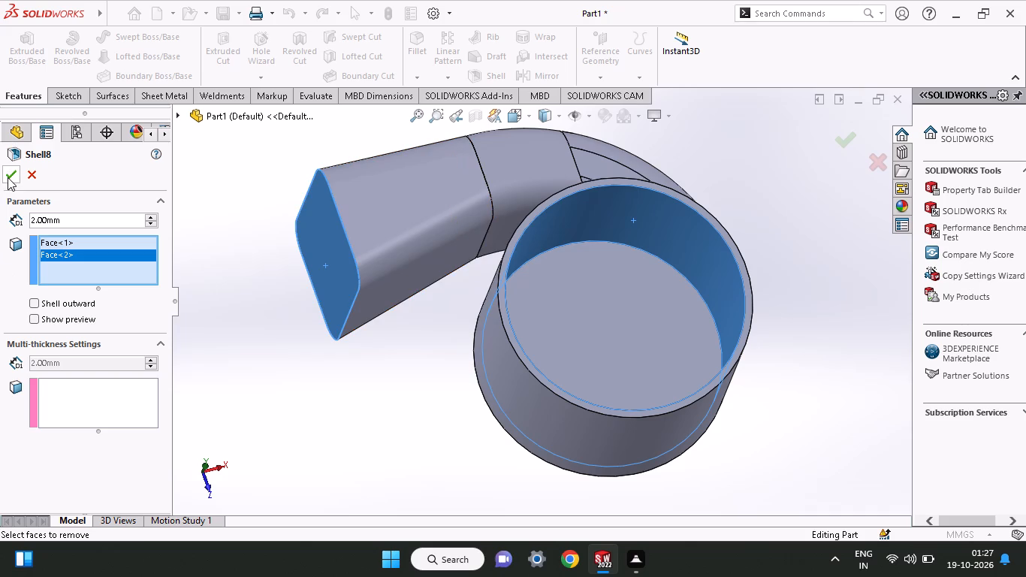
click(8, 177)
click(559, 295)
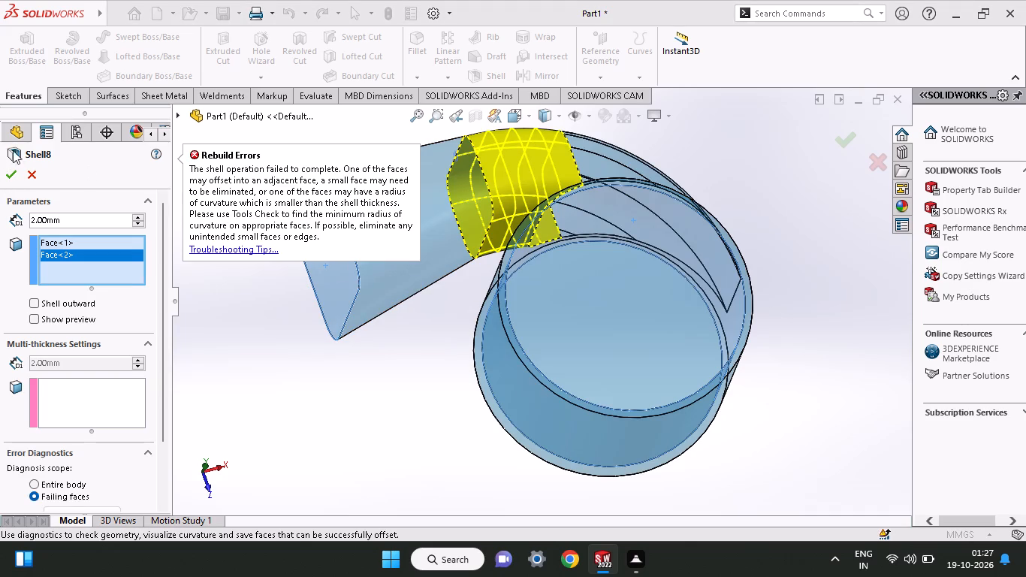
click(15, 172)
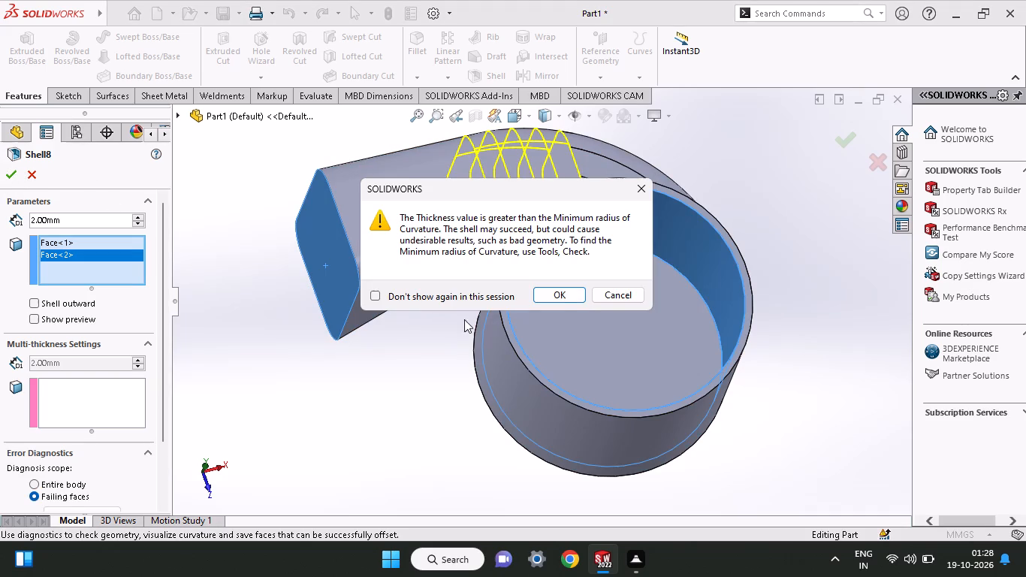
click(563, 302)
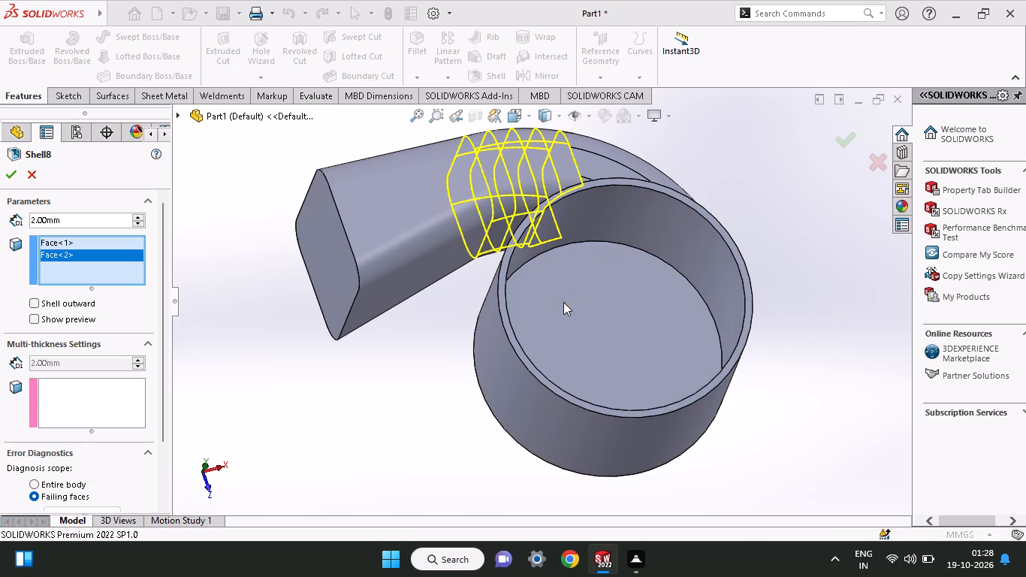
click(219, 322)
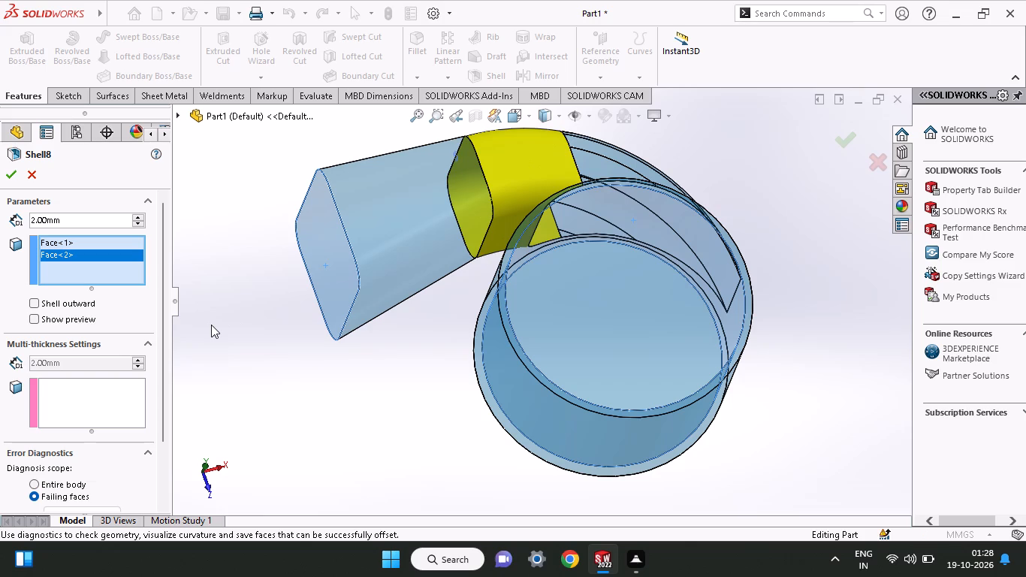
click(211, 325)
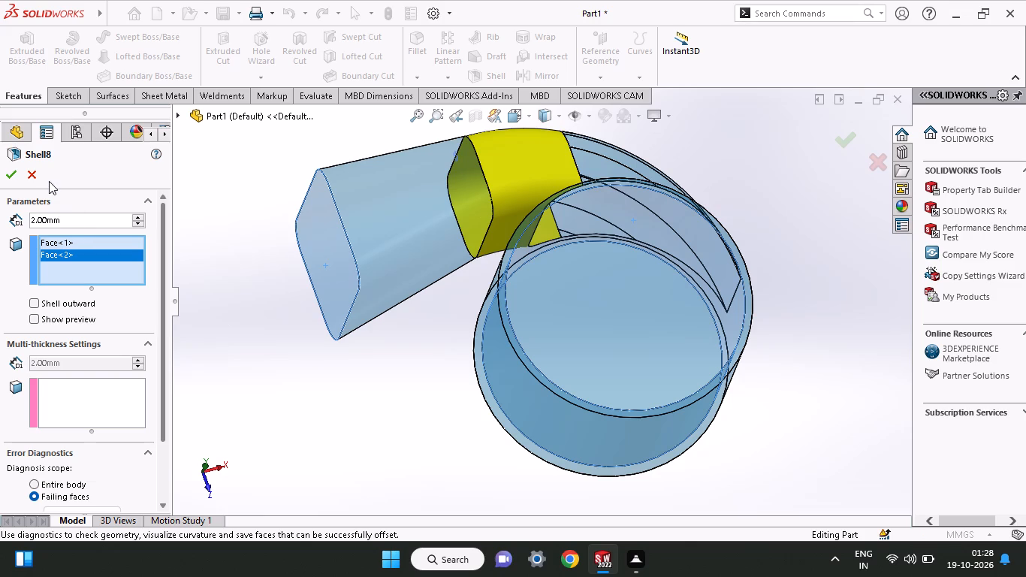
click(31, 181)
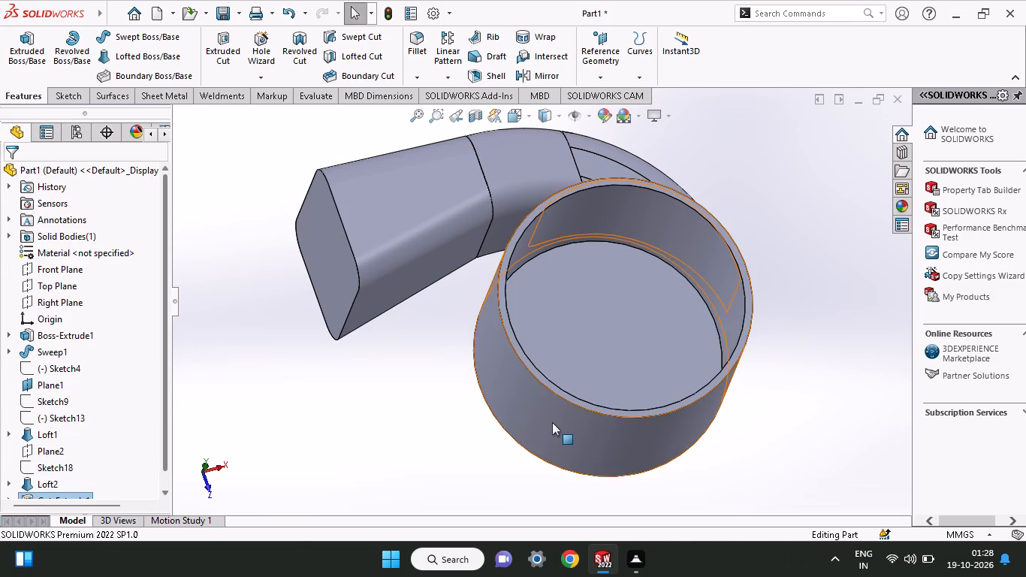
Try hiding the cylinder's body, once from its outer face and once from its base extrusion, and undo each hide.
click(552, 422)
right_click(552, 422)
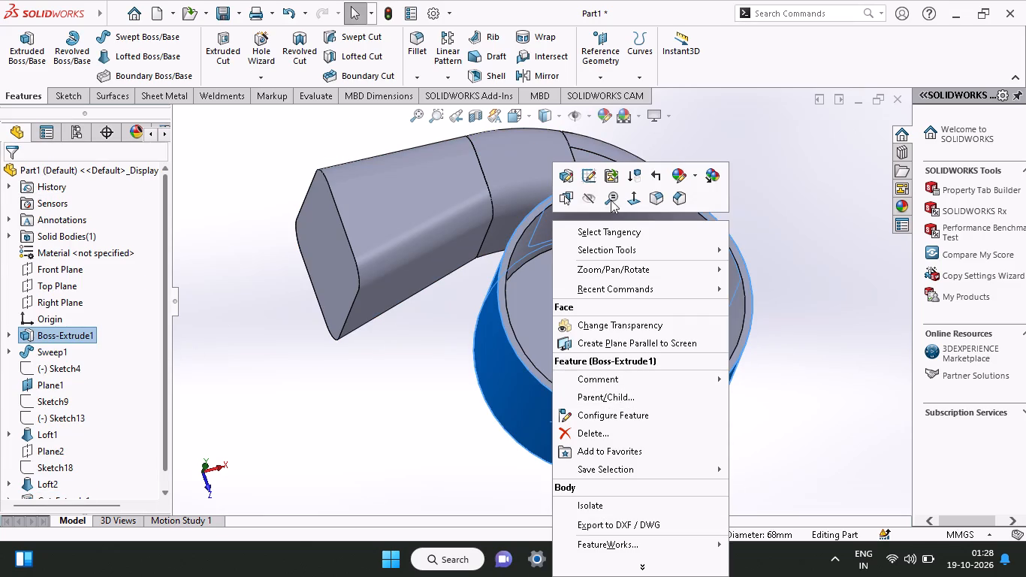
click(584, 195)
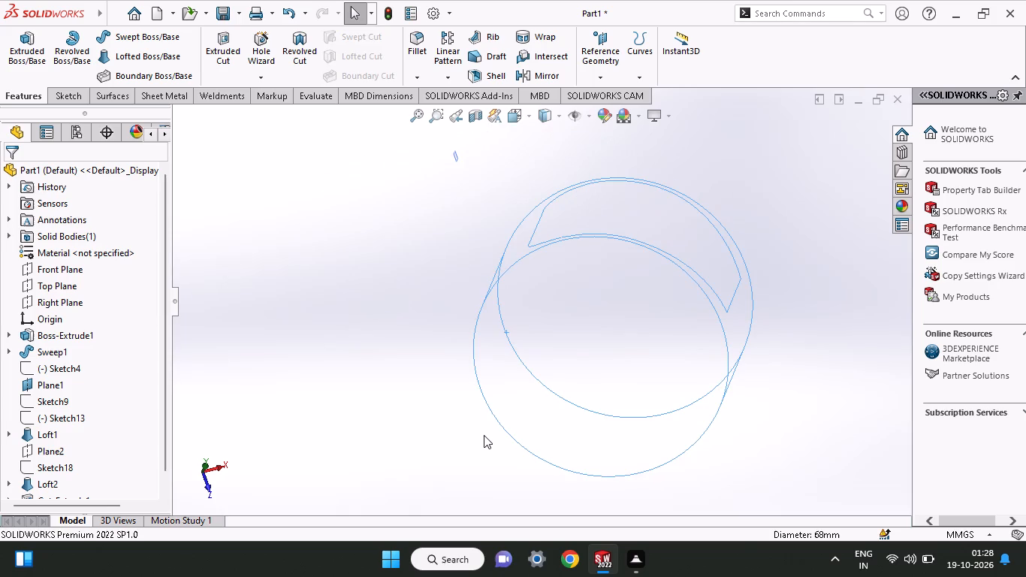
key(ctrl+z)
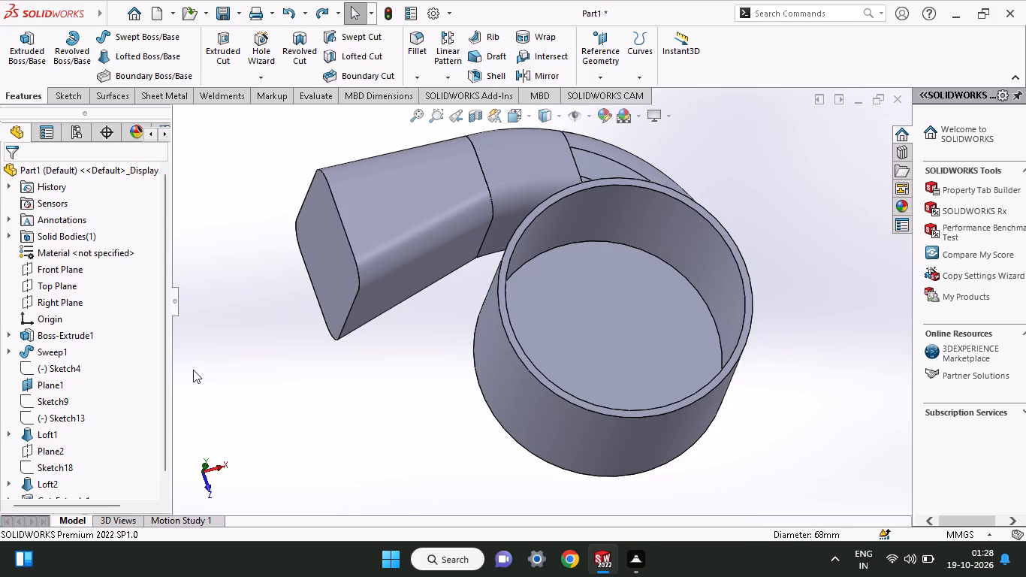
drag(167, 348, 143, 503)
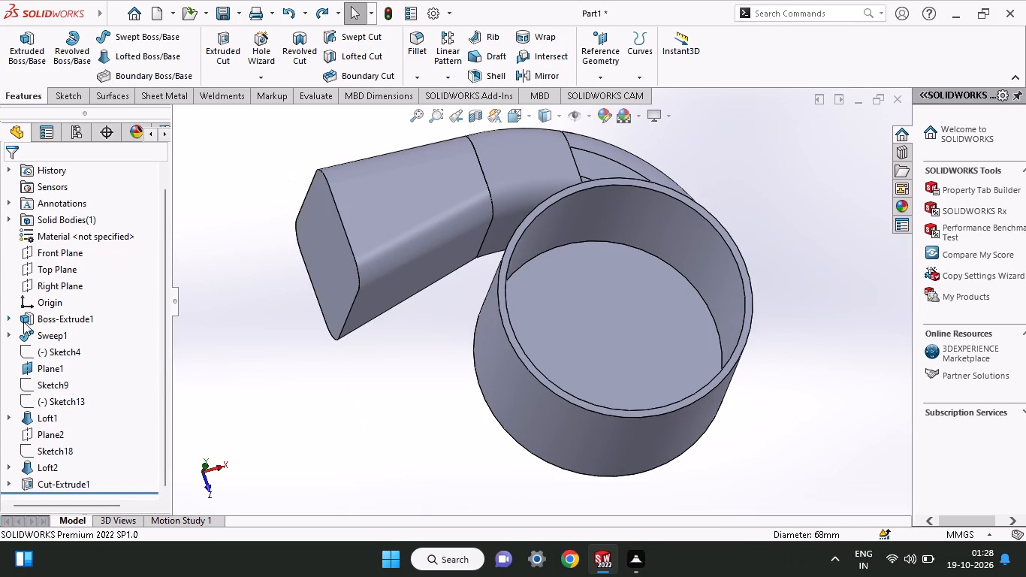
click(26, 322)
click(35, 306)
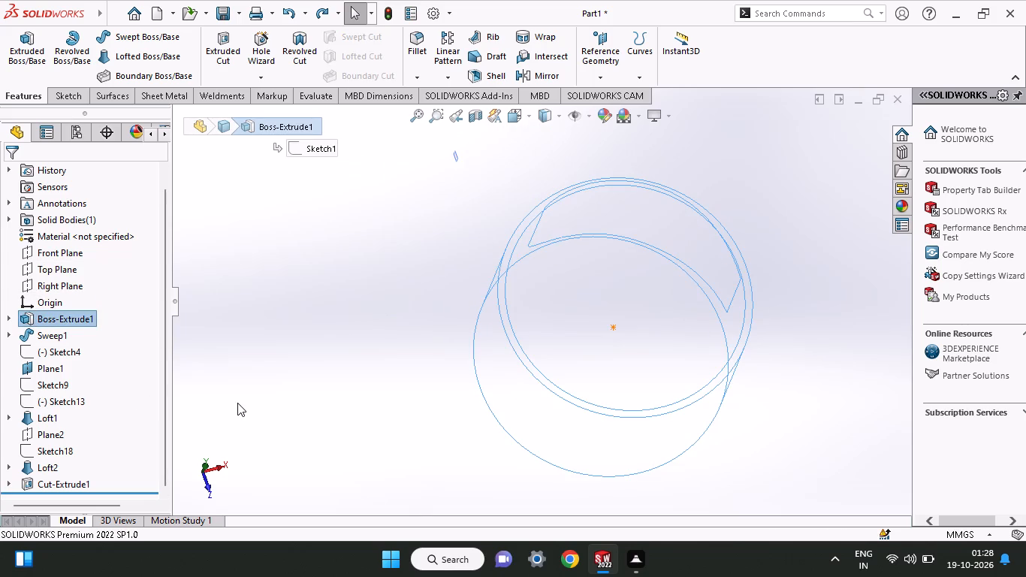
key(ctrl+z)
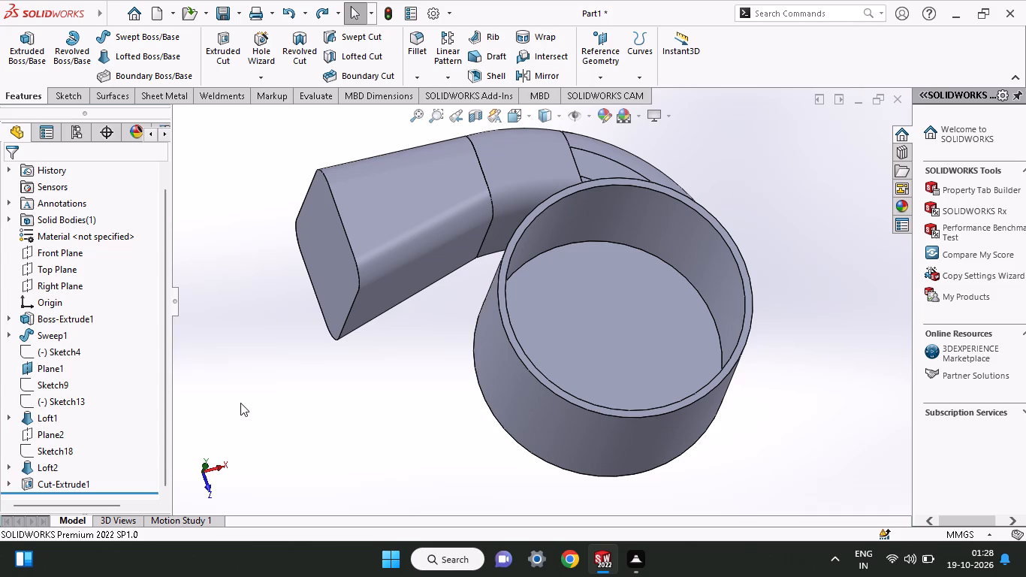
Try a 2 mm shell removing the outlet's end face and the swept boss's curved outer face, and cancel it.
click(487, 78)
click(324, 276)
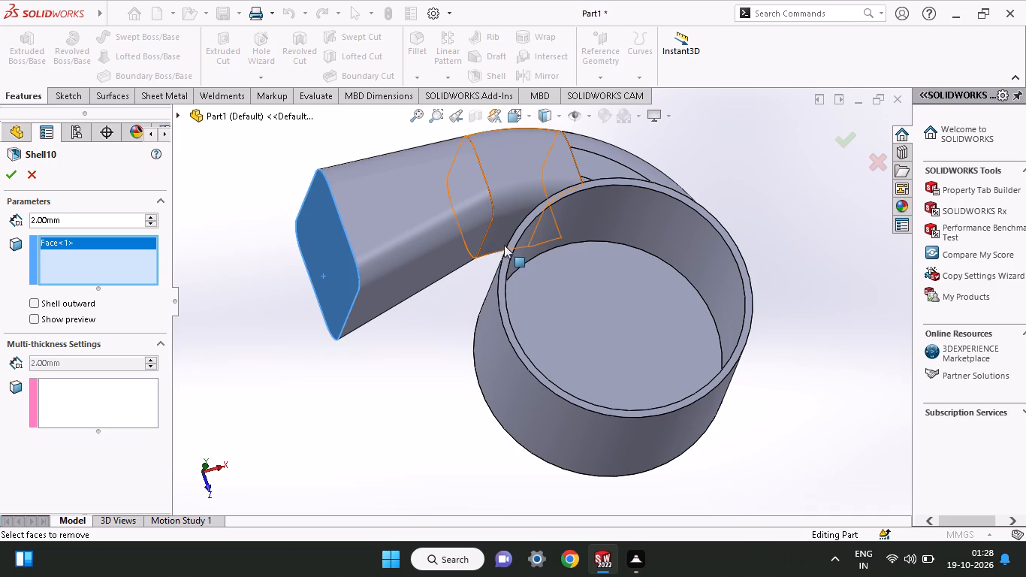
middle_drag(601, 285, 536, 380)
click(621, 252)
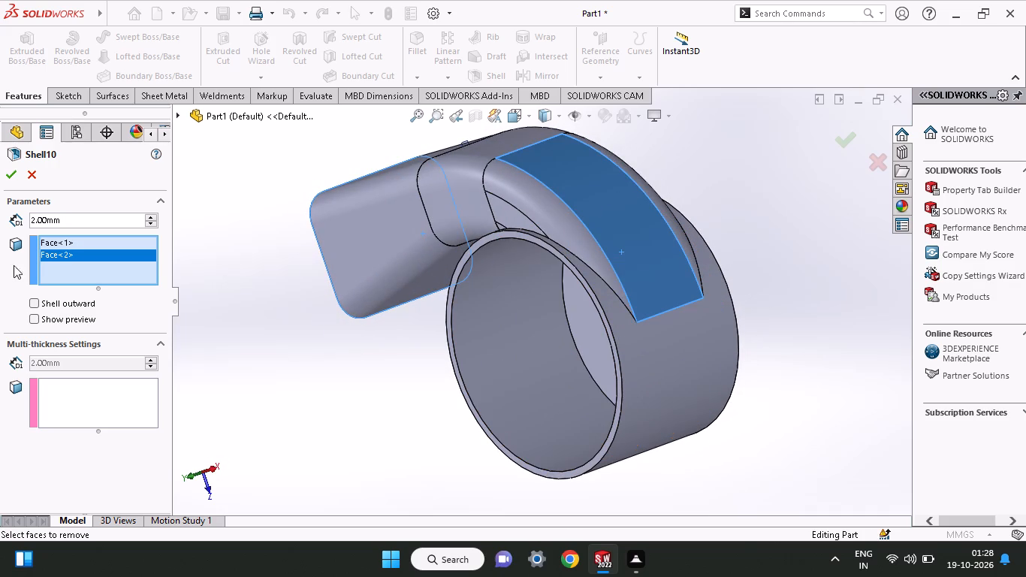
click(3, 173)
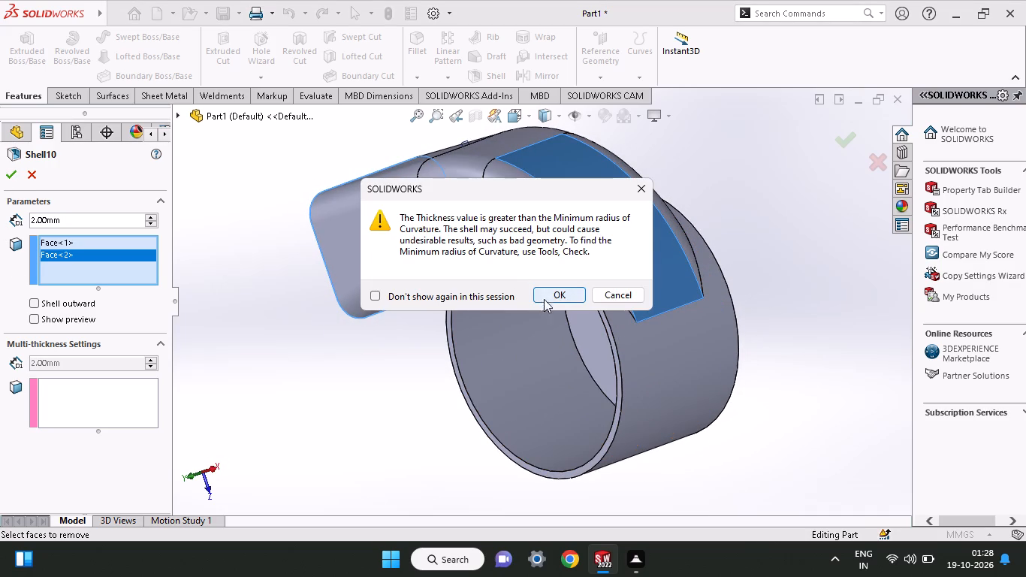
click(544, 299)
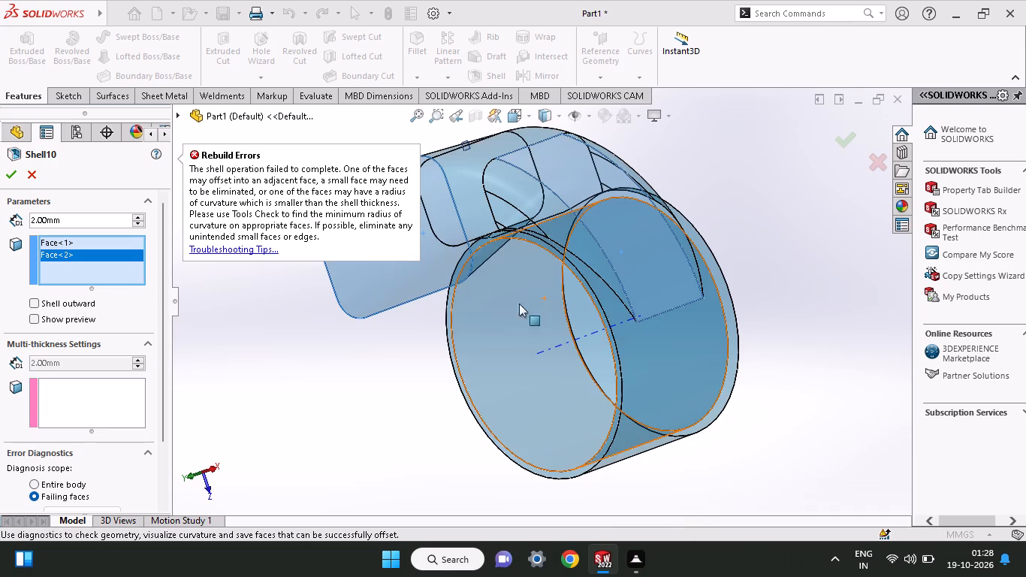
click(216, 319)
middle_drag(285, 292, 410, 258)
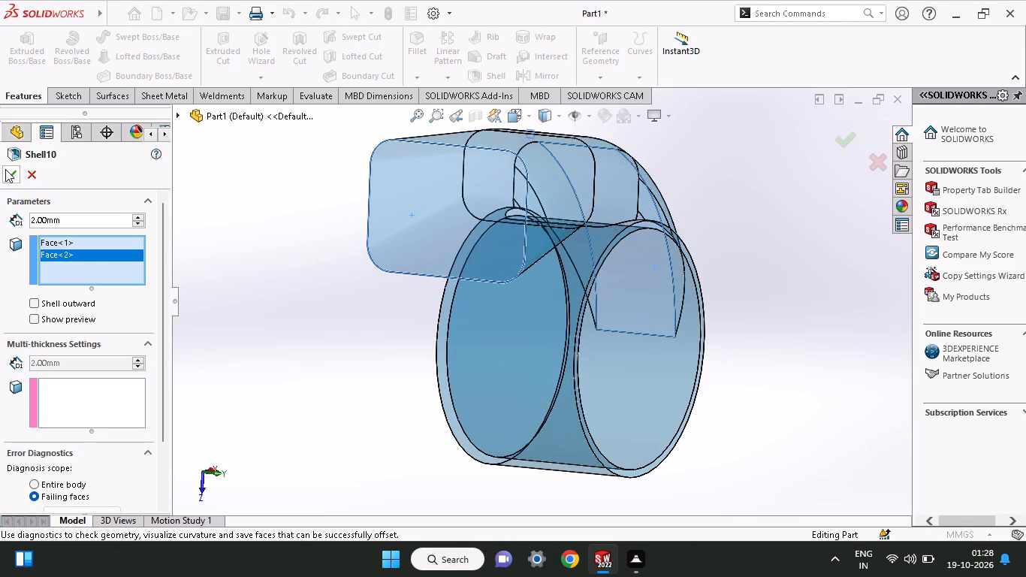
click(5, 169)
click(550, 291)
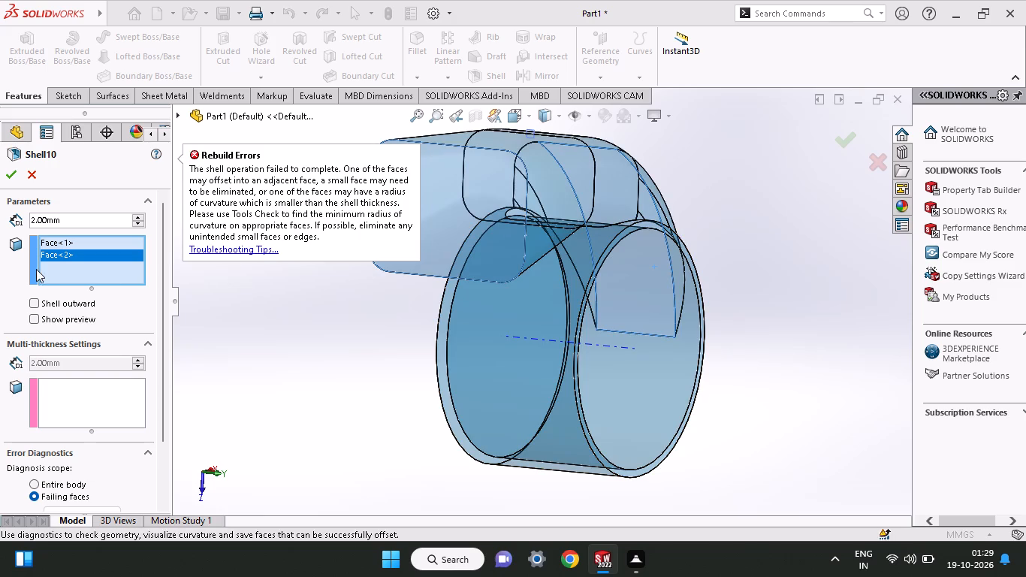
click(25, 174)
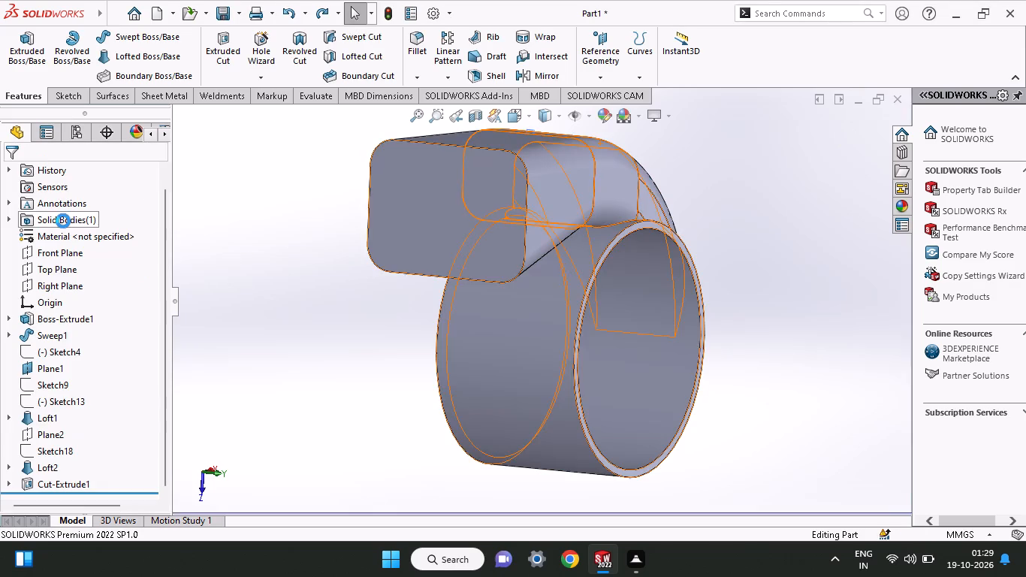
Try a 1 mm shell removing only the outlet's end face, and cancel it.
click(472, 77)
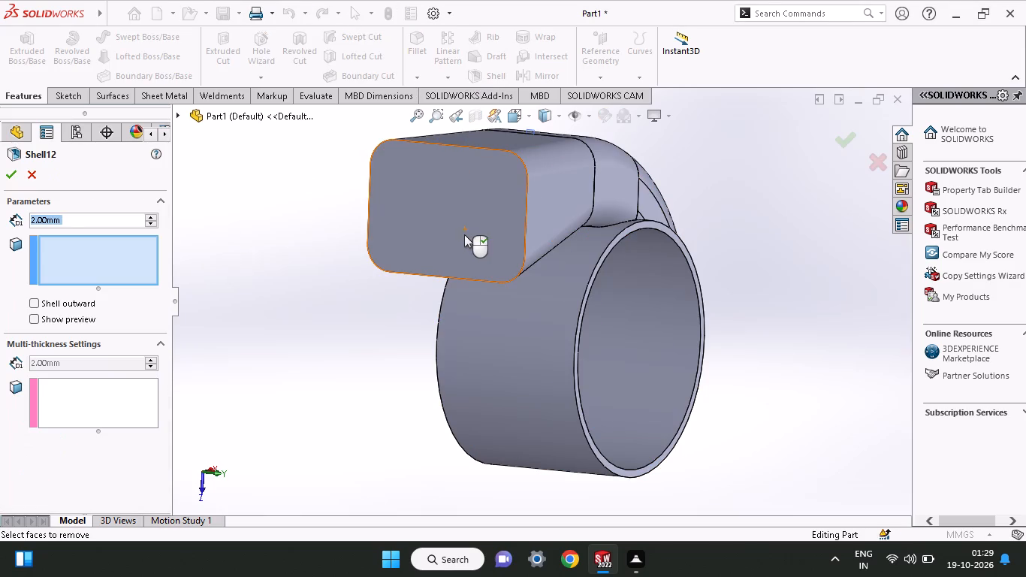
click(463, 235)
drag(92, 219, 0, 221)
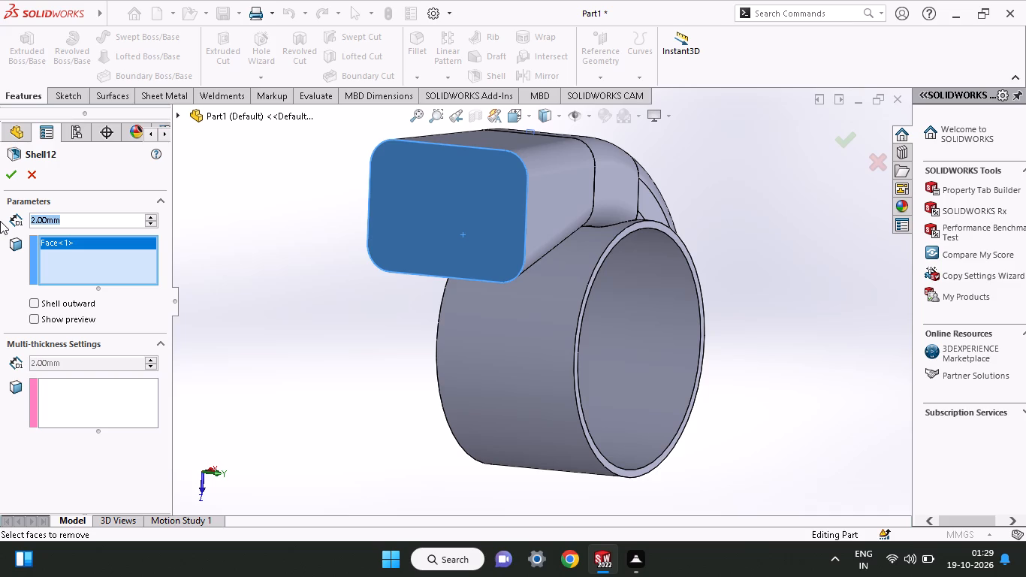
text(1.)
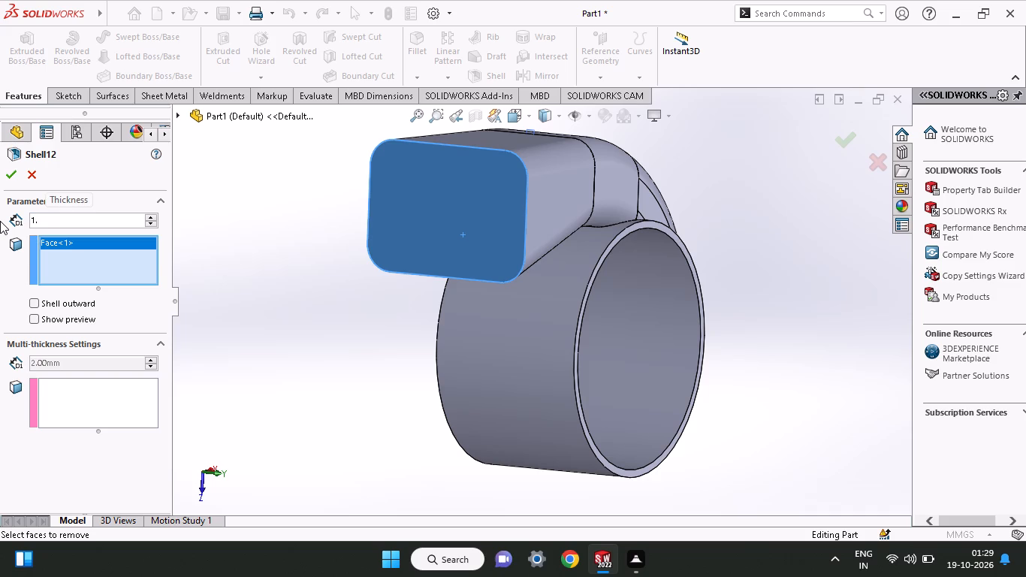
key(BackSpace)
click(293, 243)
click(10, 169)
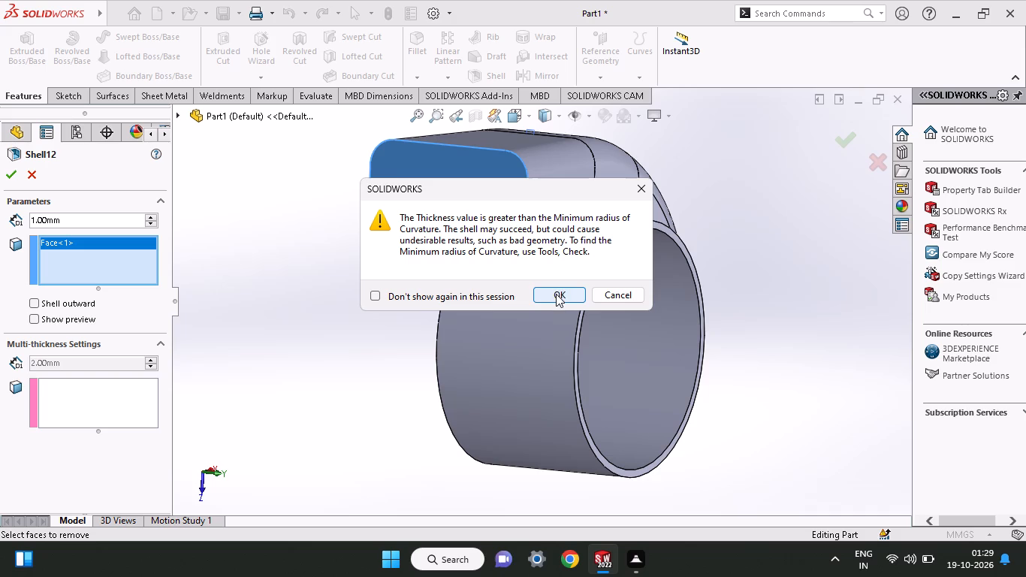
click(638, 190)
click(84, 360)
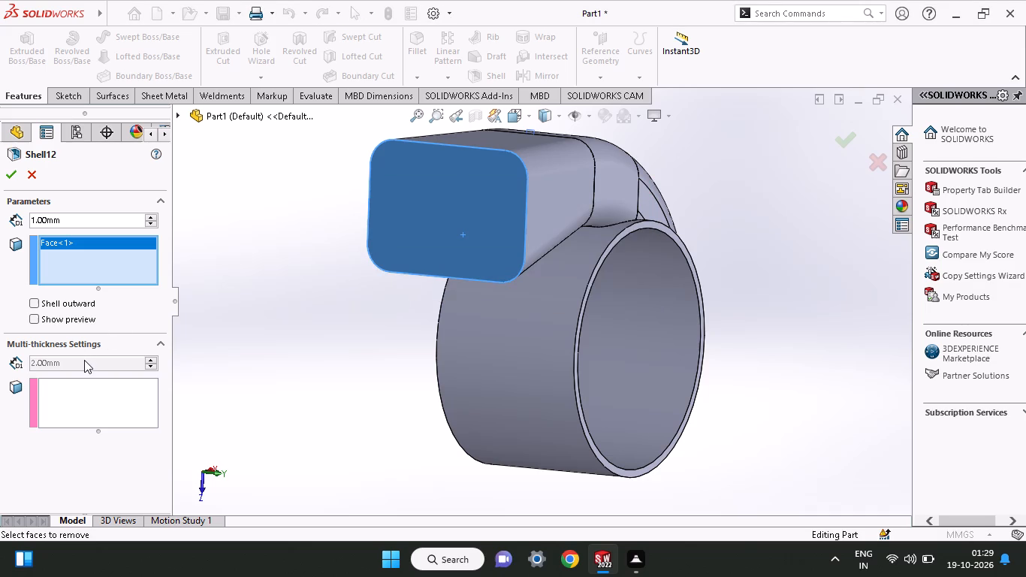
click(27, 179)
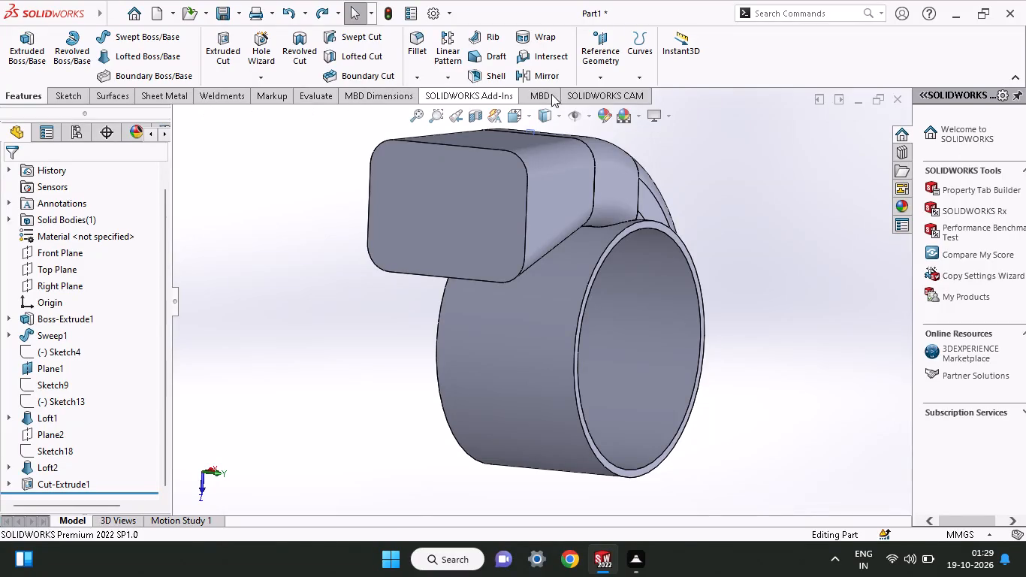
Set up a shell removing the outlet's end face, with a 2 mm multi-thickness on the bore's inner cylindrical wall.
click(496, 77)
click(452, 243)
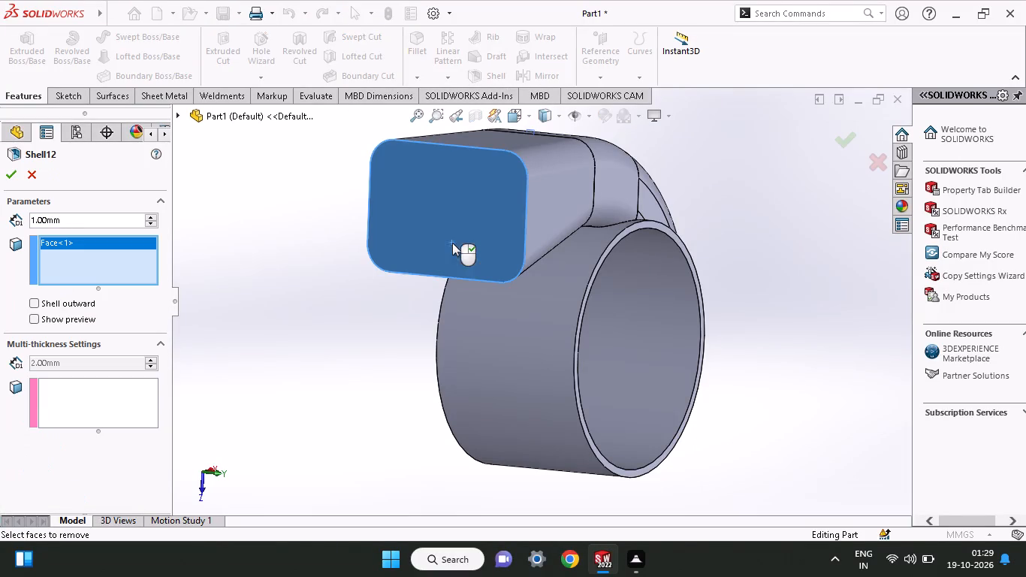
click(93, 410)
middle_drag(573, 315, 504, 254)
click(616, 232)
drag(81, 365, 0, 358)
key(1)
key(2)
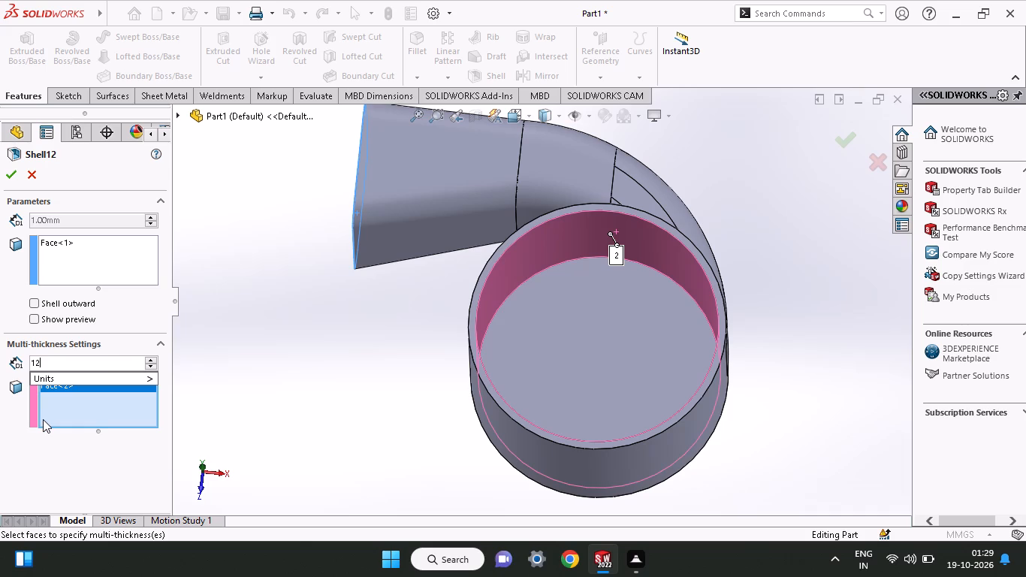
key(BackSpace)
key(BackSpace)
key(2)
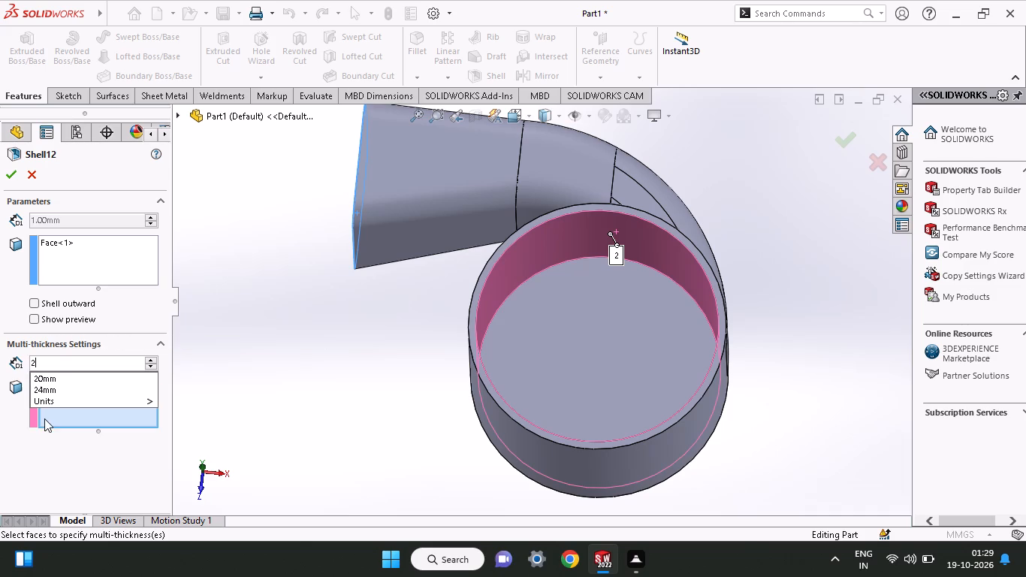
click(69, 219)
click(64, 226)
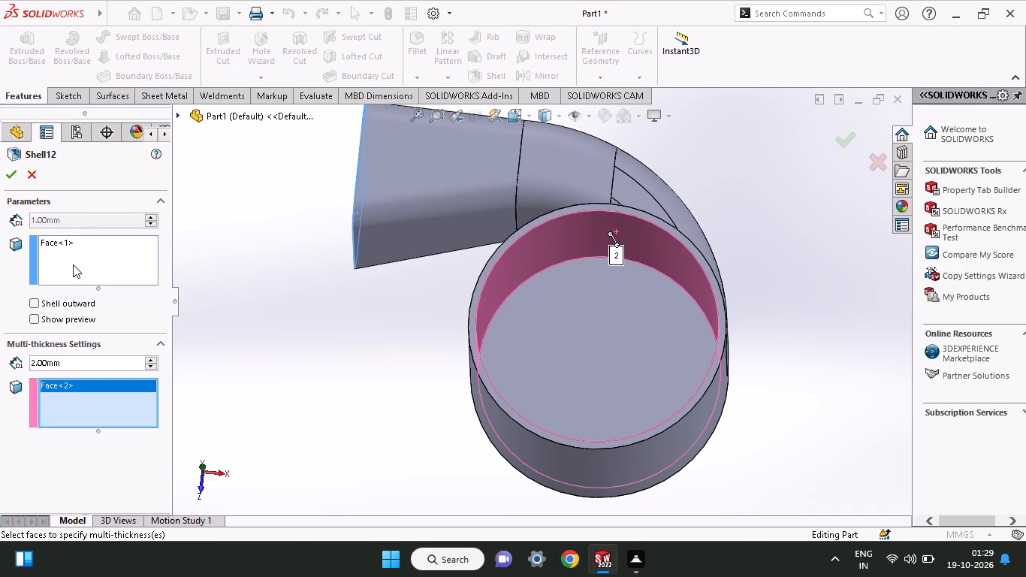
Set the shell's main thickness to 2 mm and try to apply the shell.
click(73, 264)
drag(65, 219, 0, 221)
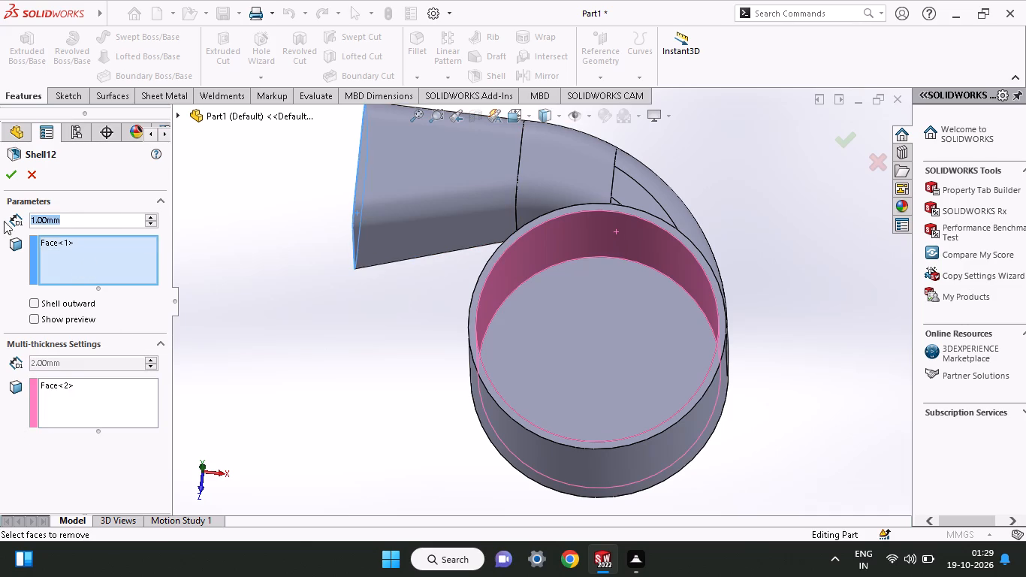
key(2)
key(Return)
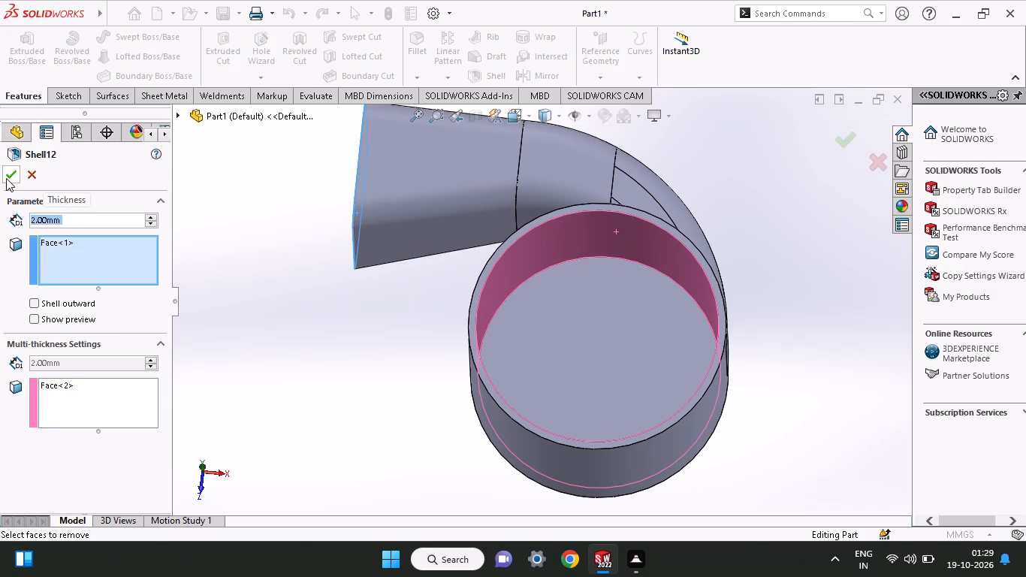
click(6, 178)
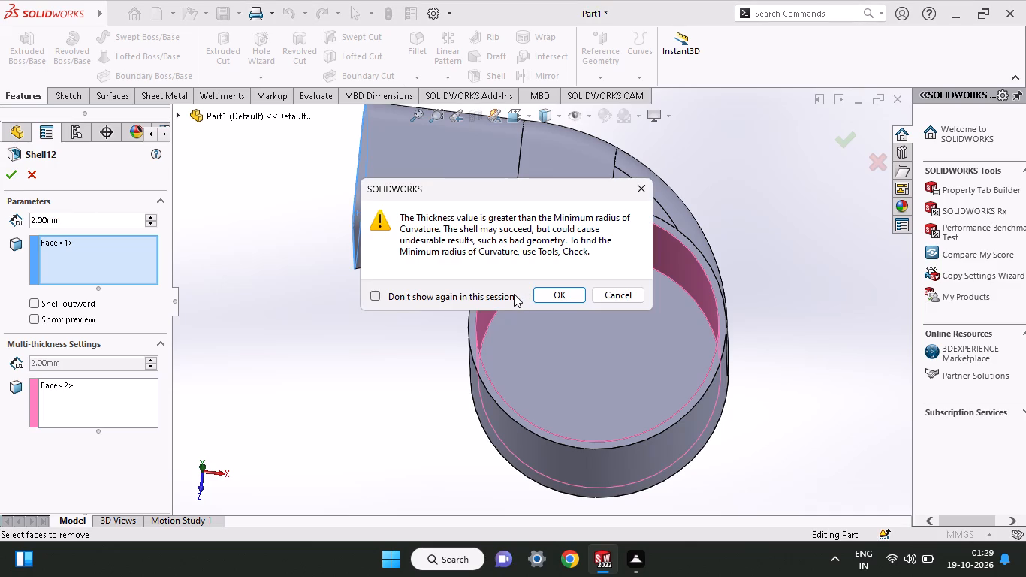
click(641, 195)
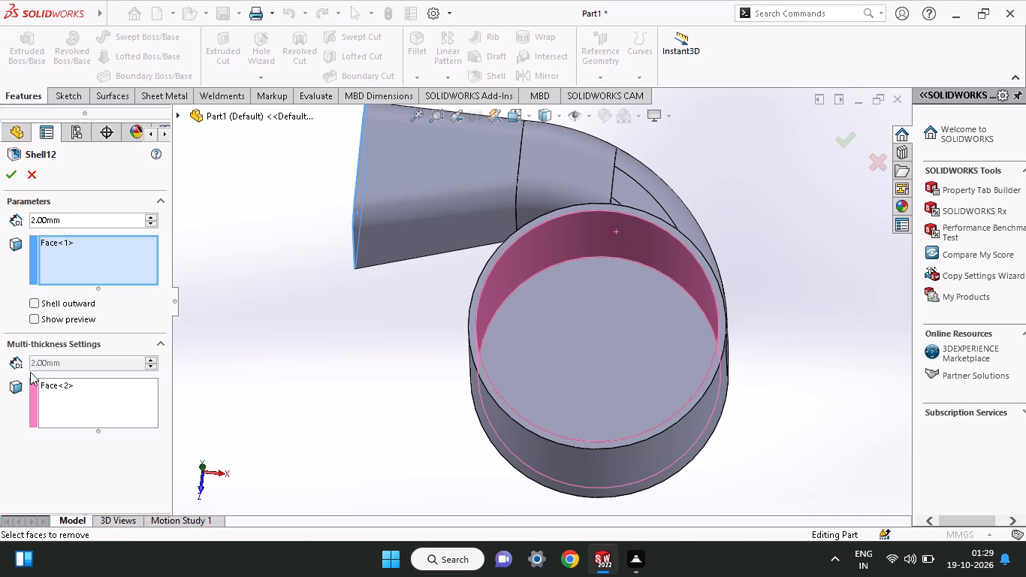
Reselect the outlet's end face as the face to remove and the bore's inner cylindrical wall as the multi-thickness face.
click(529, 261)
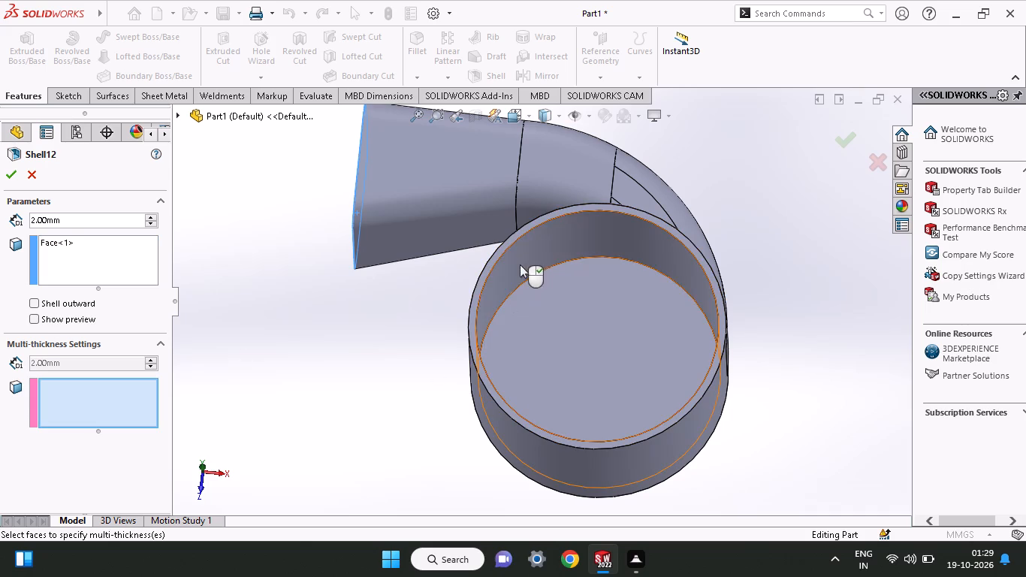
click(566, 235)
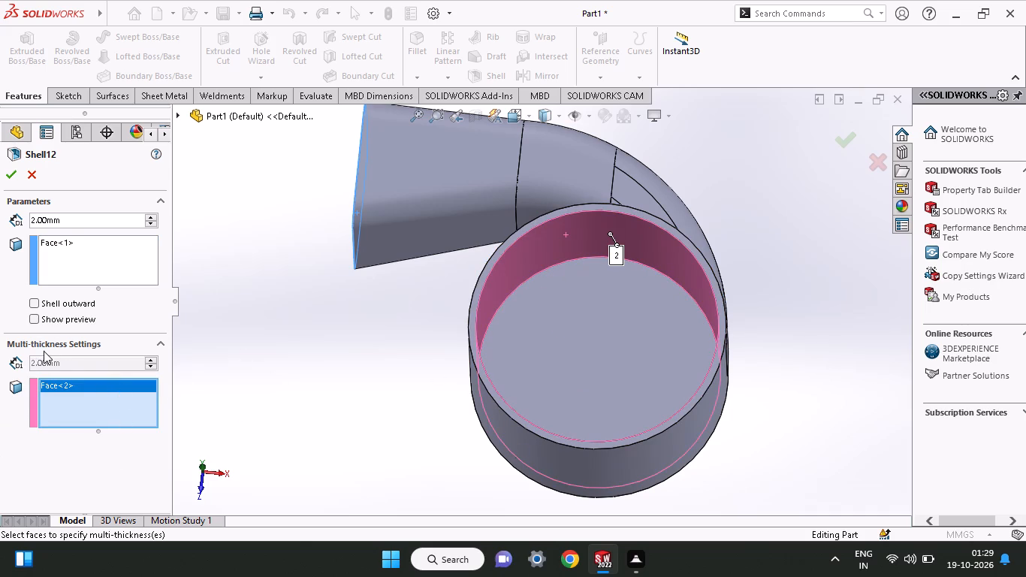
drag(44, 351, 47, 361)
click(61, 379)
click(306, 309)
click(73, 267)
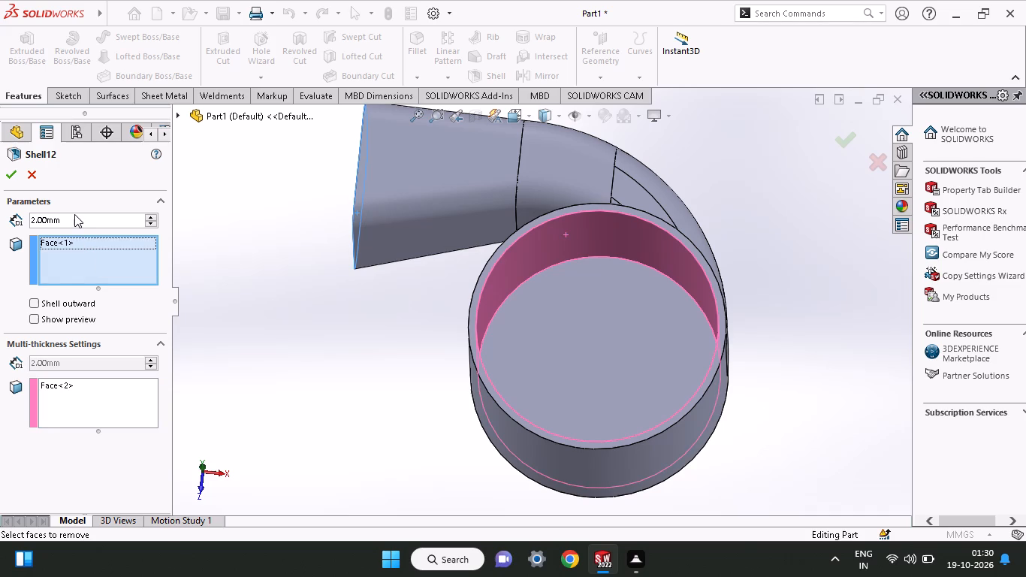
middle_drag(401, 279, 451, 285)
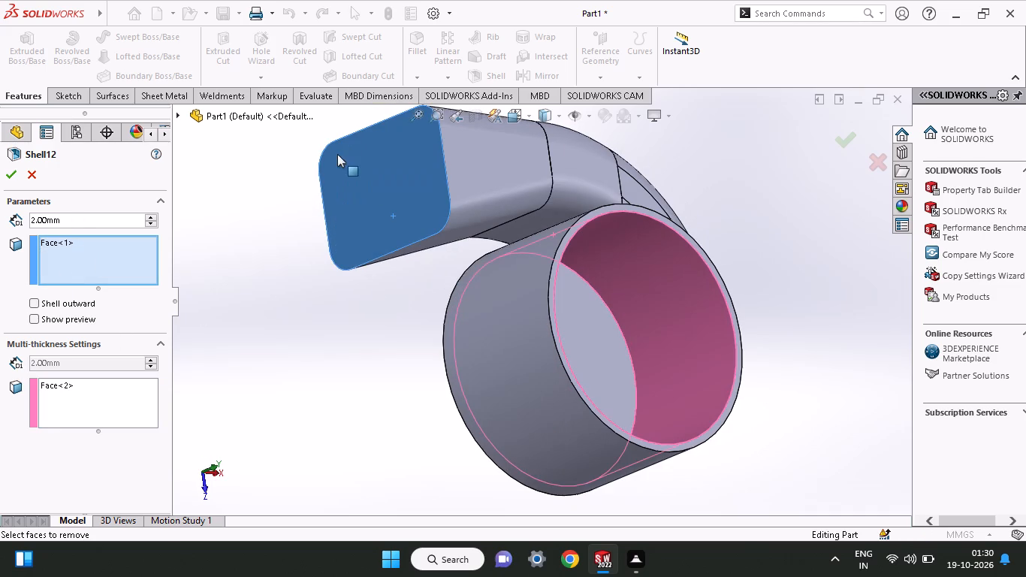
click(357, 175)
click(341, 188)
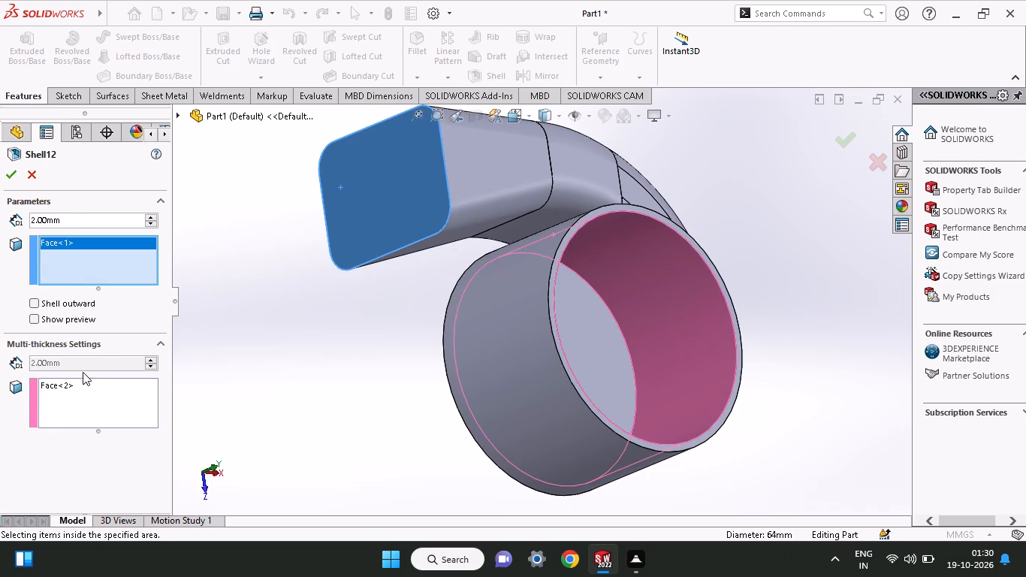
click(83, 397)
click(667, 265)
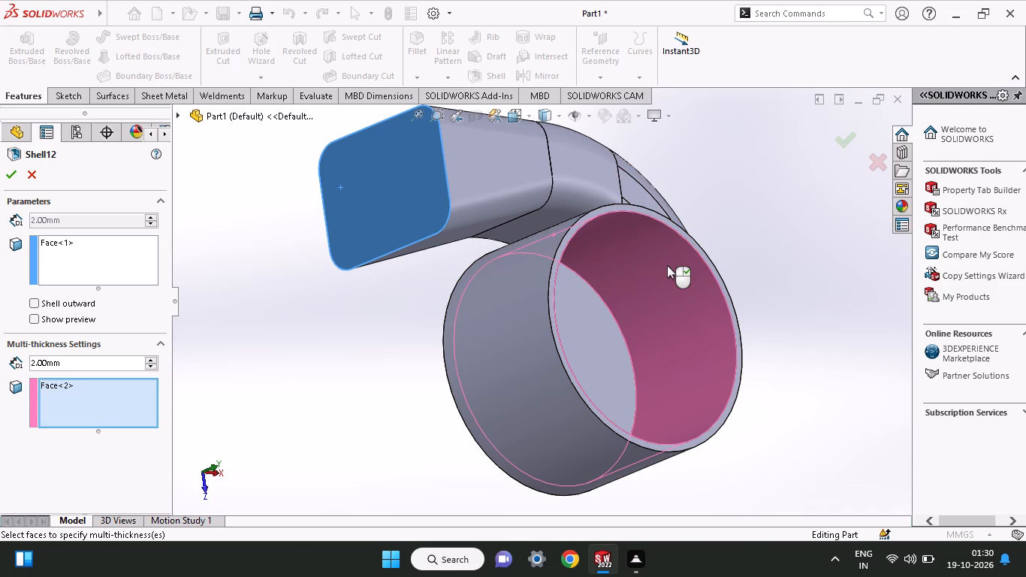
click(667, 265)
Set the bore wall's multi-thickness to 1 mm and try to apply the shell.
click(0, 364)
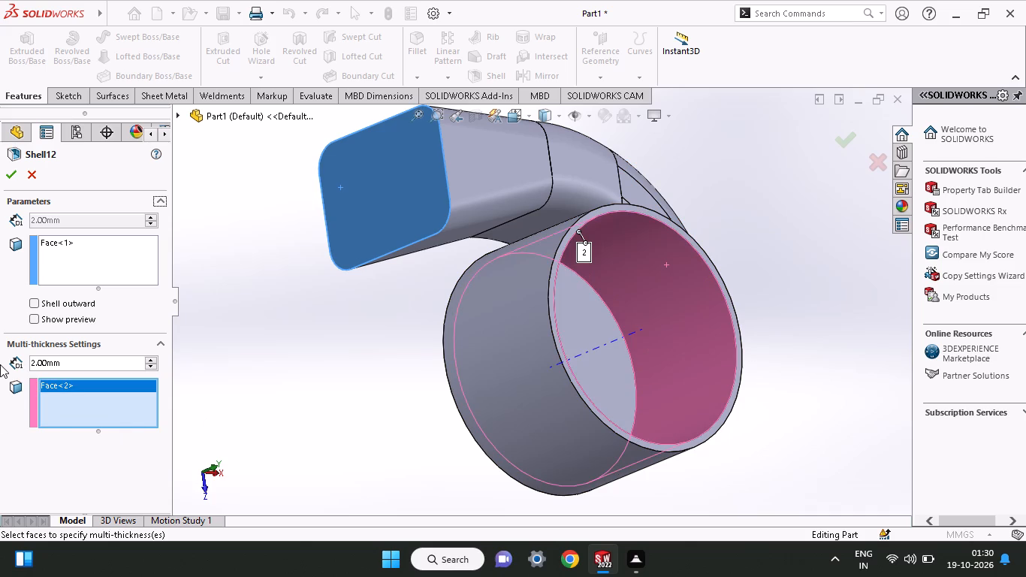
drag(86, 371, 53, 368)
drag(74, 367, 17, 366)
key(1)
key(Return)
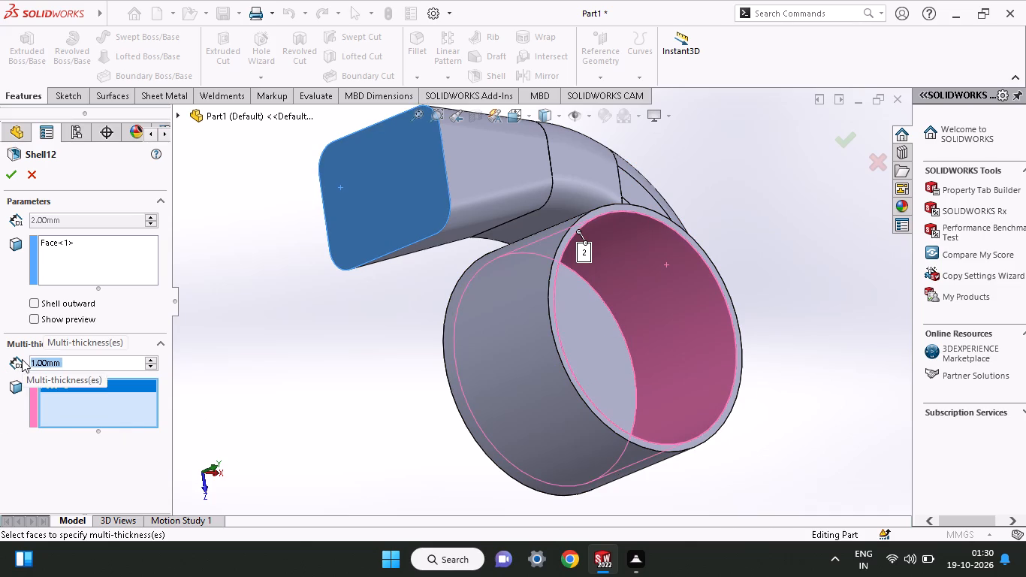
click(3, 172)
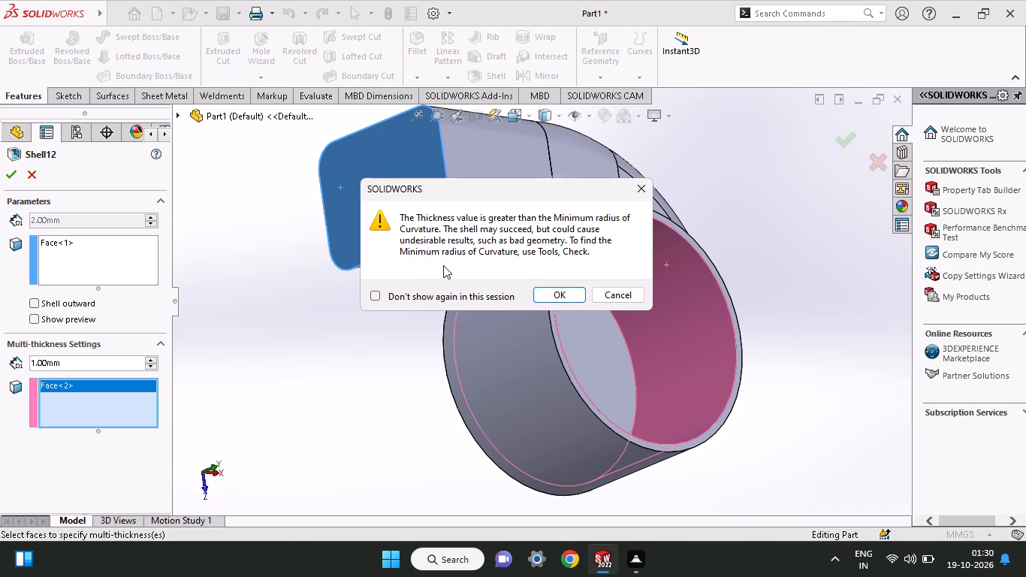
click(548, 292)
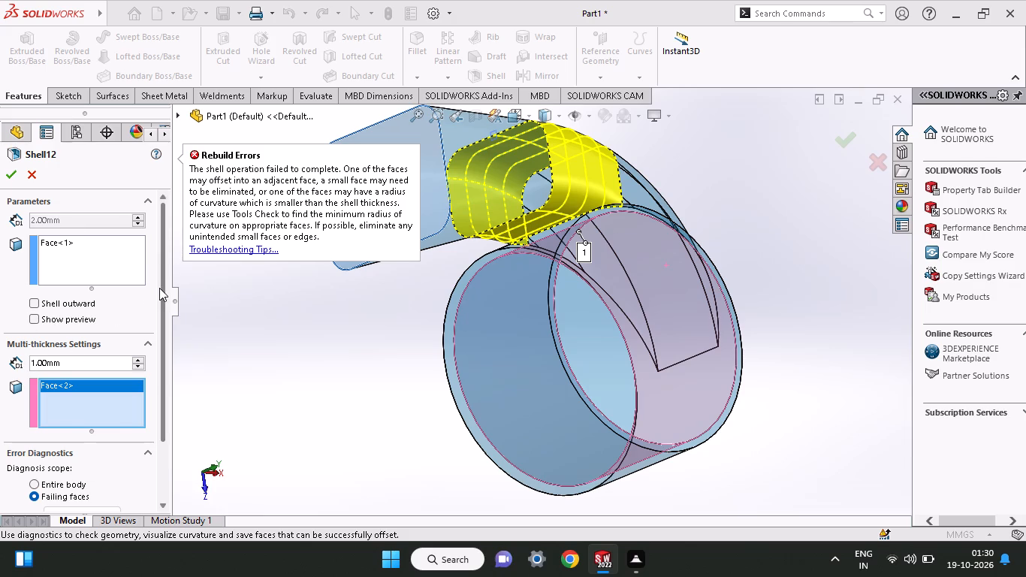
Inspect the curvature display on the shell's failing faces and turn it off again.
drag(159, 288, 152, 398)
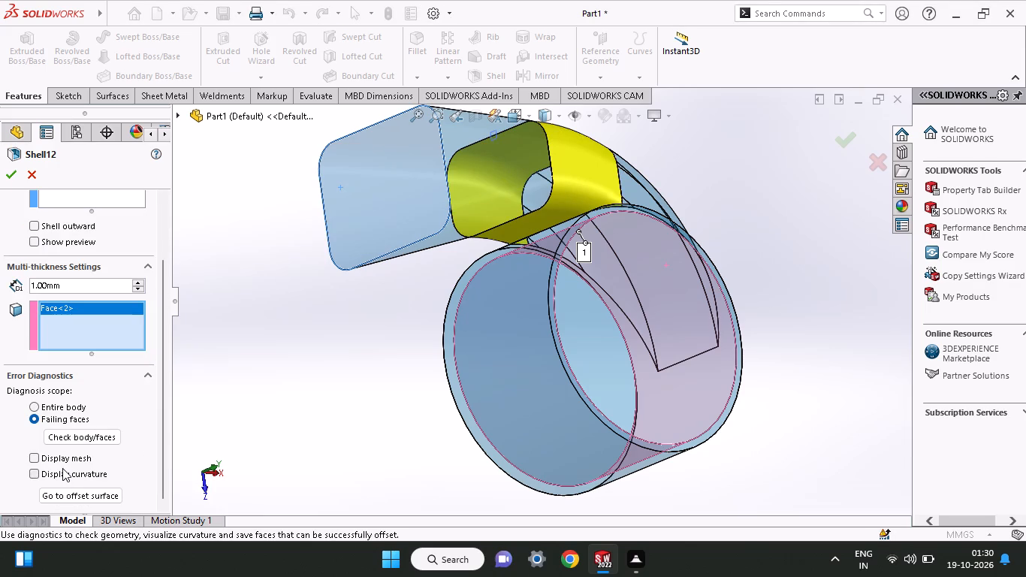
click(62, 468)
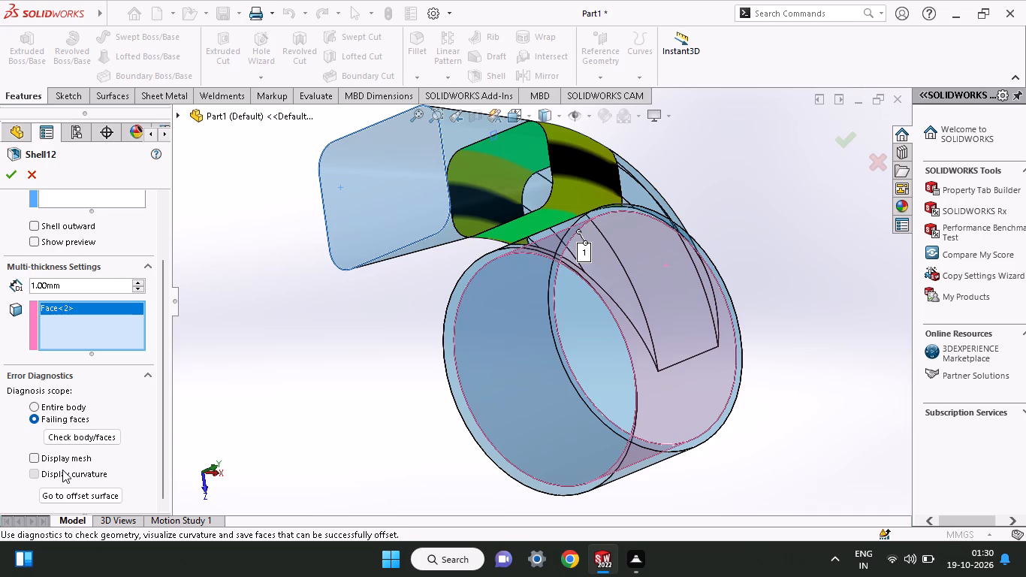
click(62, 470)
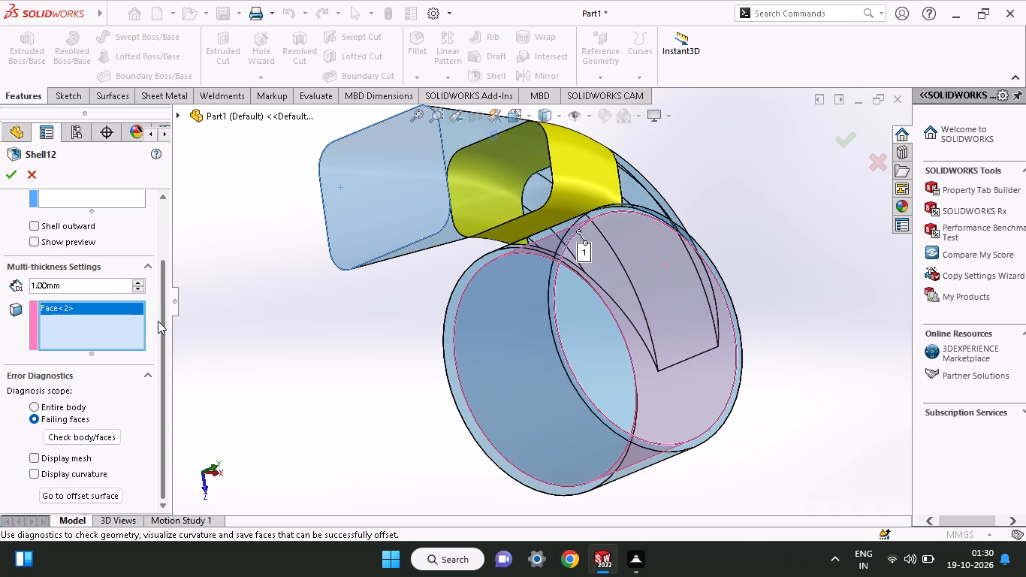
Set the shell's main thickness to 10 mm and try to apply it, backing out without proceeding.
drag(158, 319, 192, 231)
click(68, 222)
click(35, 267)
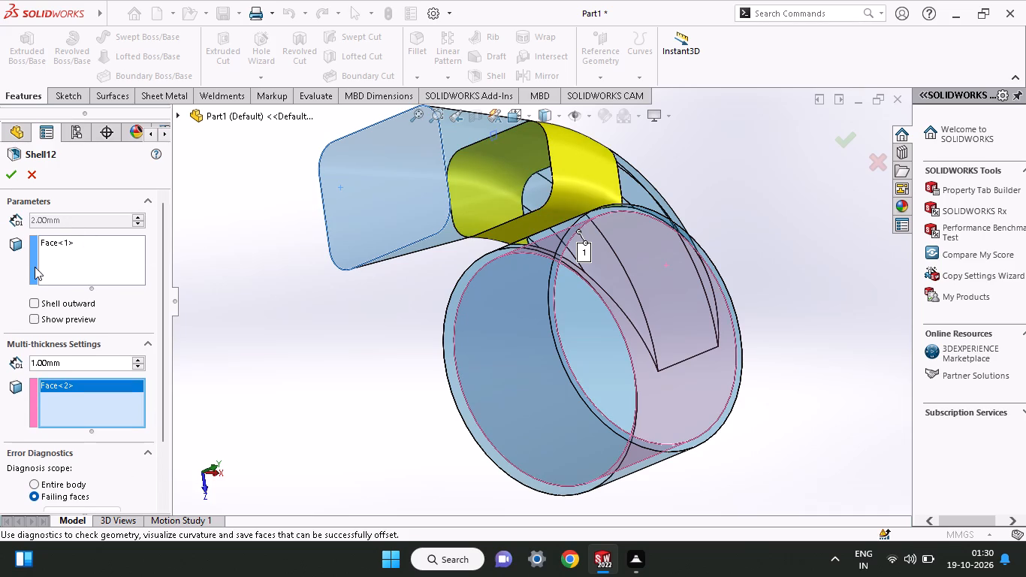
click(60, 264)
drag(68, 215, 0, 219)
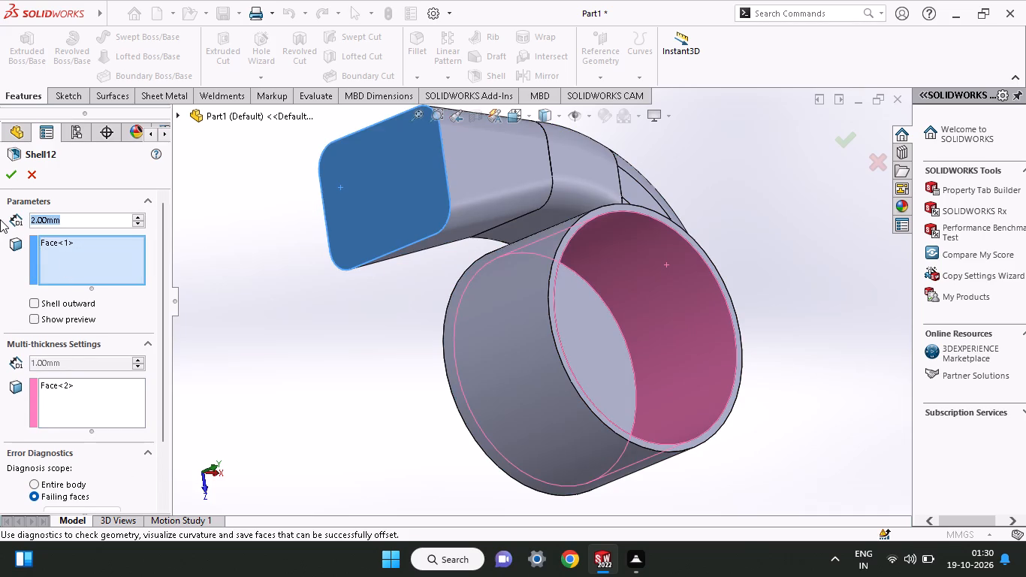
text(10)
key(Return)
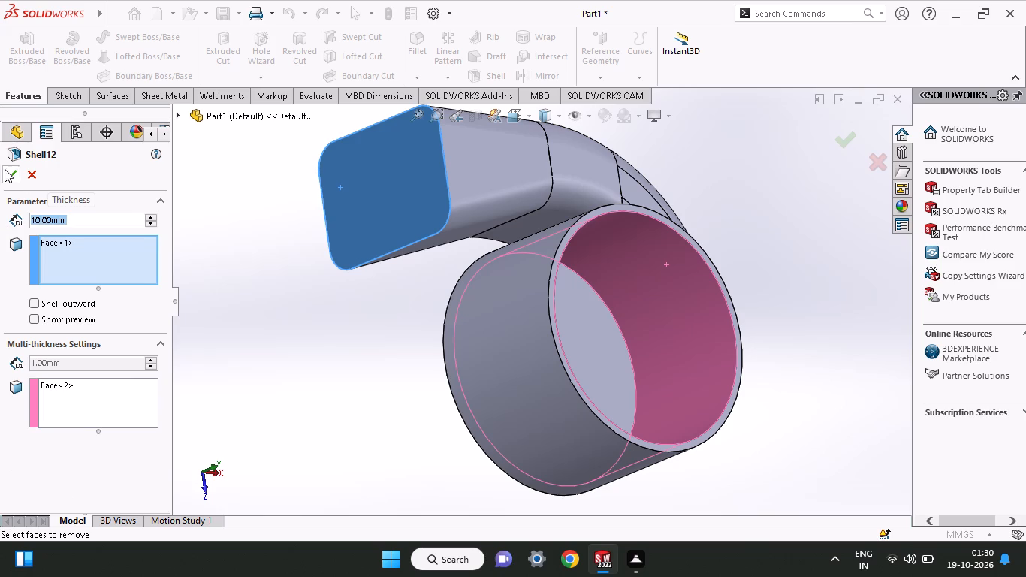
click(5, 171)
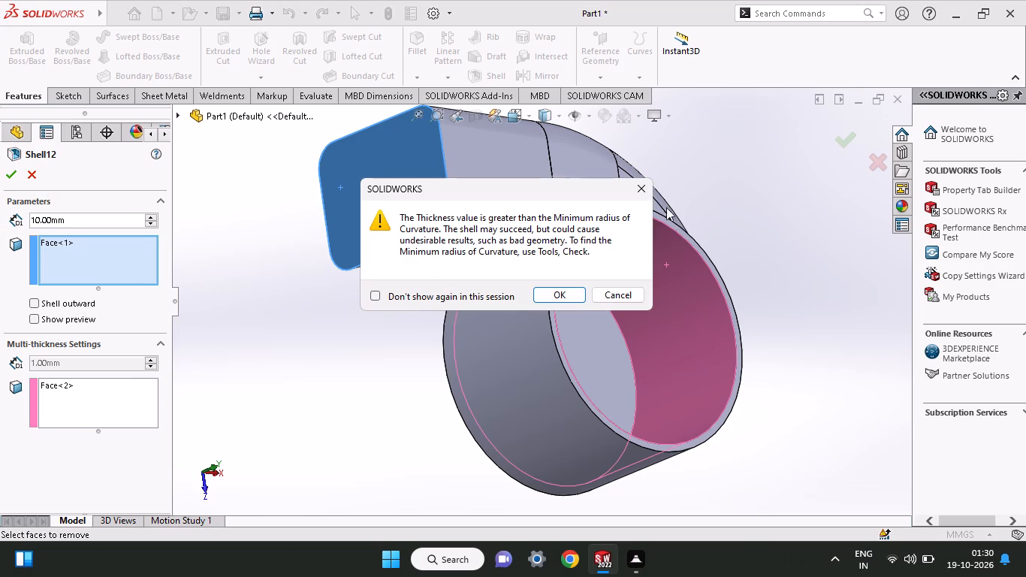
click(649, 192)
Set the bore wall's multi-thickness to 10 mm and the main shell thickness to 2 mm, and try to apply the shell.
click(70, 405)
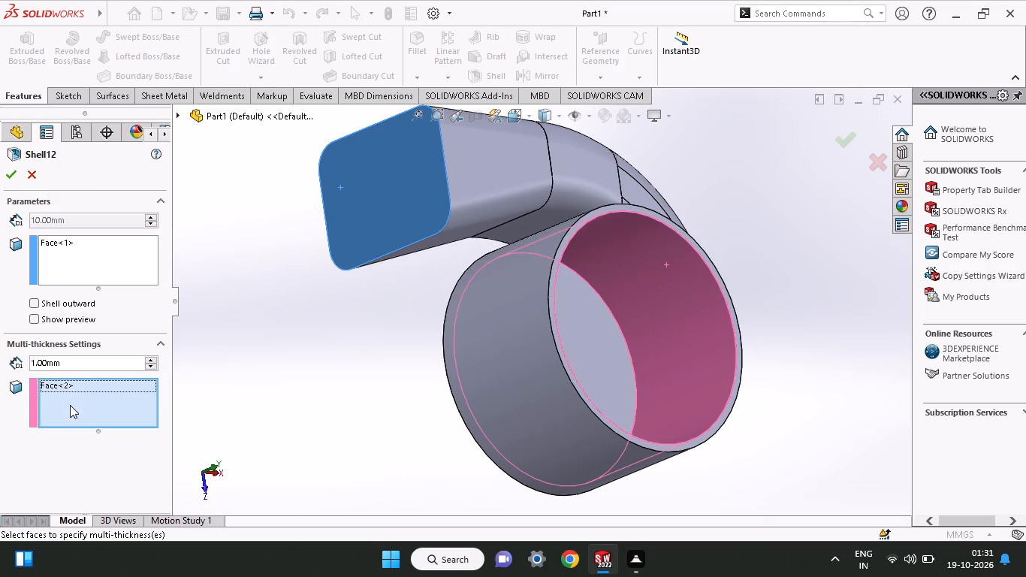
drag(74, 366, 0, 367)
text(10)
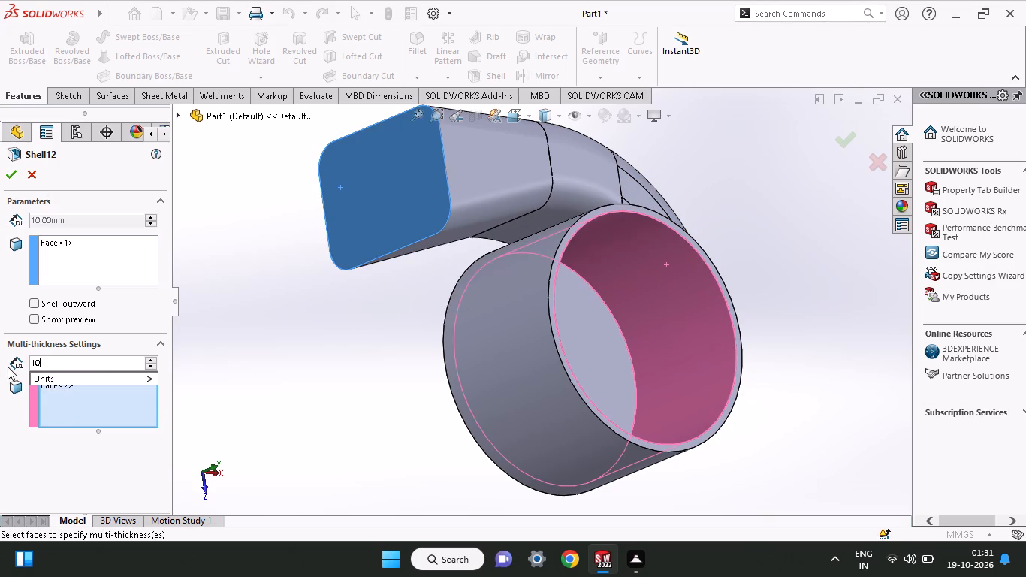
key(Return)
click(86, 249)
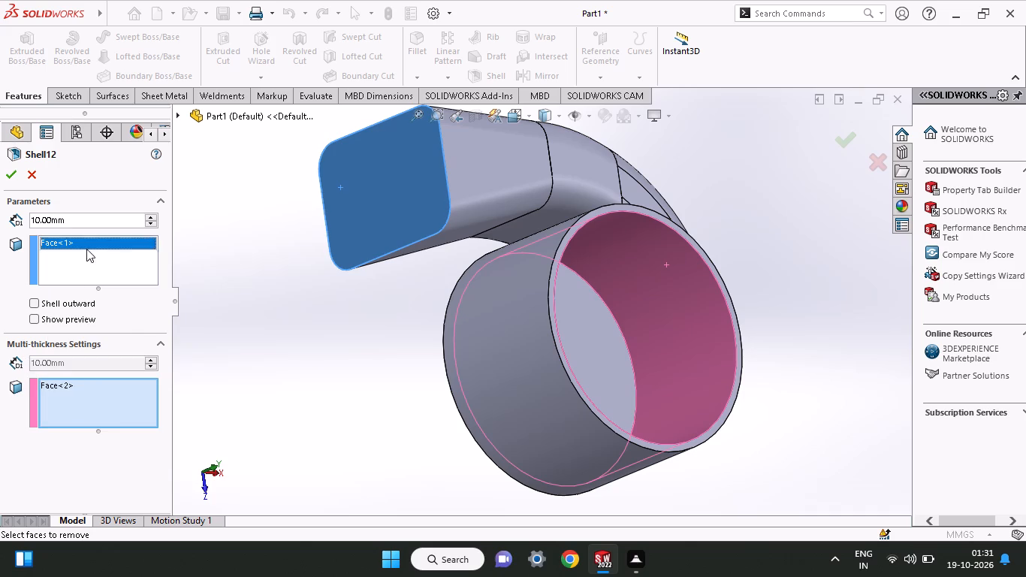
drag(105, 218, 0, 219)
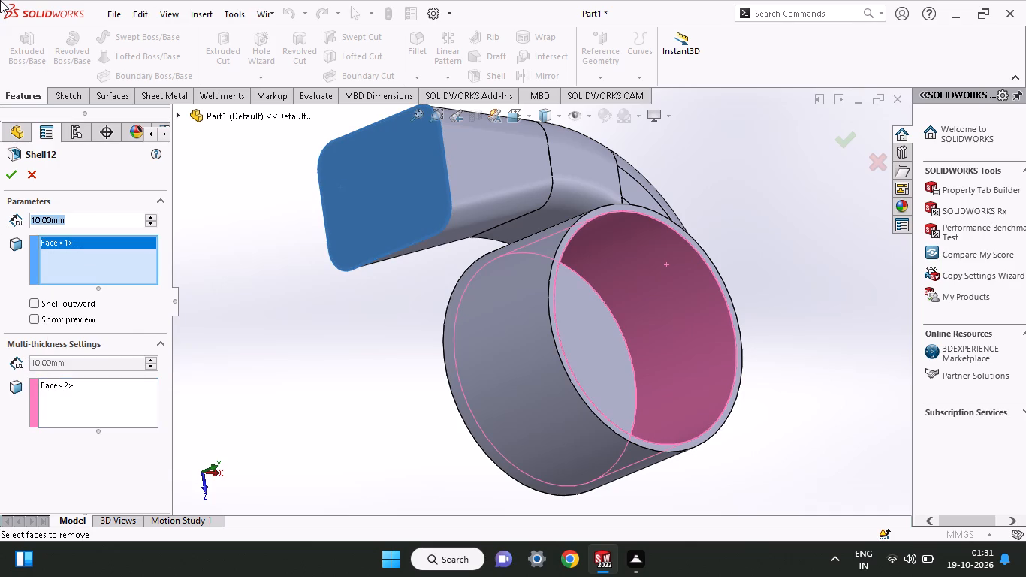
key(2)
key(Return)
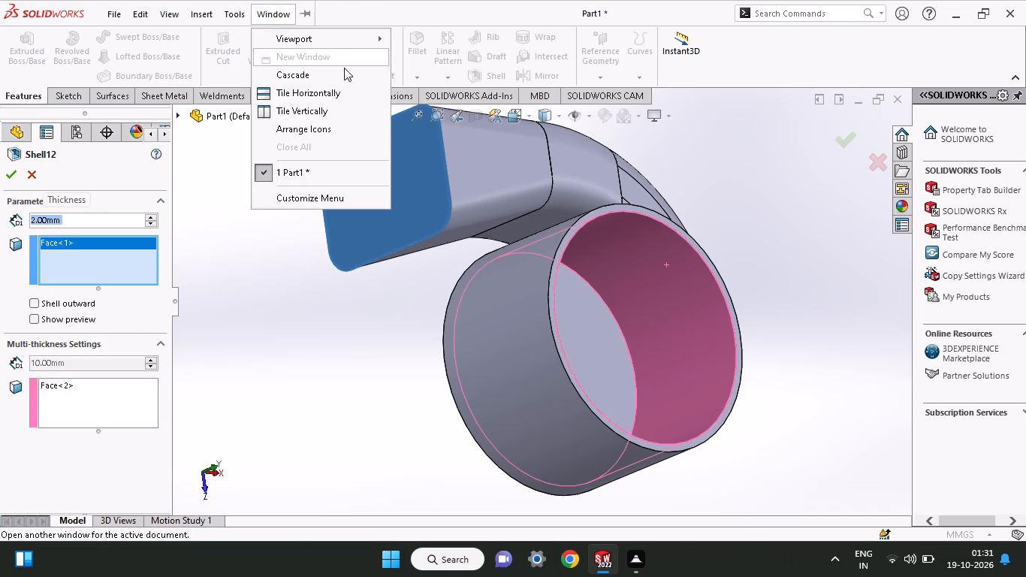
click(11, 167)
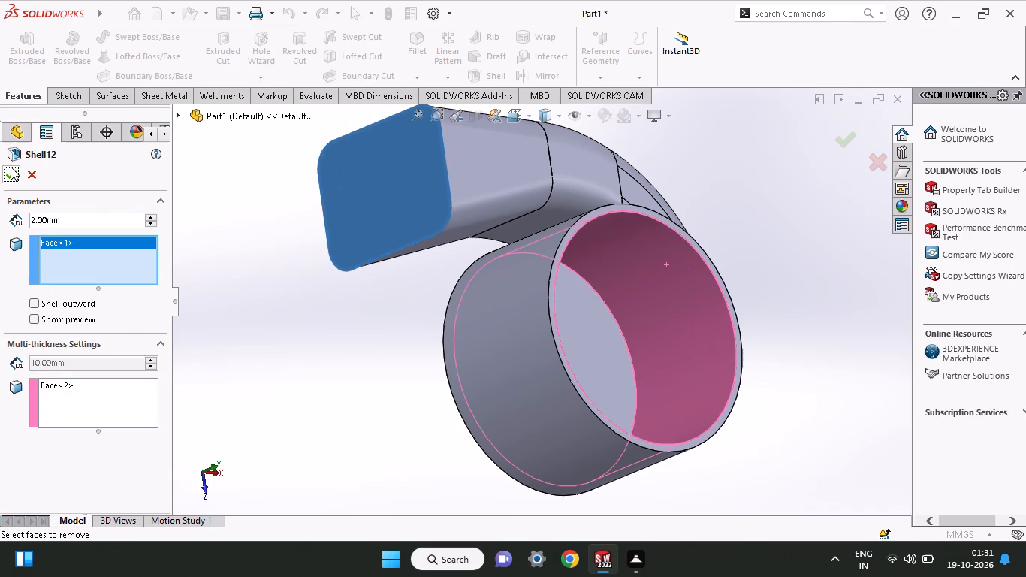
click(8, 167)
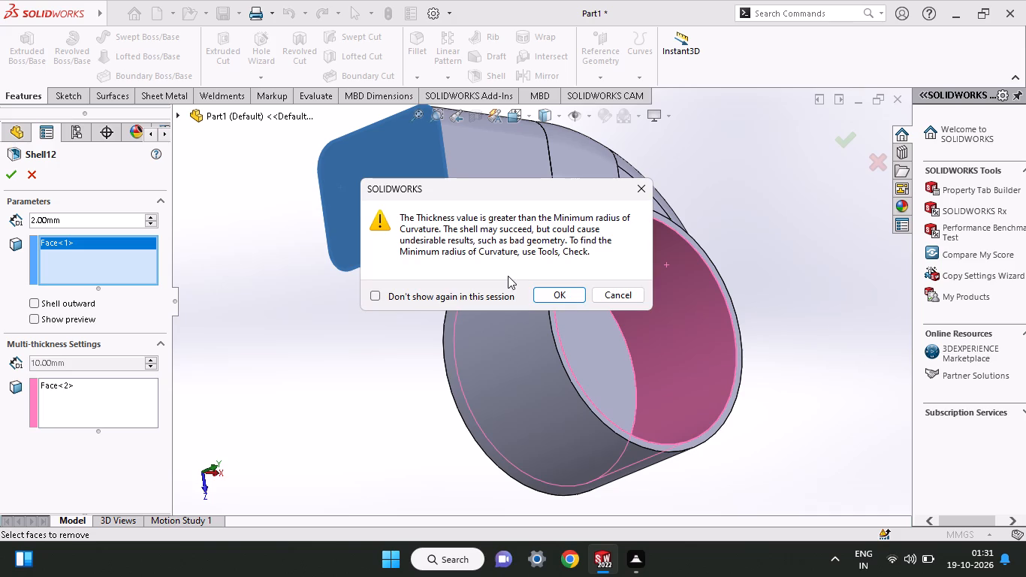
click(634, 182)
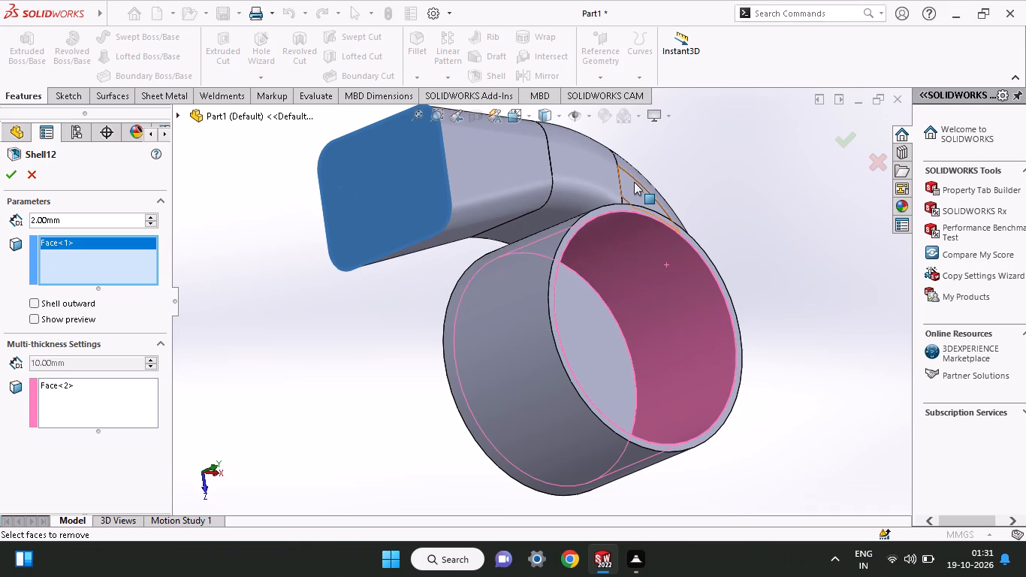
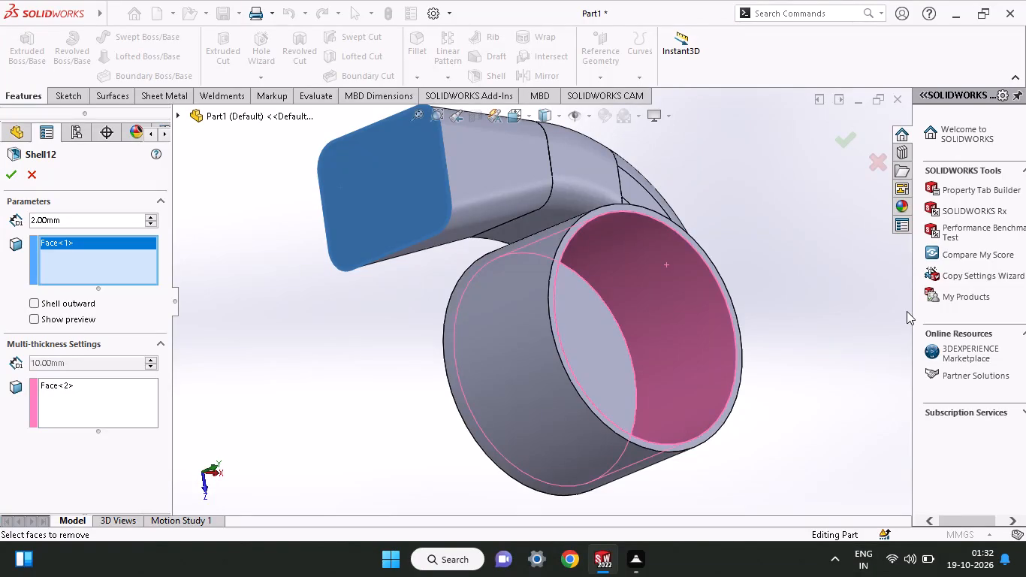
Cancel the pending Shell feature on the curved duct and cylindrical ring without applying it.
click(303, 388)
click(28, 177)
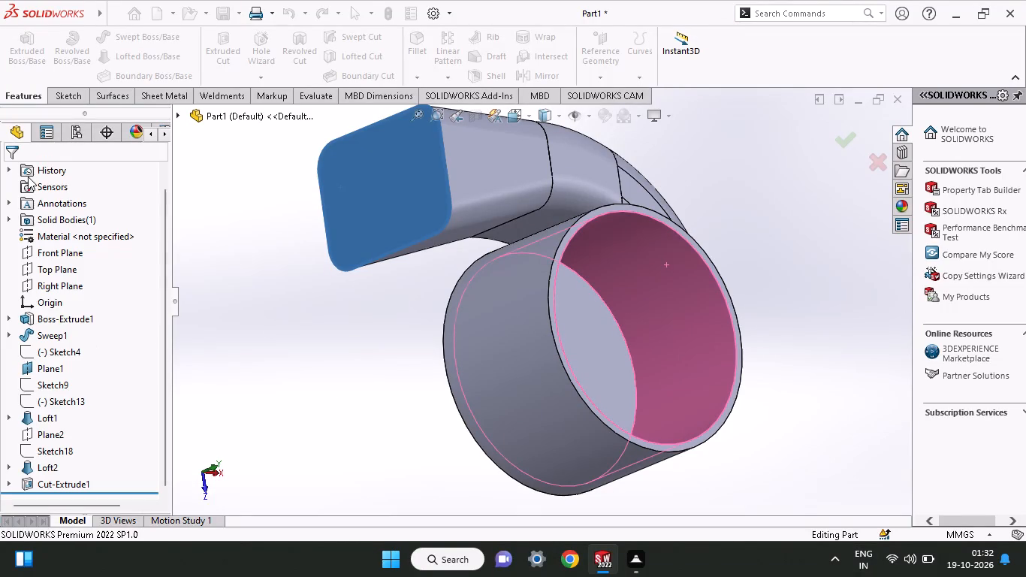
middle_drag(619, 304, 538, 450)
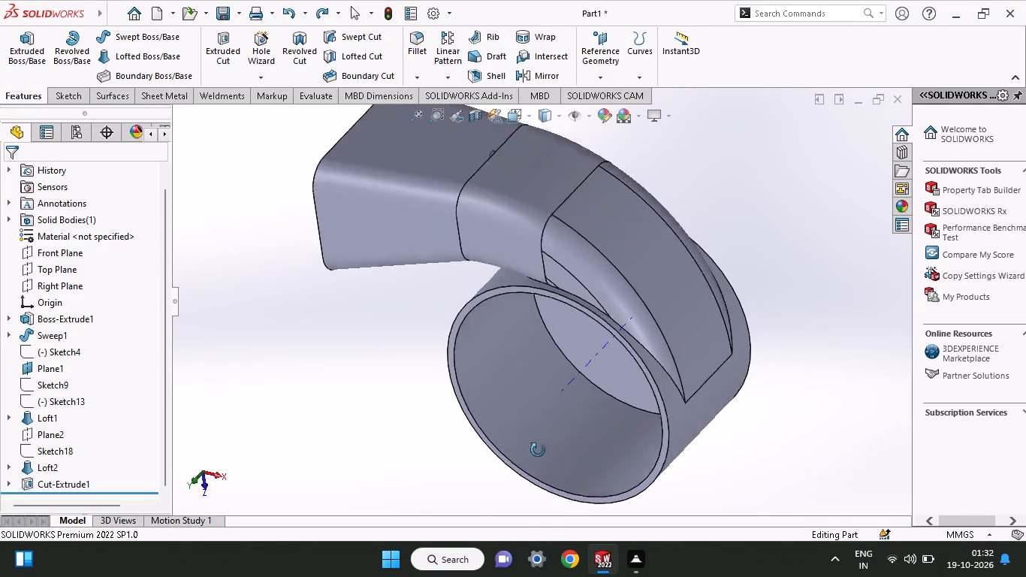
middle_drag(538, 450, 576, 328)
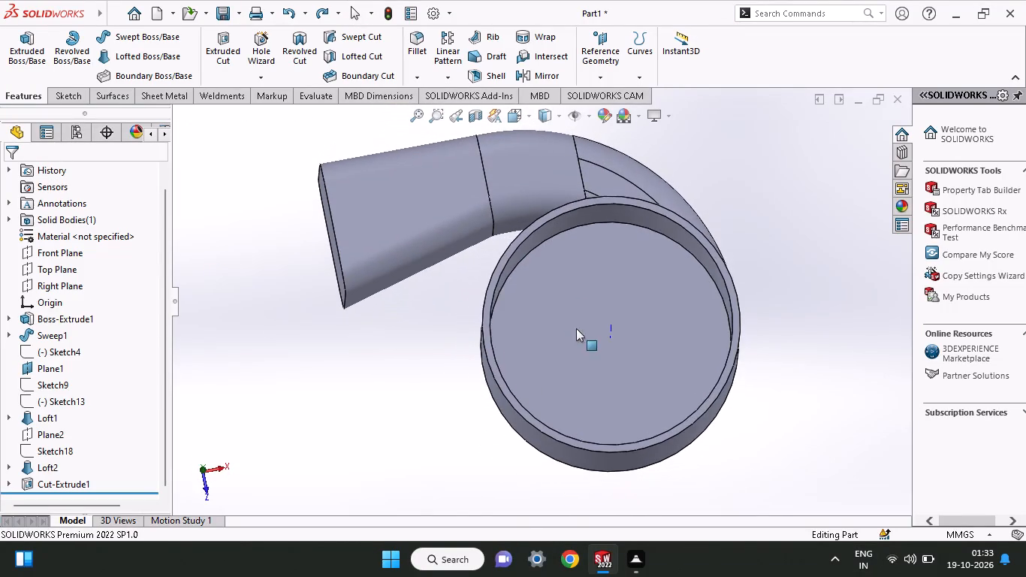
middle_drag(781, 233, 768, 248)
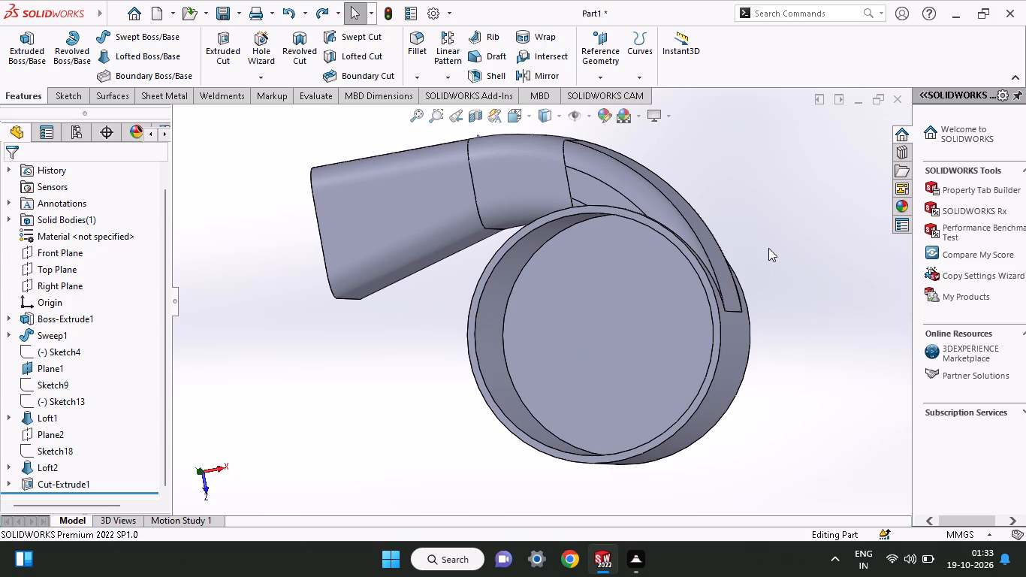
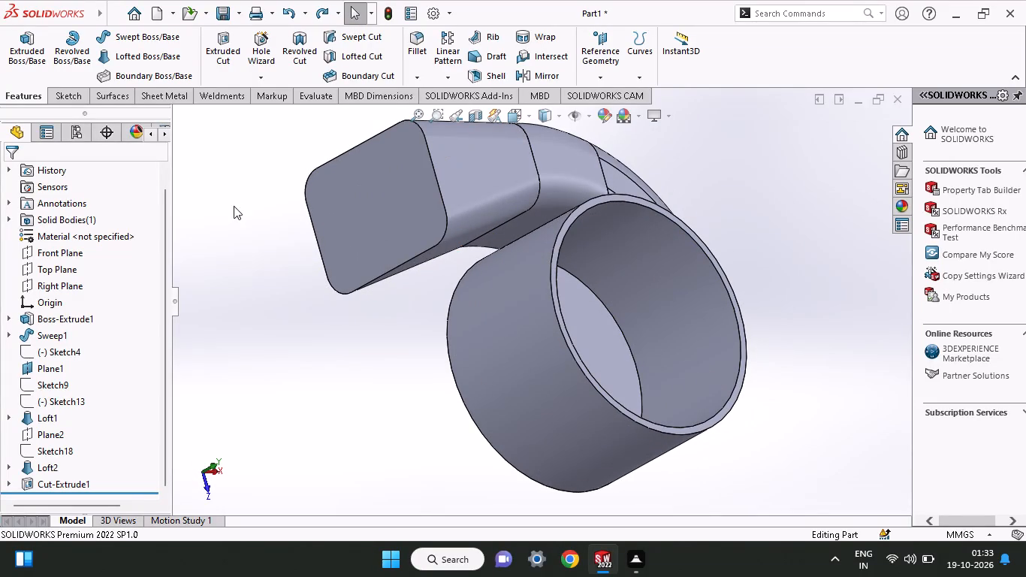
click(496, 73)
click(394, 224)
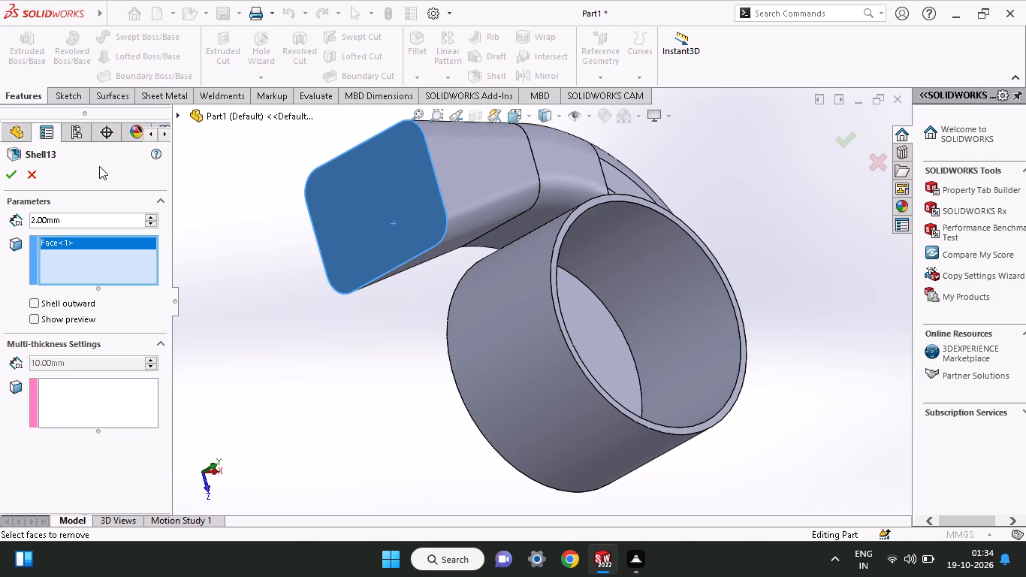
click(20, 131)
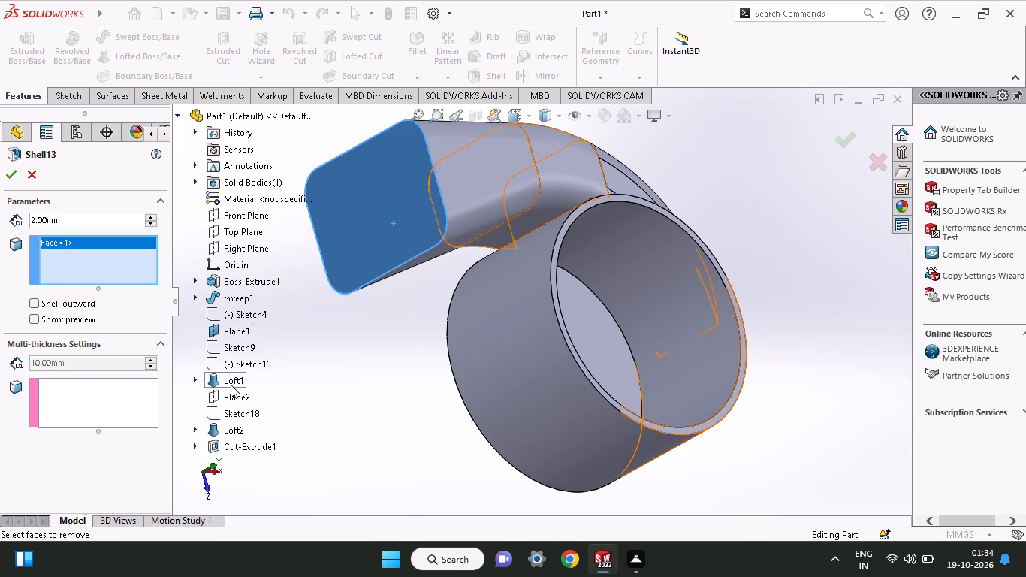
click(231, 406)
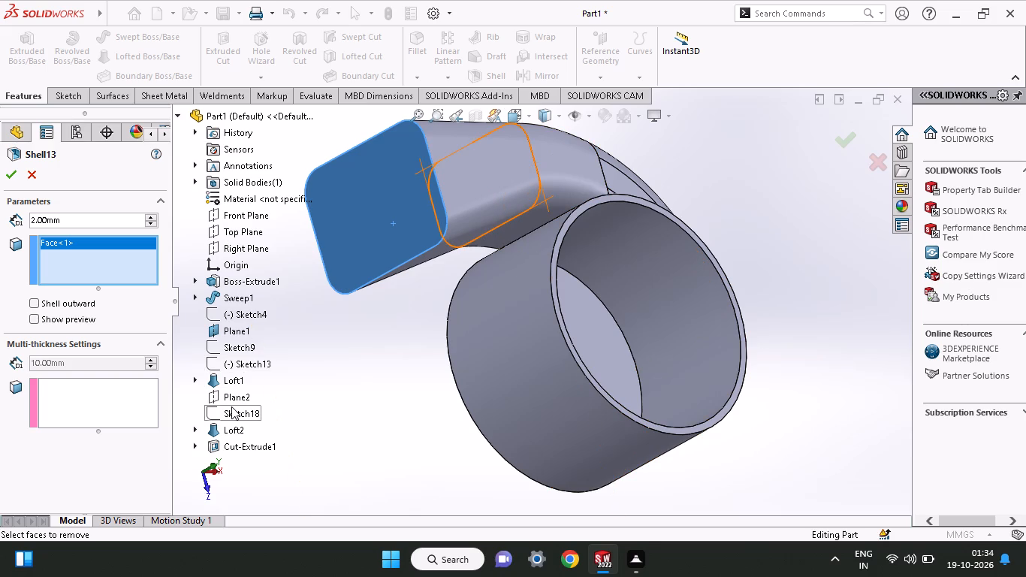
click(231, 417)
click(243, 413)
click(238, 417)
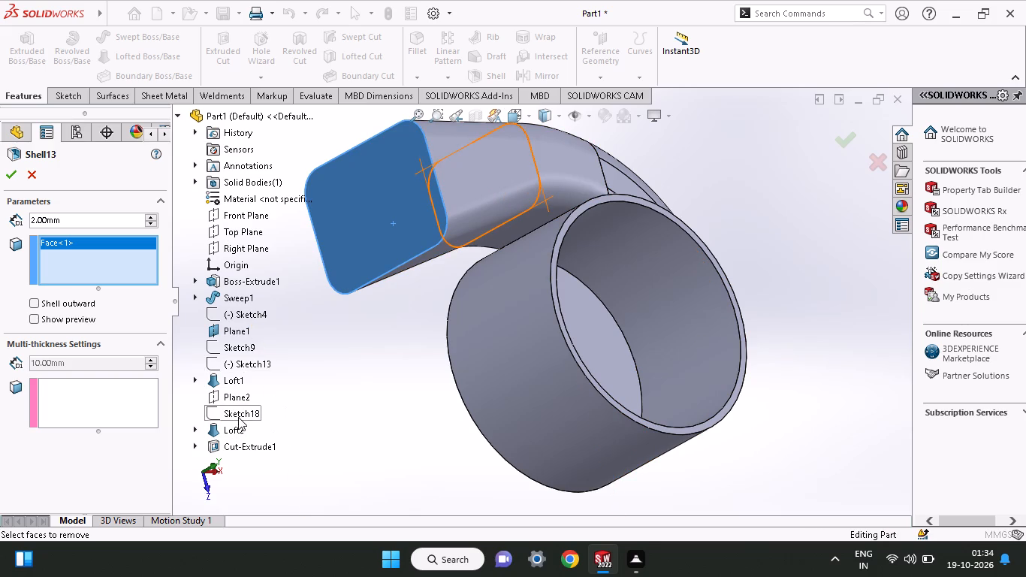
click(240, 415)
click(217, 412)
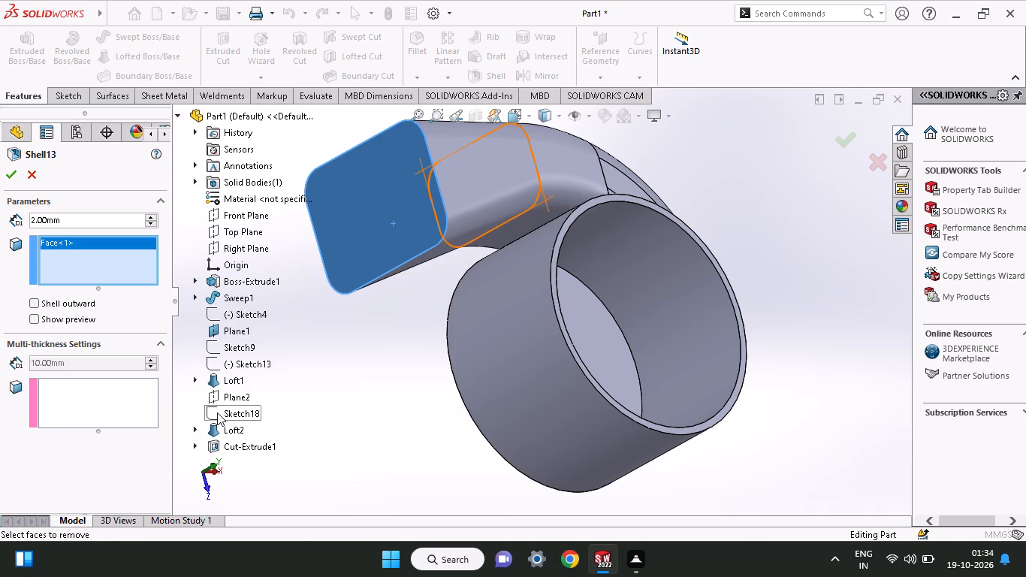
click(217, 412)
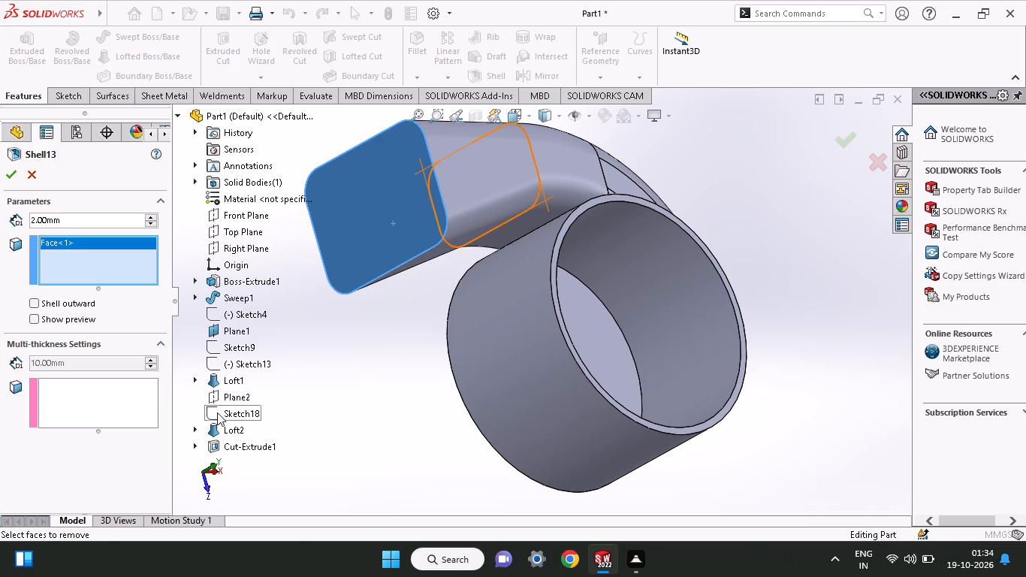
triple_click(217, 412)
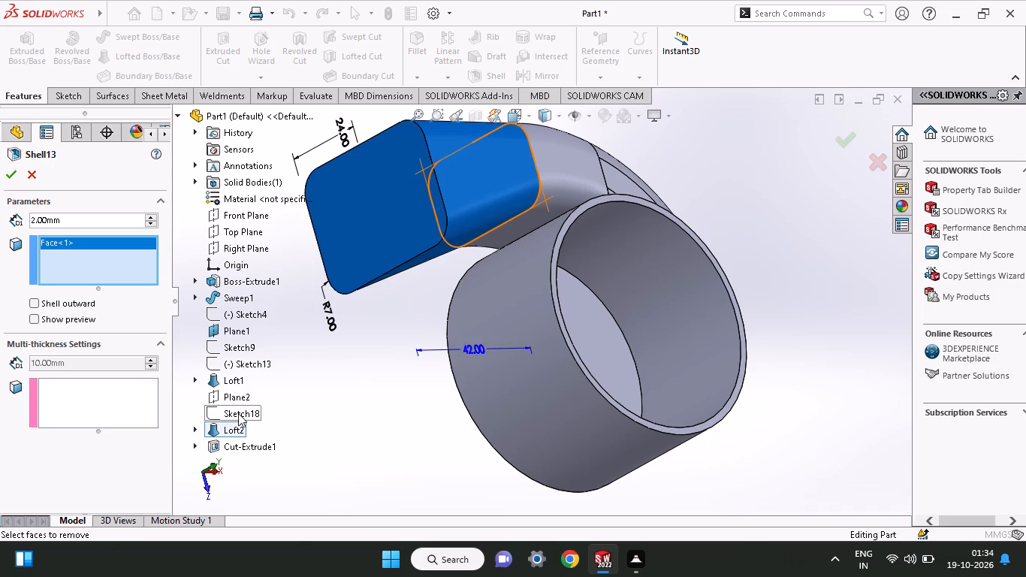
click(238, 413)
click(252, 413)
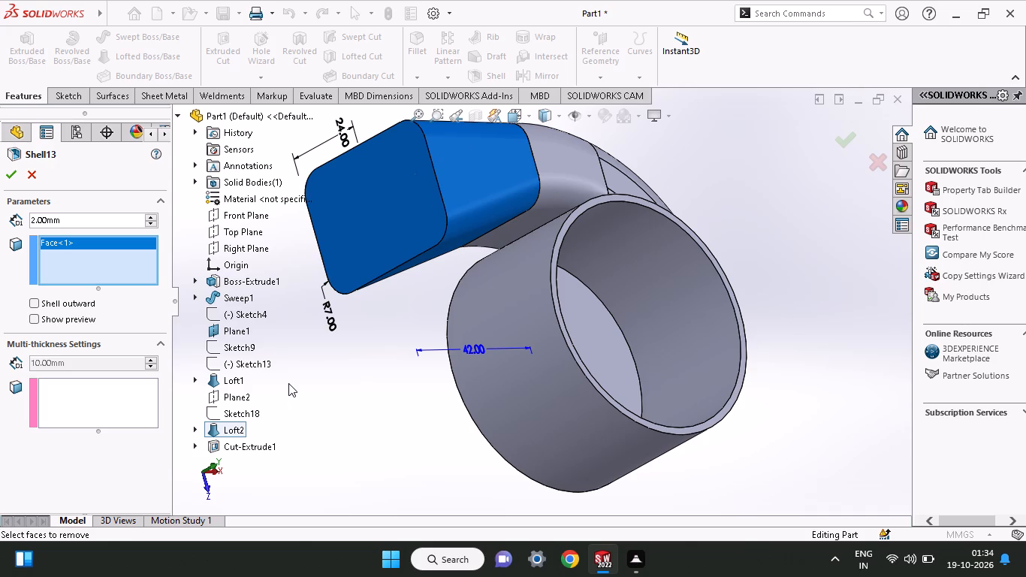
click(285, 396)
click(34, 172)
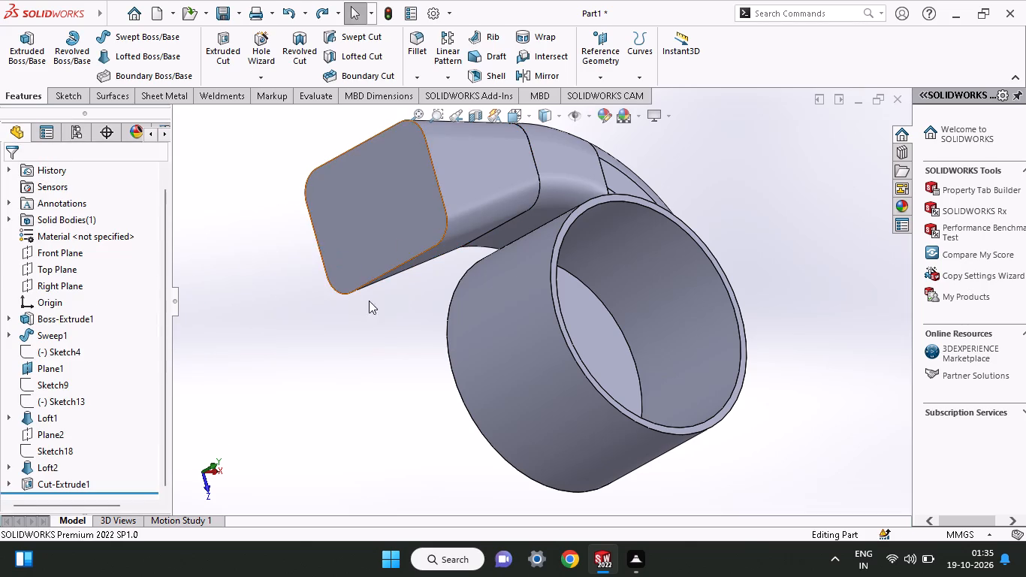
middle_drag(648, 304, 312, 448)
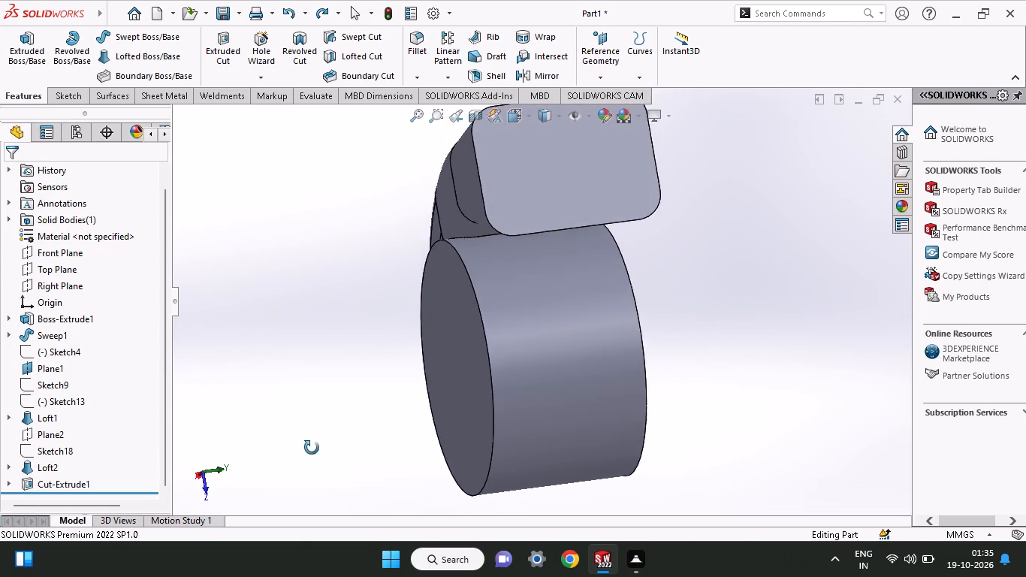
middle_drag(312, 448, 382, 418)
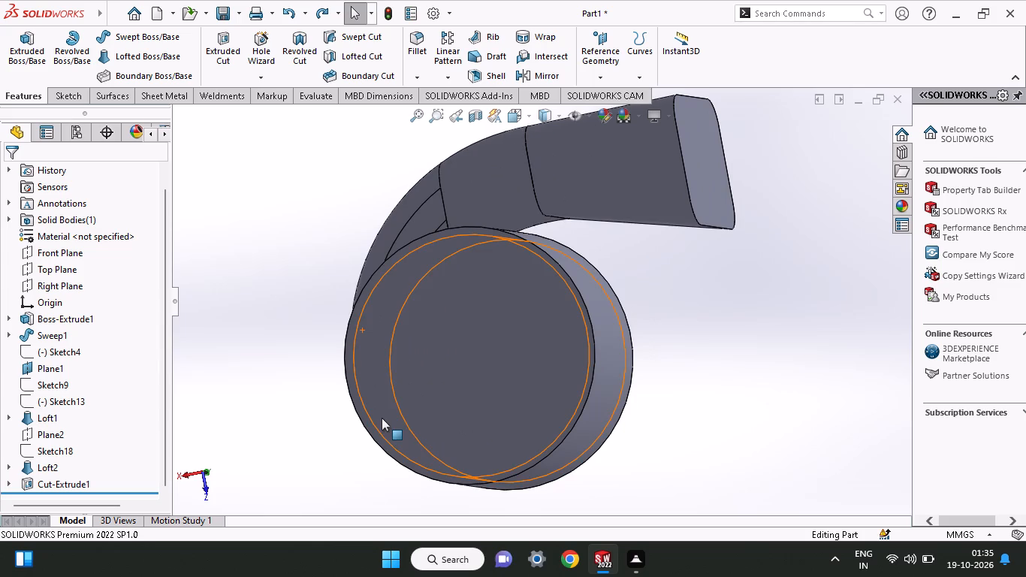
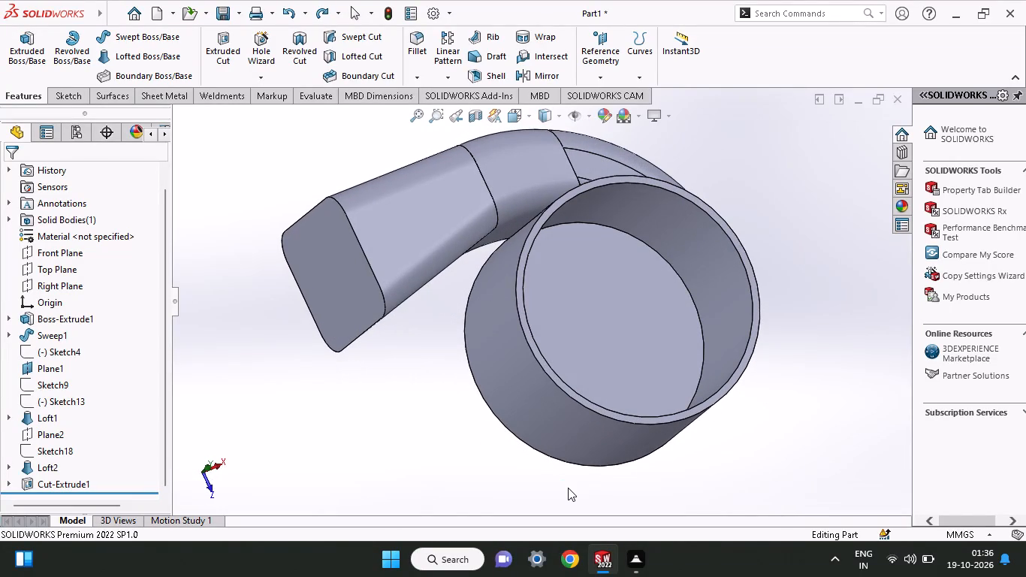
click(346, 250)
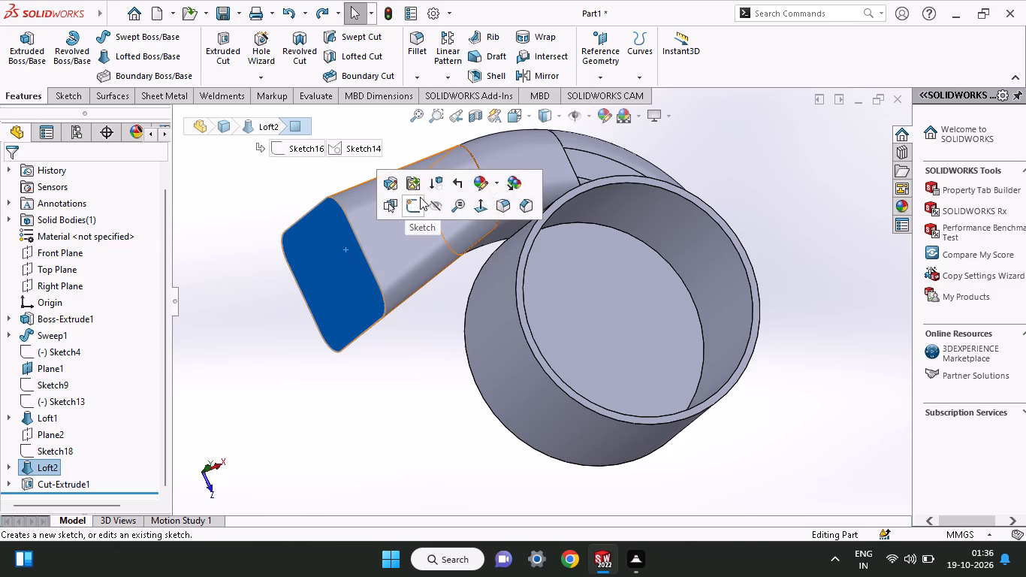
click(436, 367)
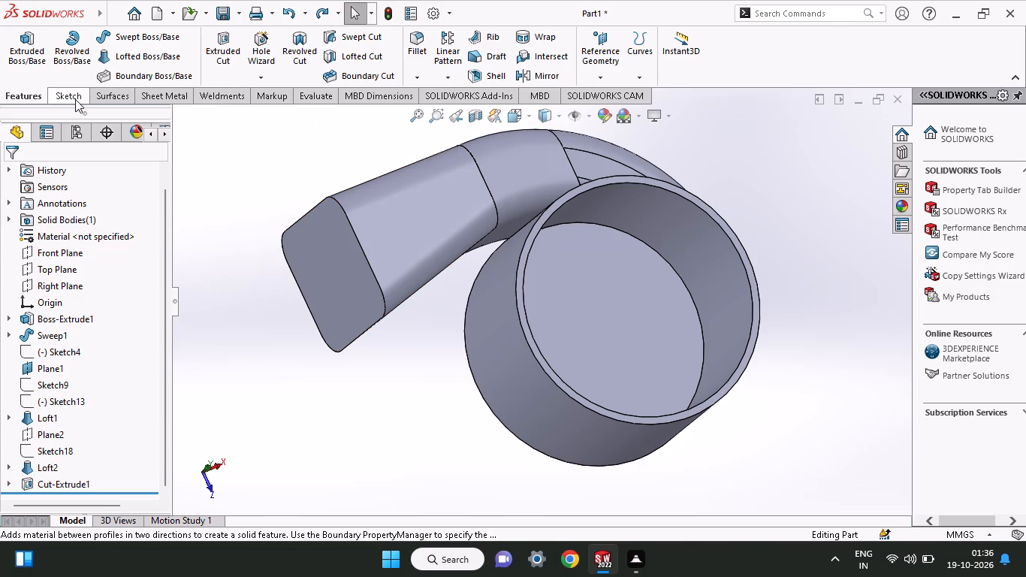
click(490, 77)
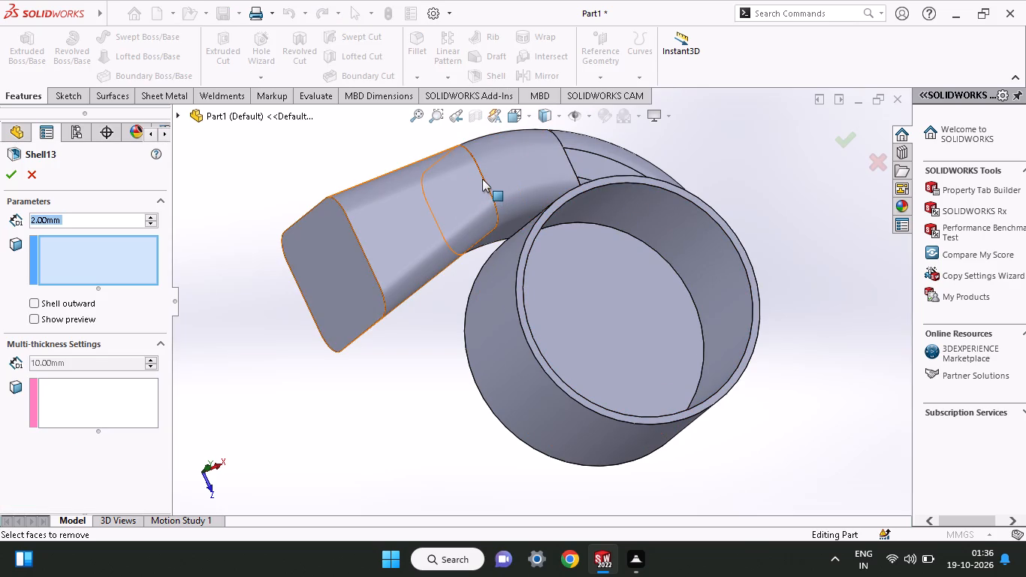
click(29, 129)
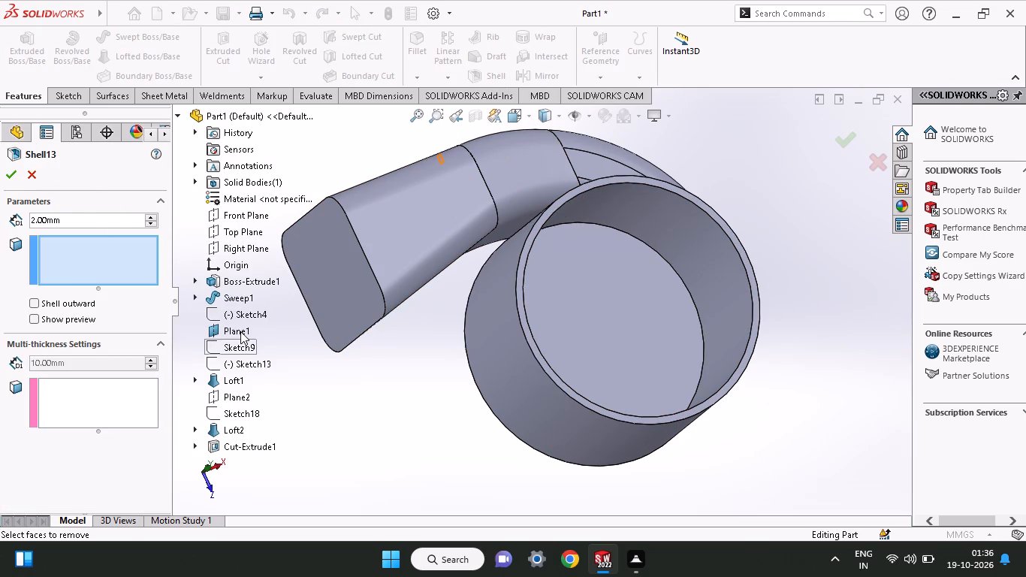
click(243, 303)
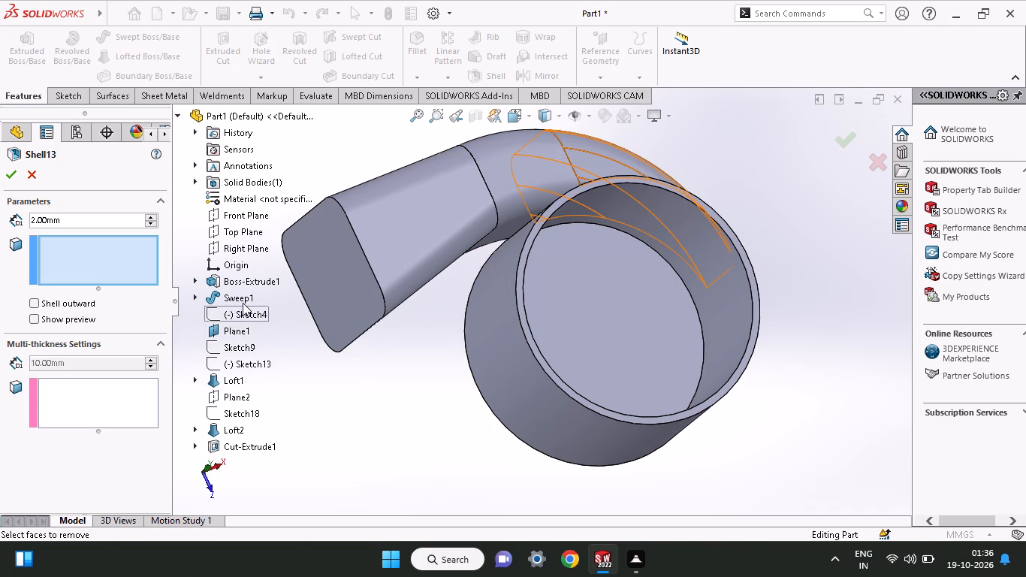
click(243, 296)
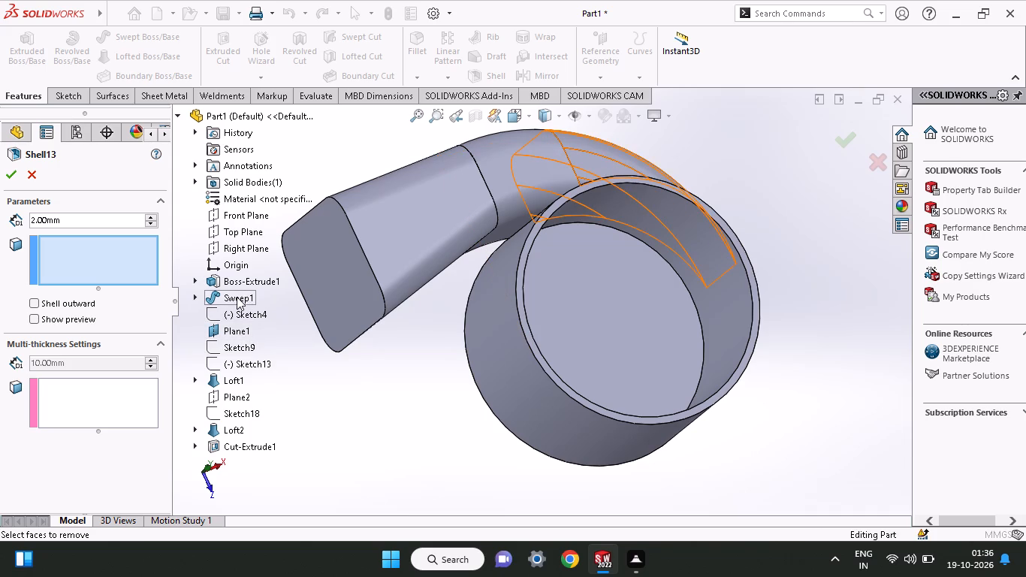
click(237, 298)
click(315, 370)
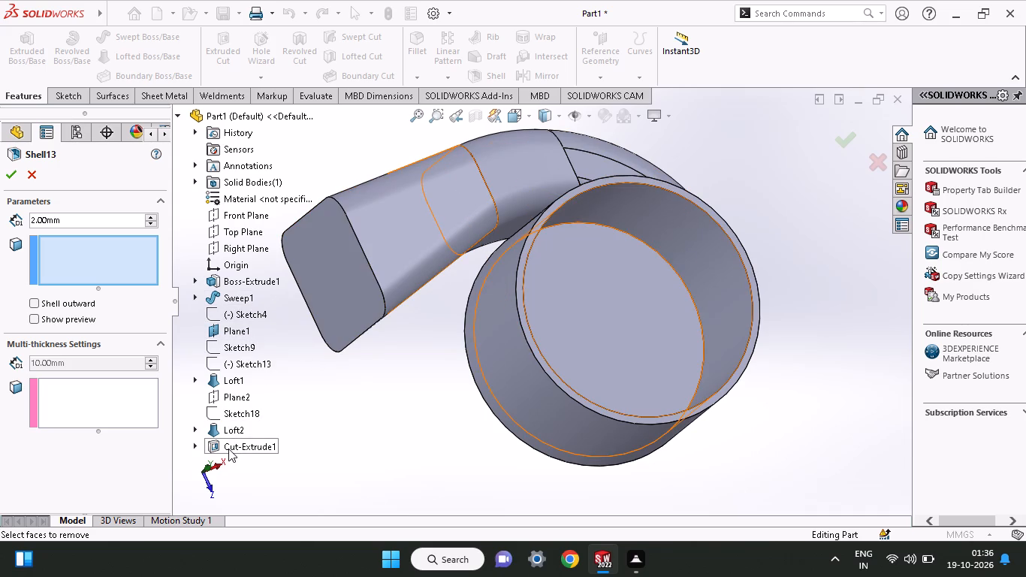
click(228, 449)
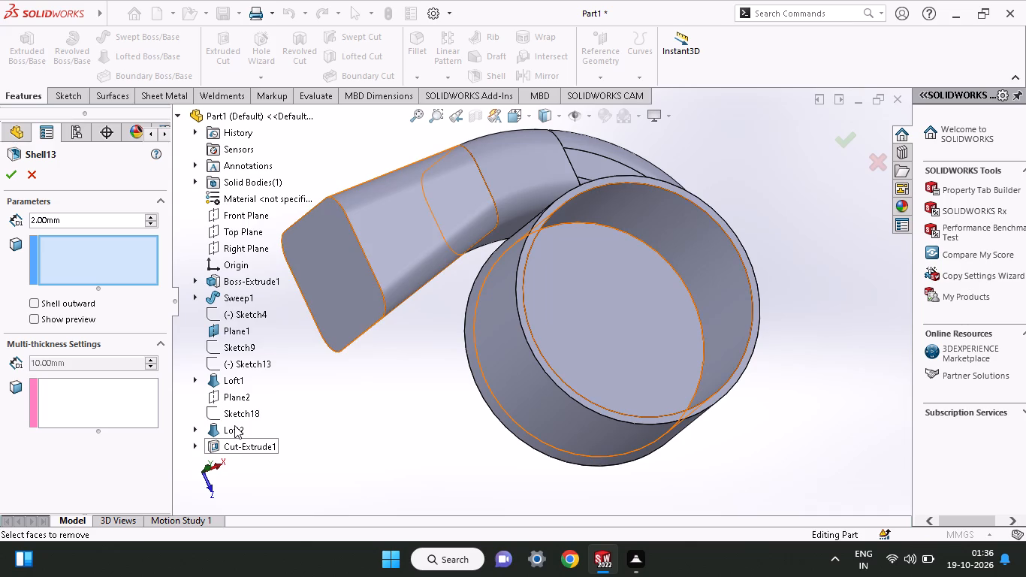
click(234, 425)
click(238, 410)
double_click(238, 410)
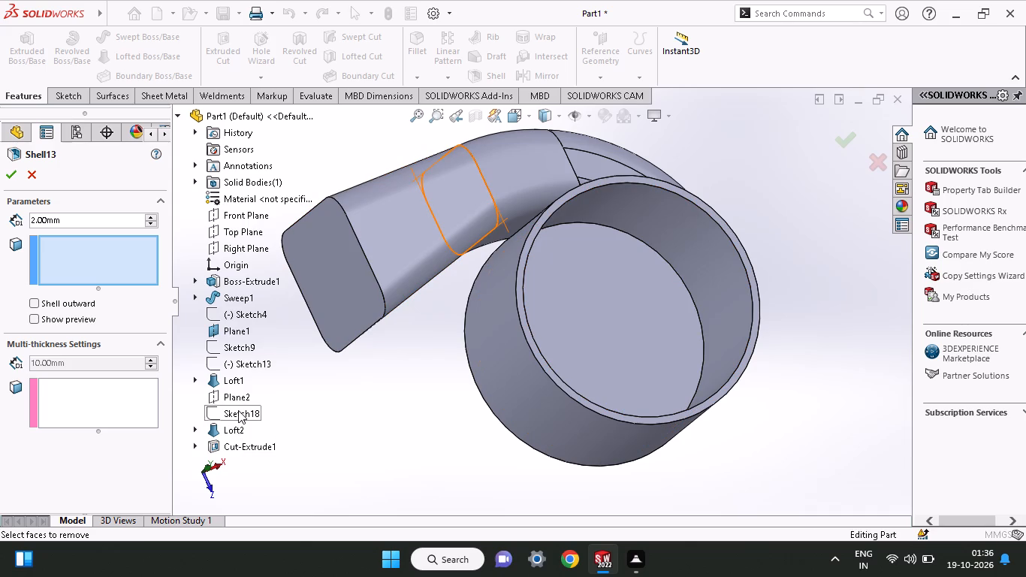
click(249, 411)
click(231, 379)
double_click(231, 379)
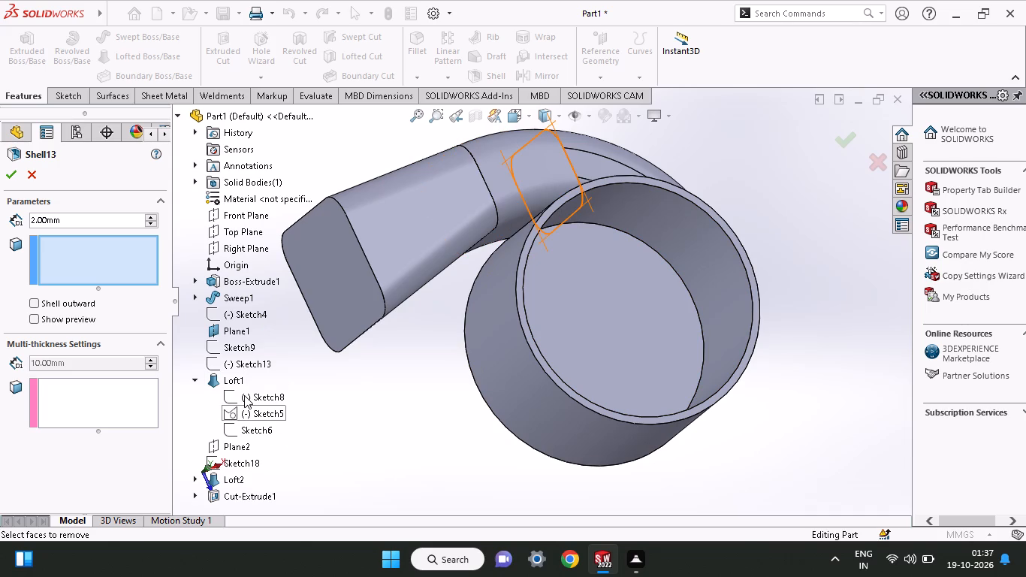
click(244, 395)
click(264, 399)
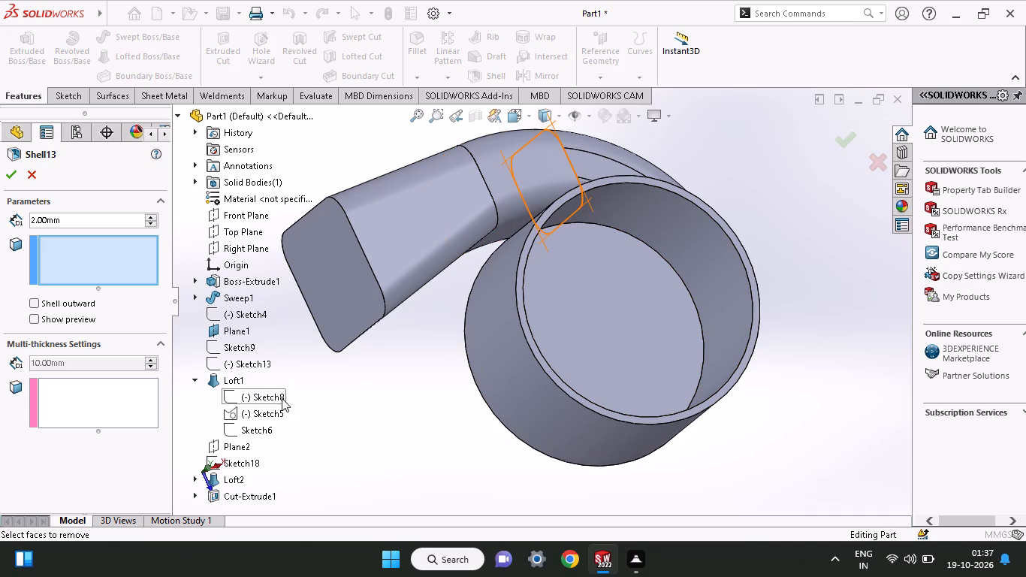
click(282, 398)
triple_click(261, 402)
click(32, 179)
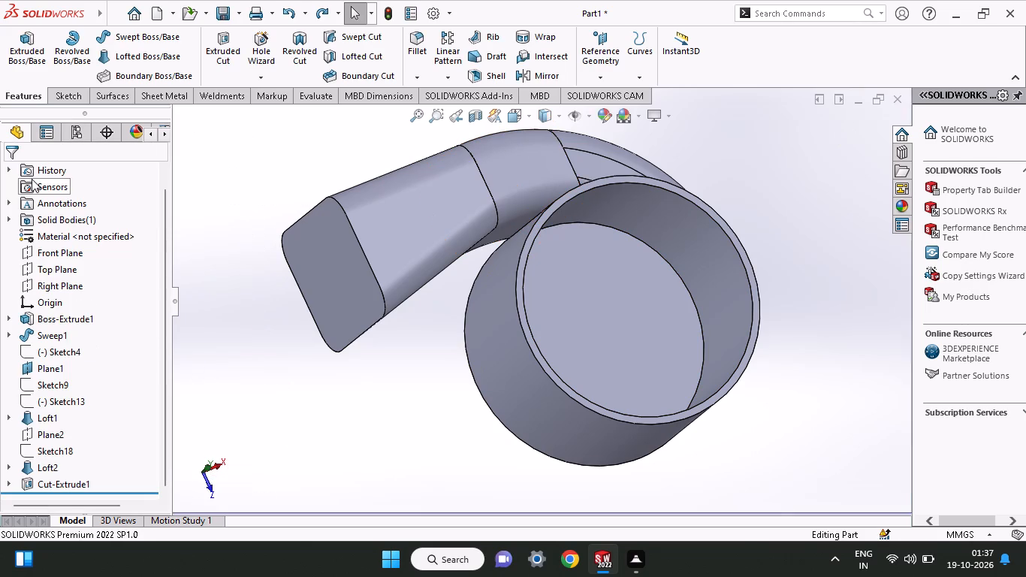
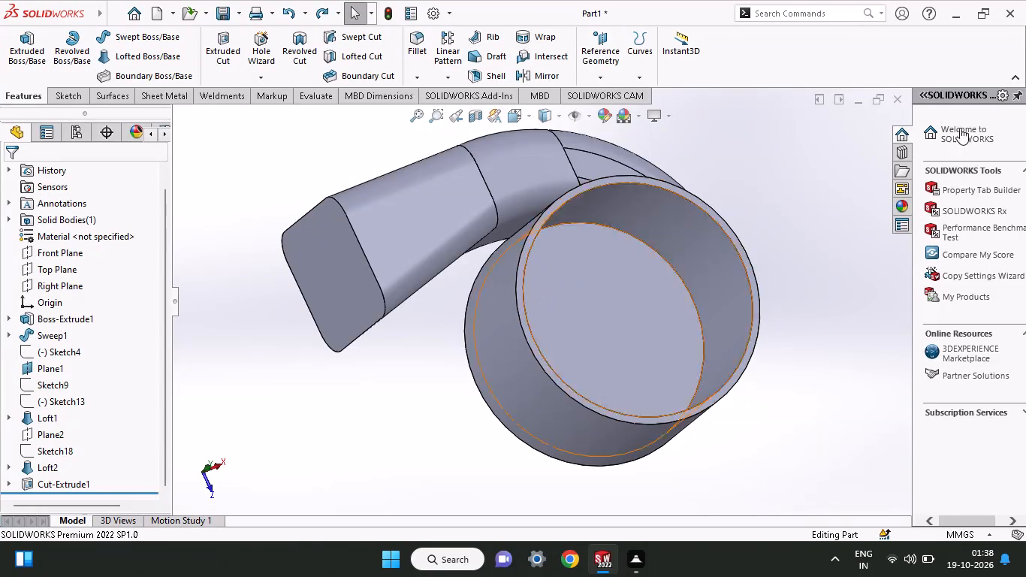
Start a sketch on the duct's rounded rectangular end face and convert the face outline into sketch entities.
click(324, 276)
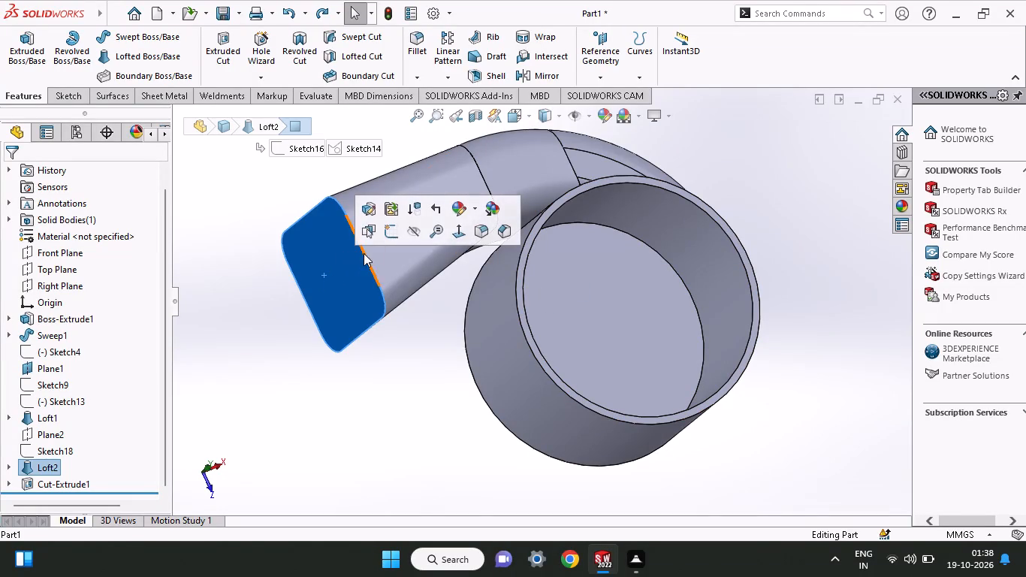
click(399, 228)
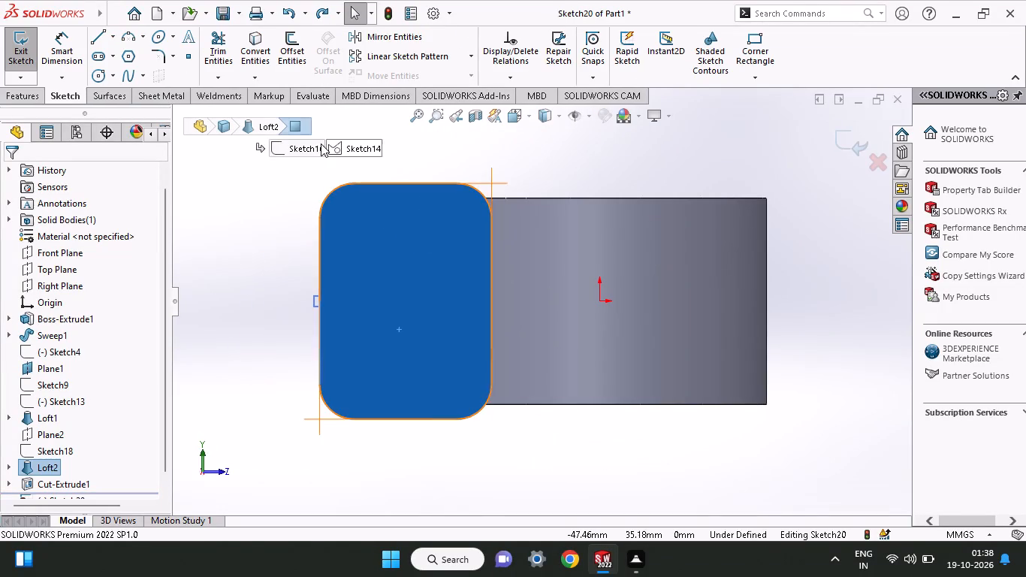
click(262, 48)
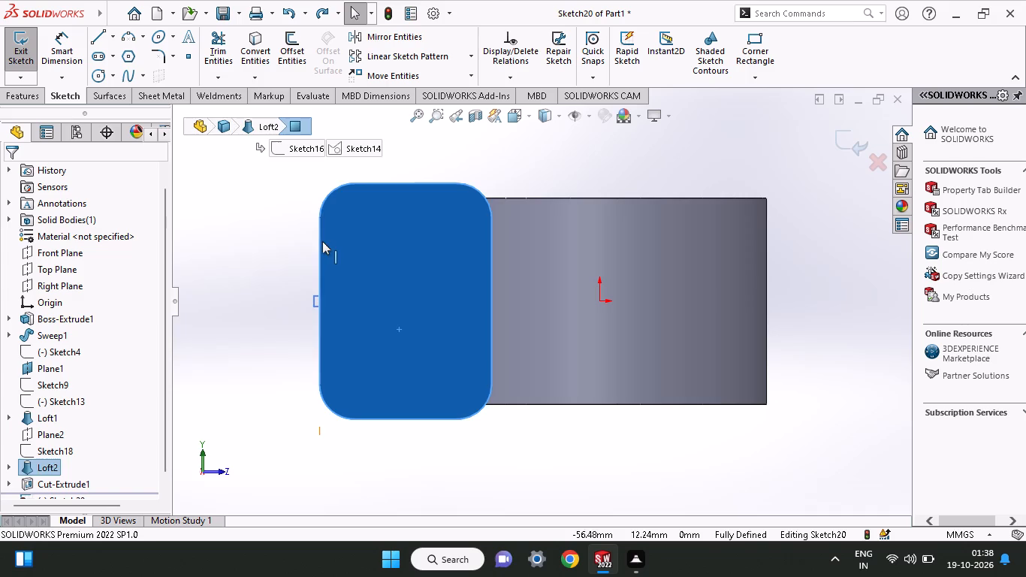
Offset the converted outline 2 mm inward as a full chain with Offset Entities.
click(15, 94)
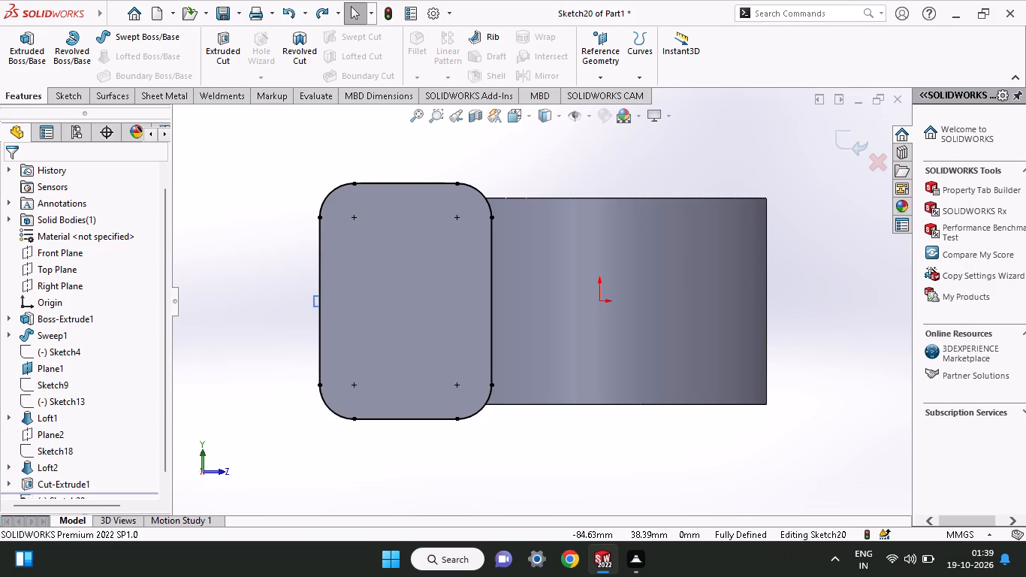
click(69, 102)
click(286, 59)
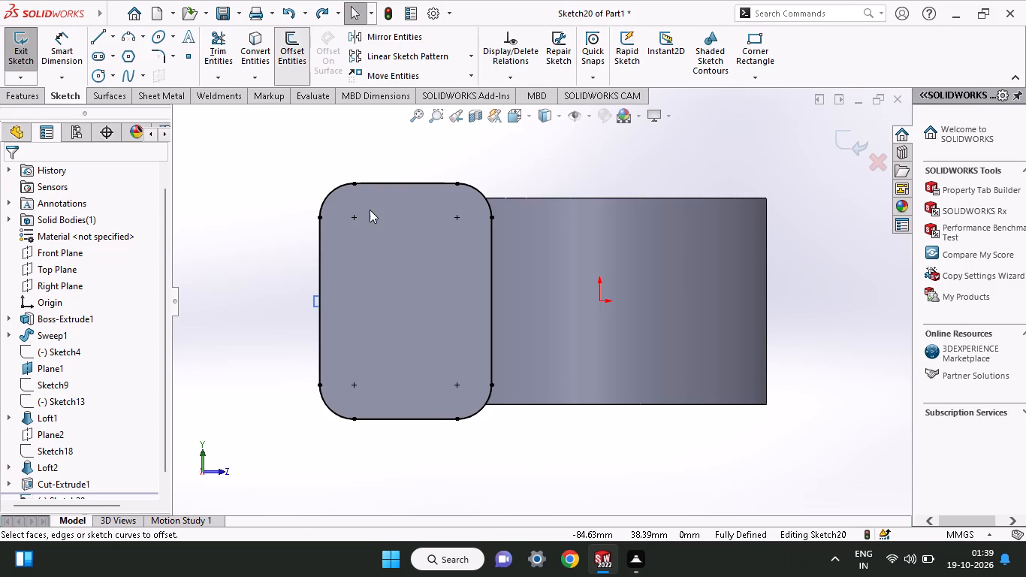
click(339, 189)
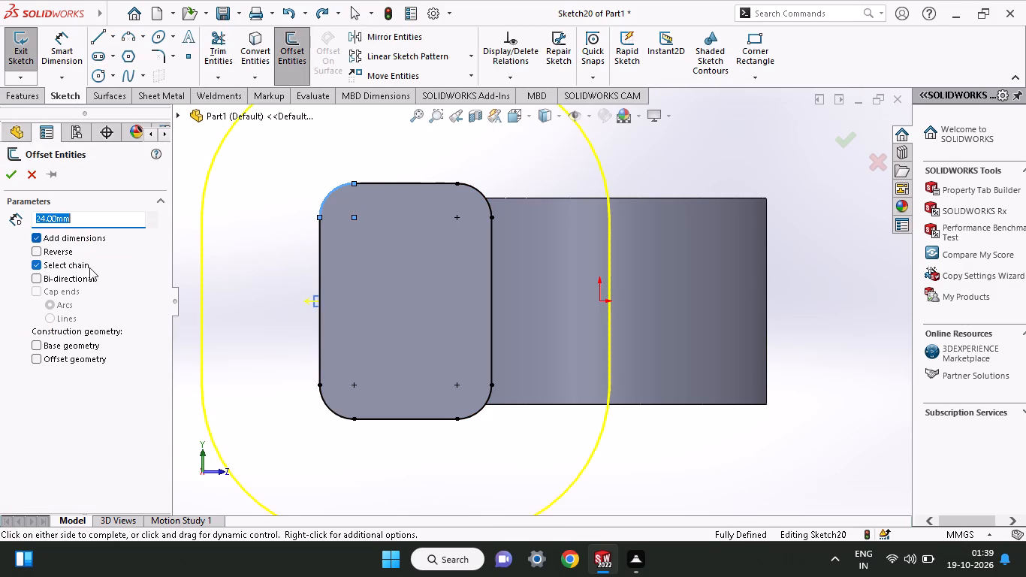
drag(72, 219, 14, 225)
key(2)
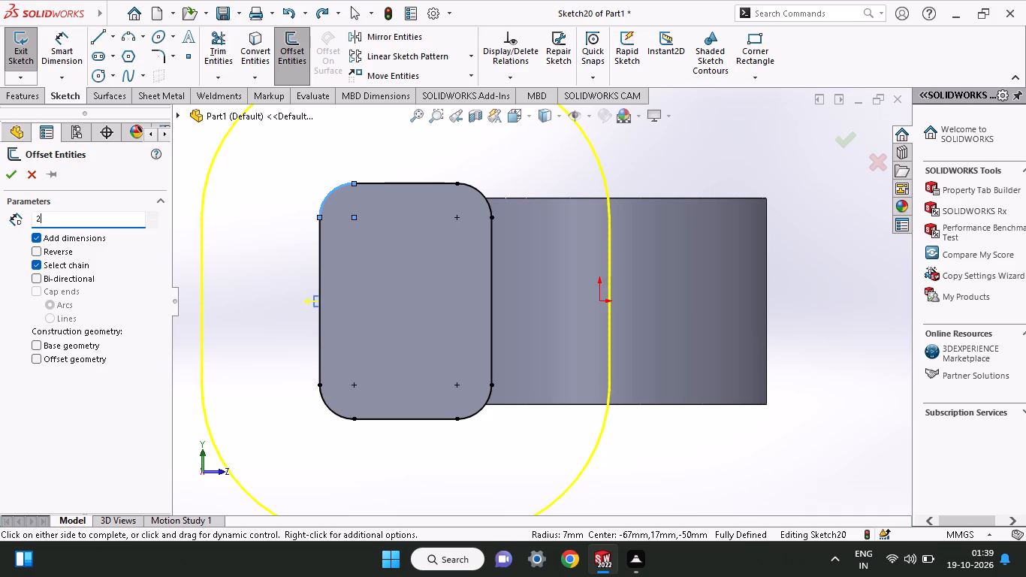
key(Return)
click(35, 252)
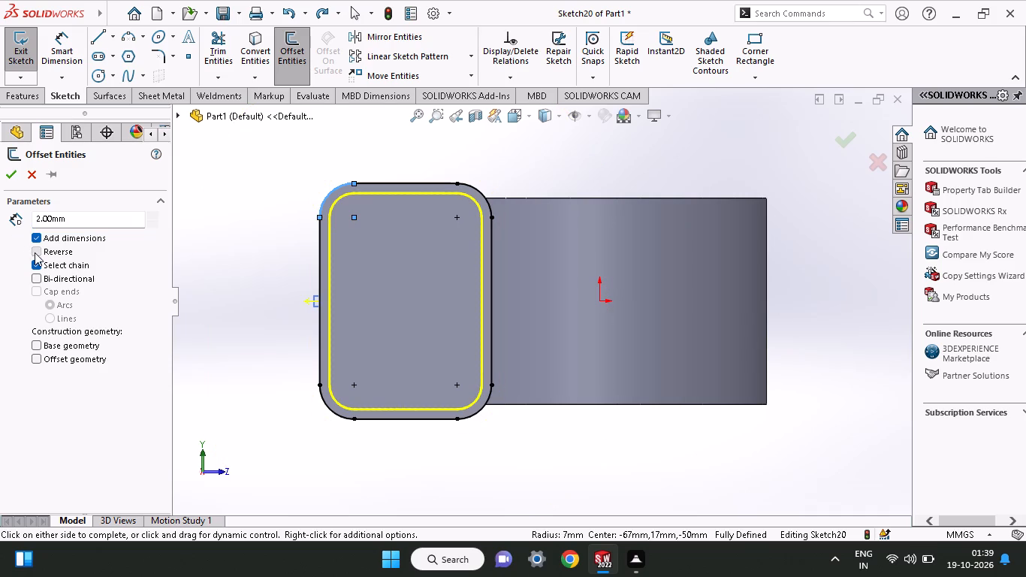
click(11, 182)
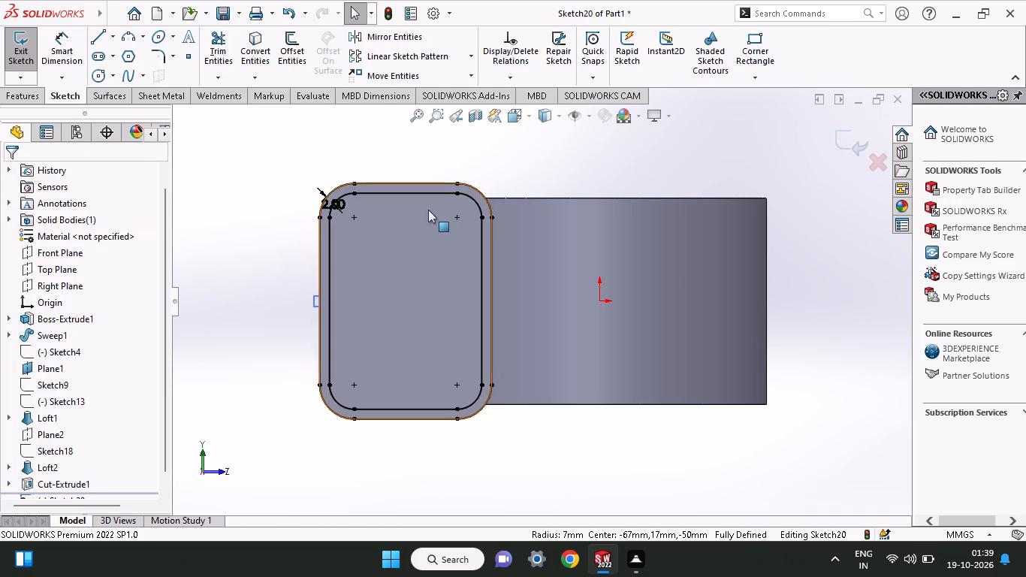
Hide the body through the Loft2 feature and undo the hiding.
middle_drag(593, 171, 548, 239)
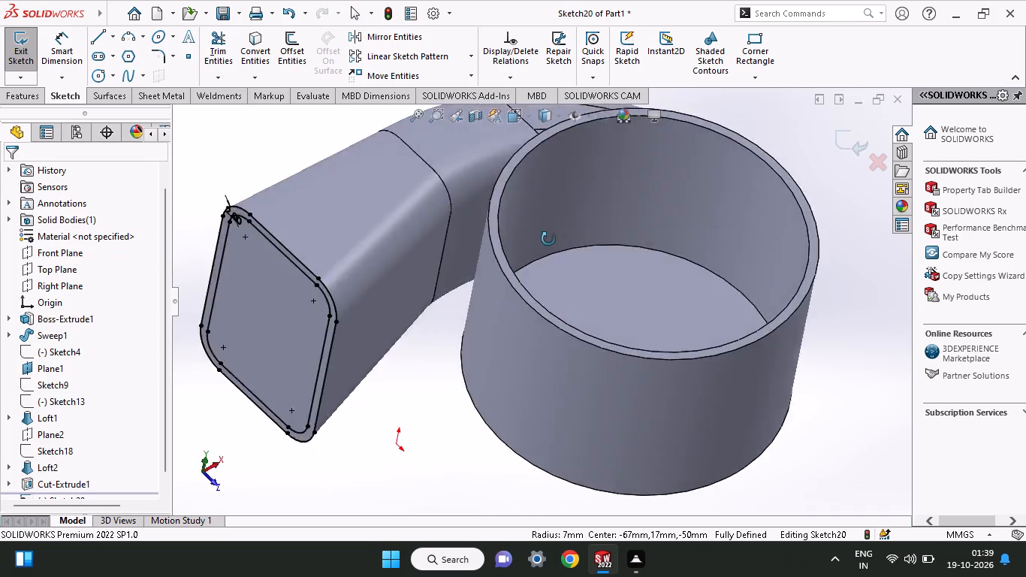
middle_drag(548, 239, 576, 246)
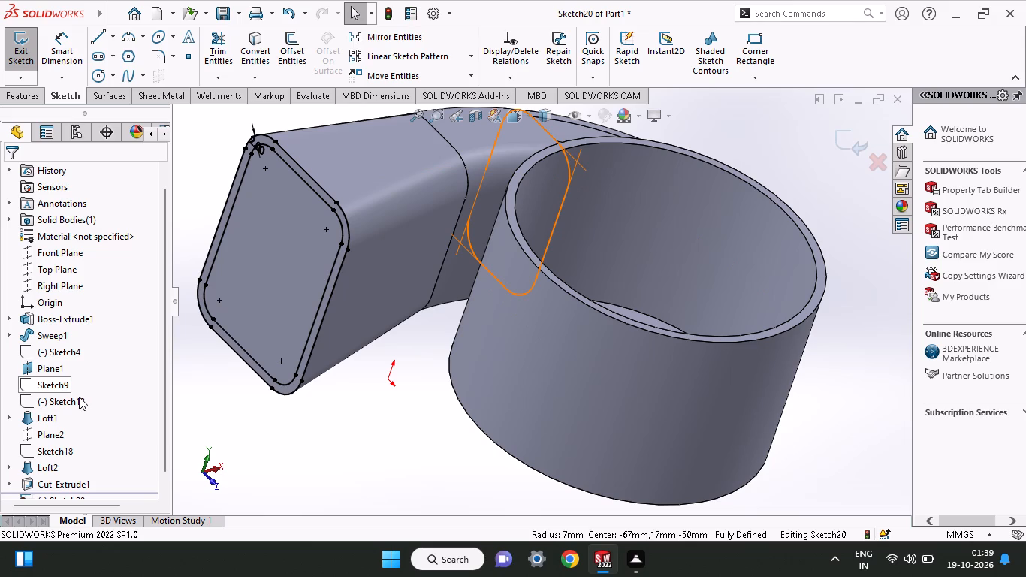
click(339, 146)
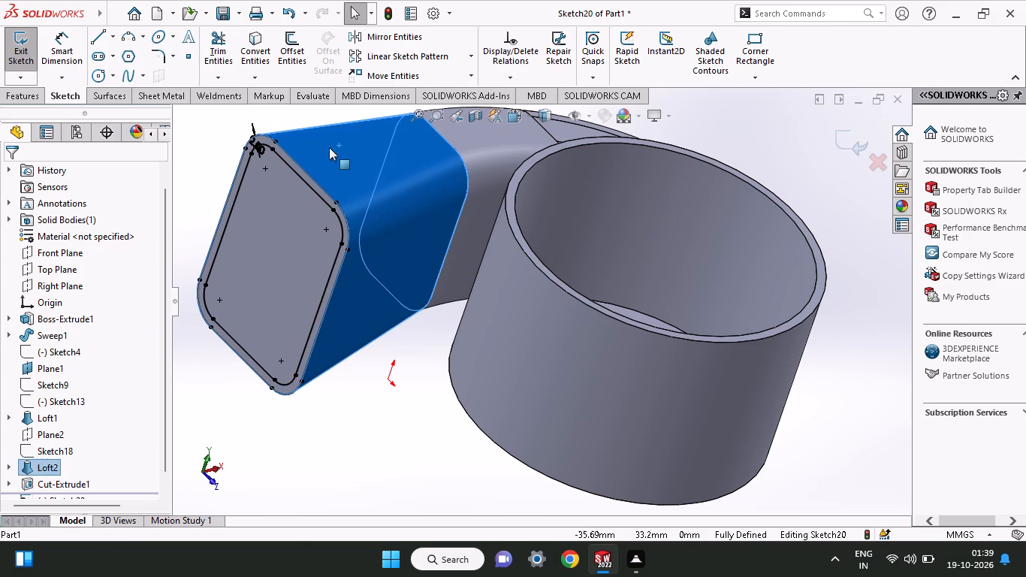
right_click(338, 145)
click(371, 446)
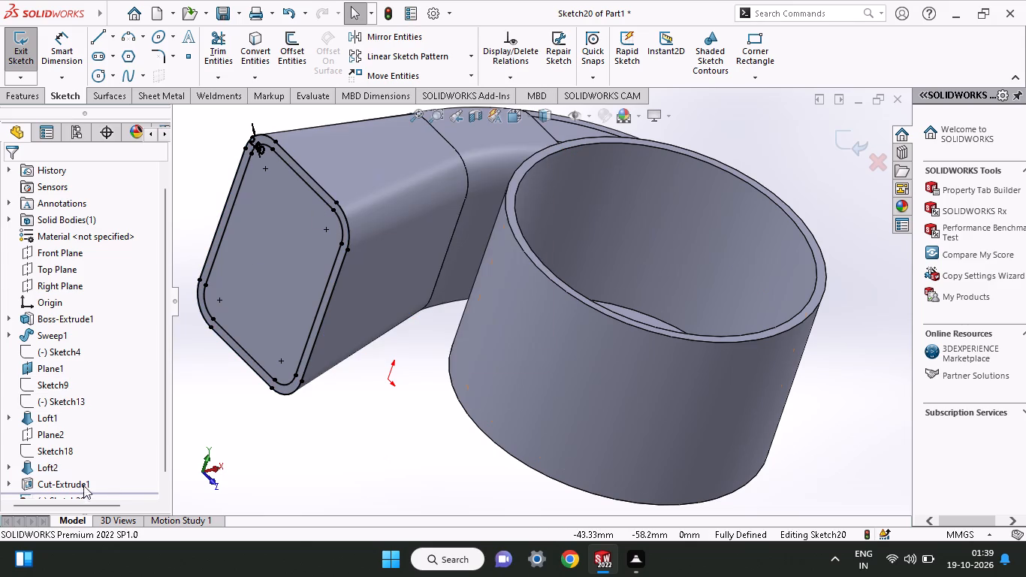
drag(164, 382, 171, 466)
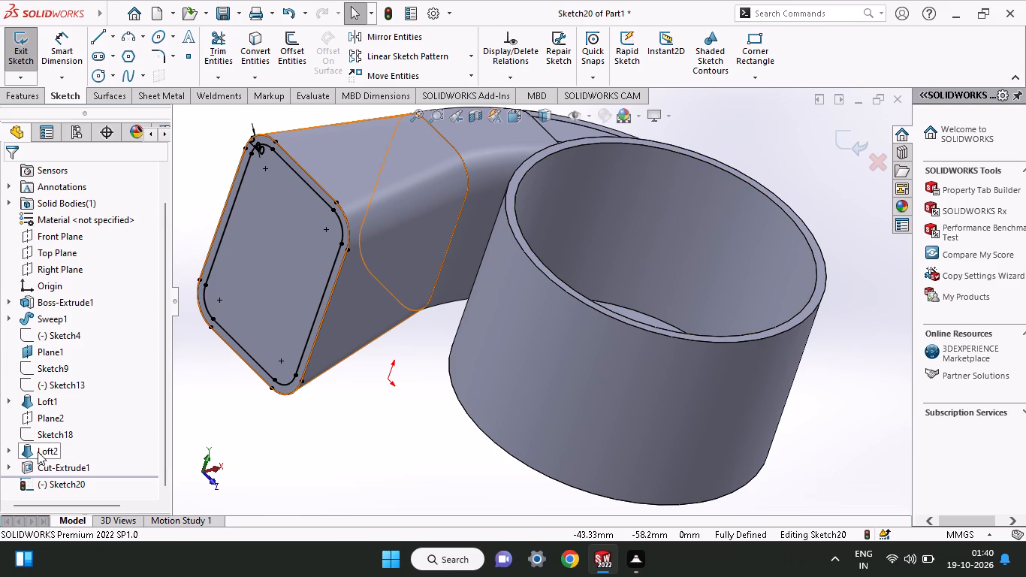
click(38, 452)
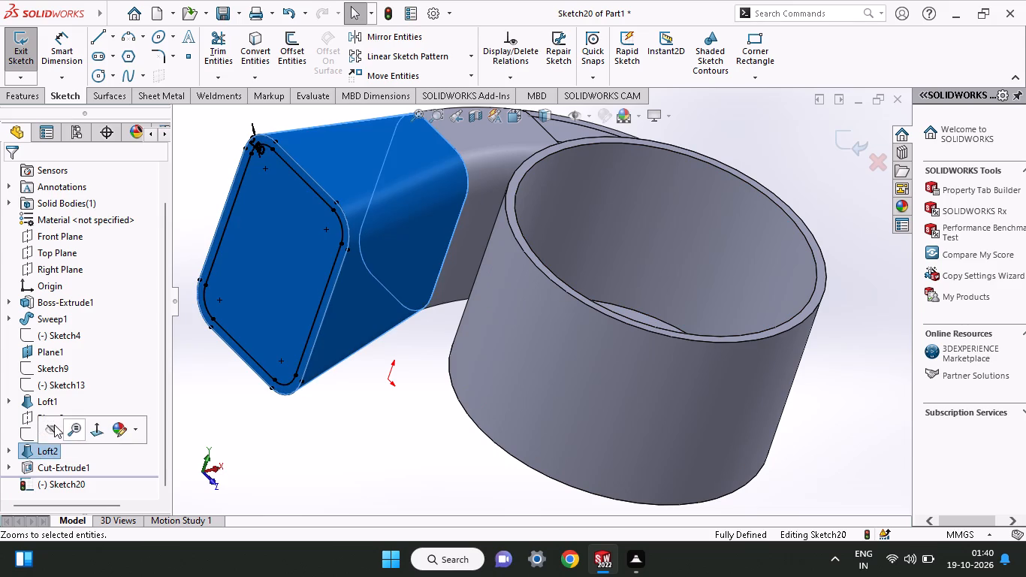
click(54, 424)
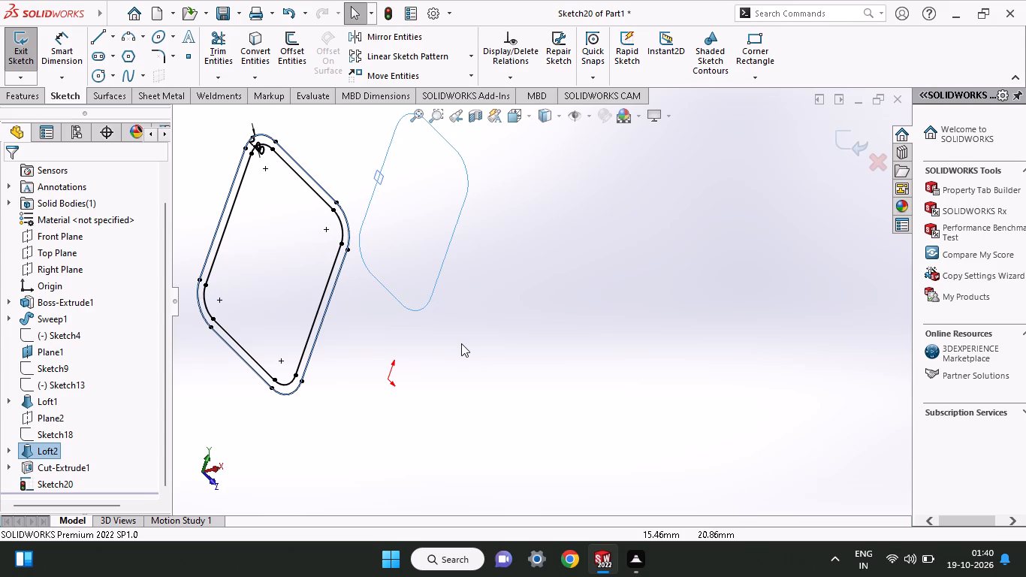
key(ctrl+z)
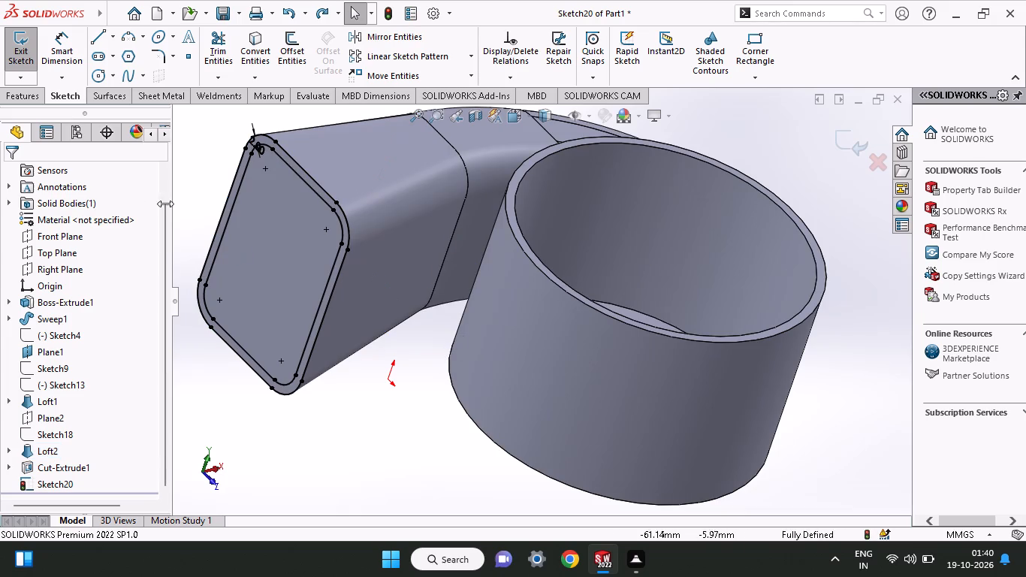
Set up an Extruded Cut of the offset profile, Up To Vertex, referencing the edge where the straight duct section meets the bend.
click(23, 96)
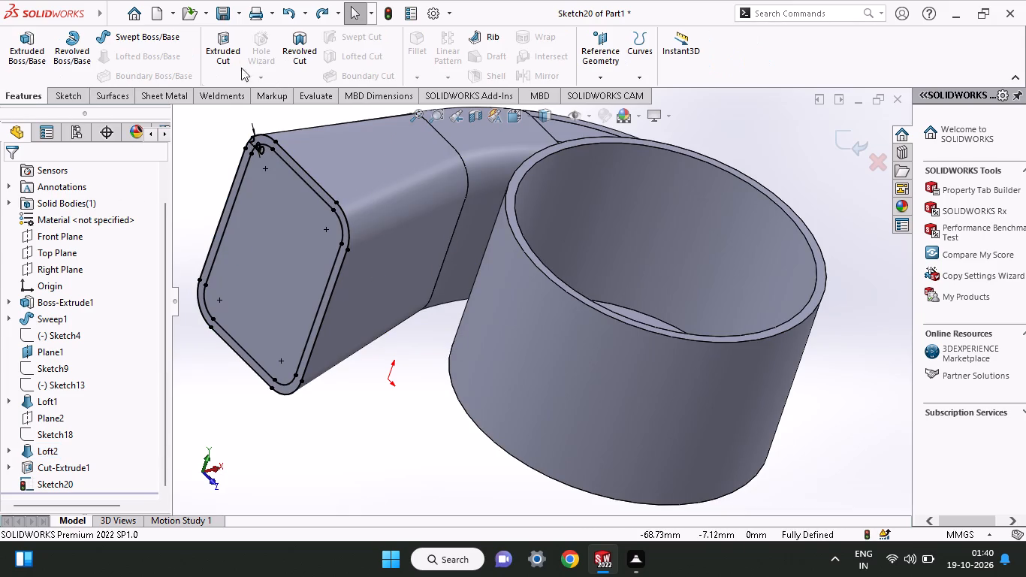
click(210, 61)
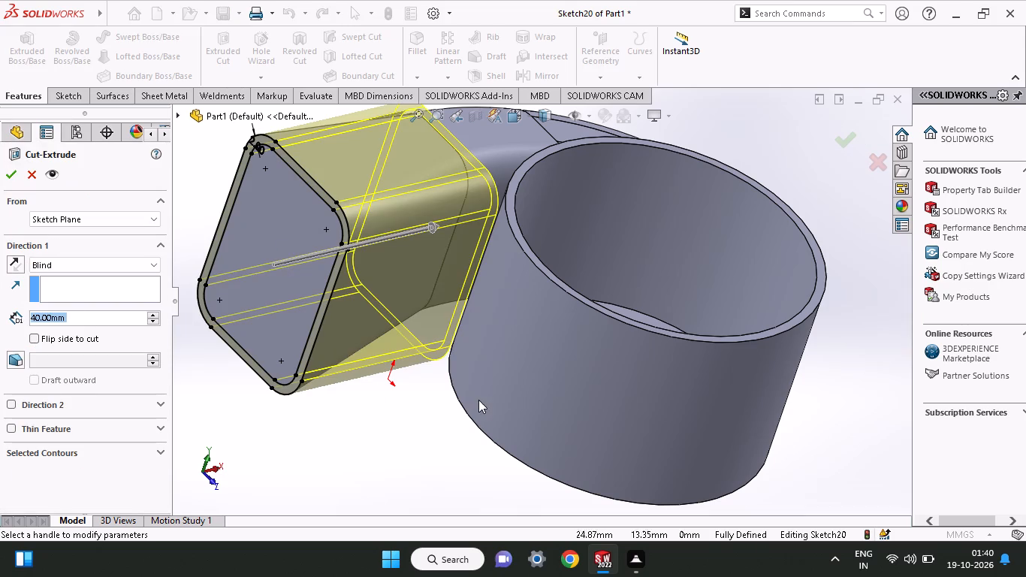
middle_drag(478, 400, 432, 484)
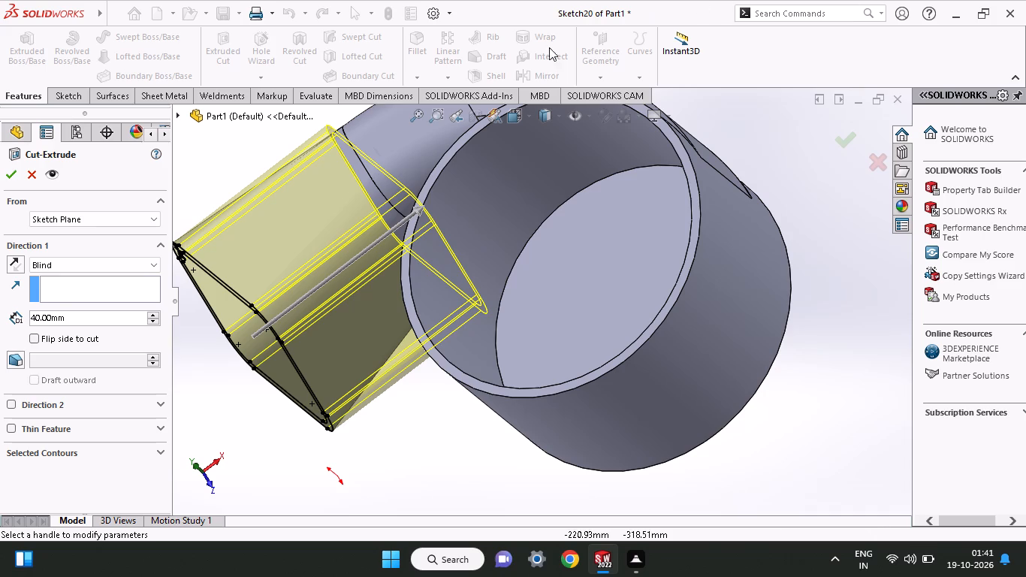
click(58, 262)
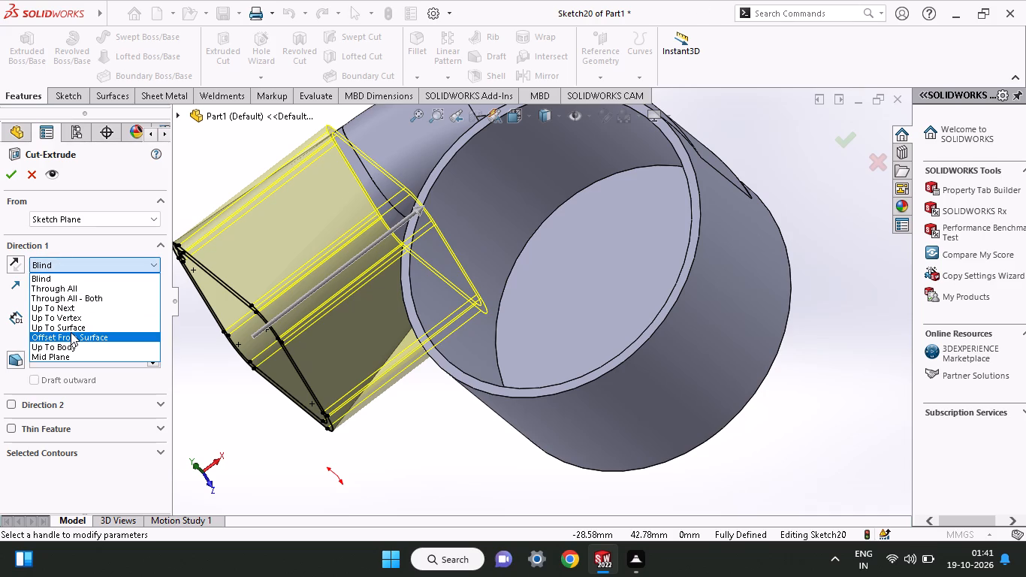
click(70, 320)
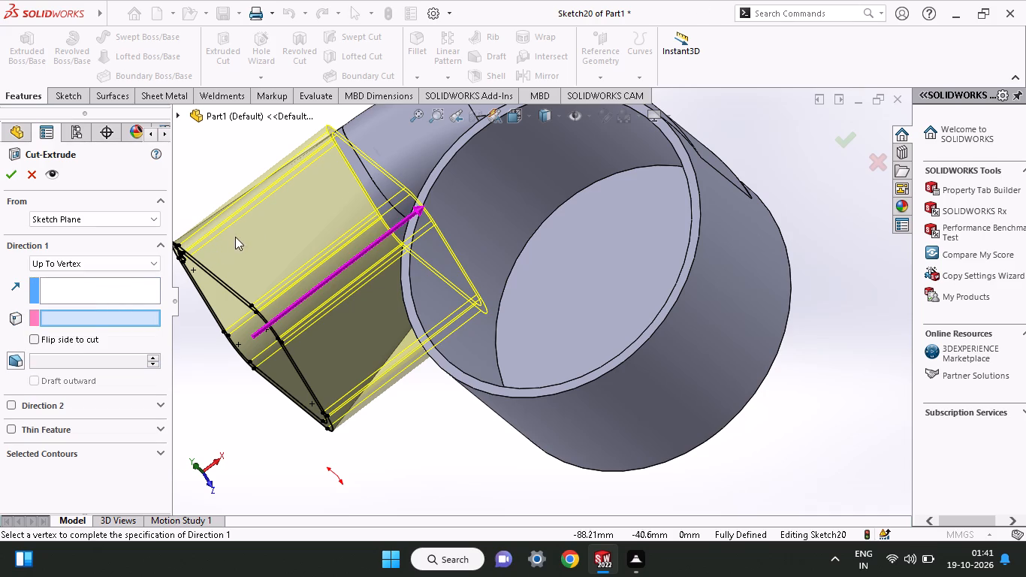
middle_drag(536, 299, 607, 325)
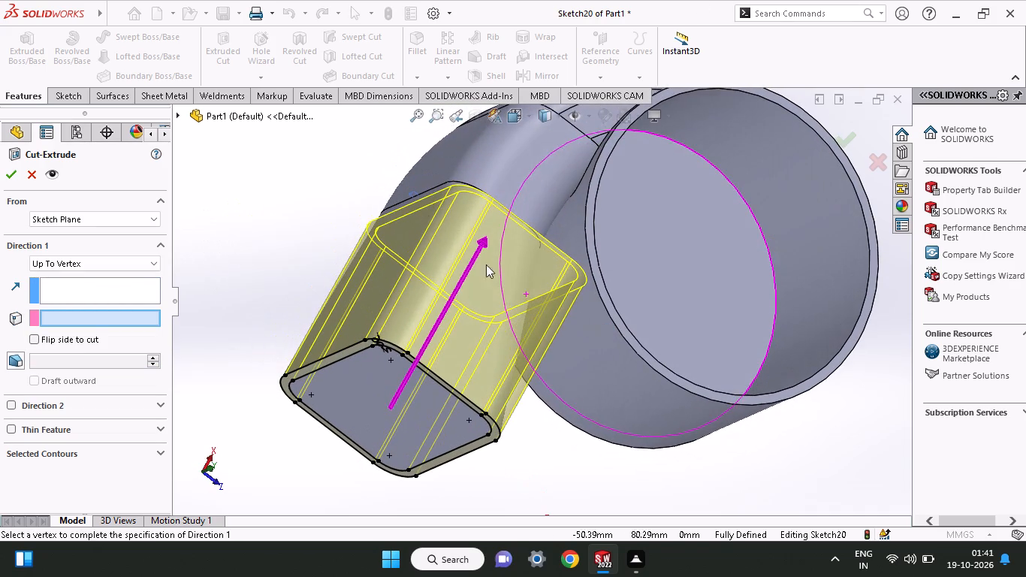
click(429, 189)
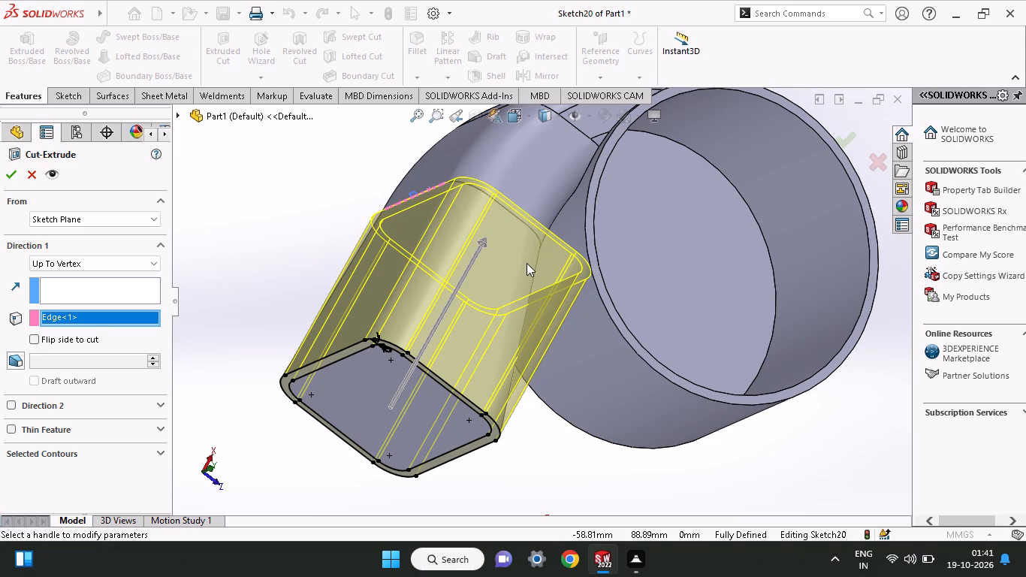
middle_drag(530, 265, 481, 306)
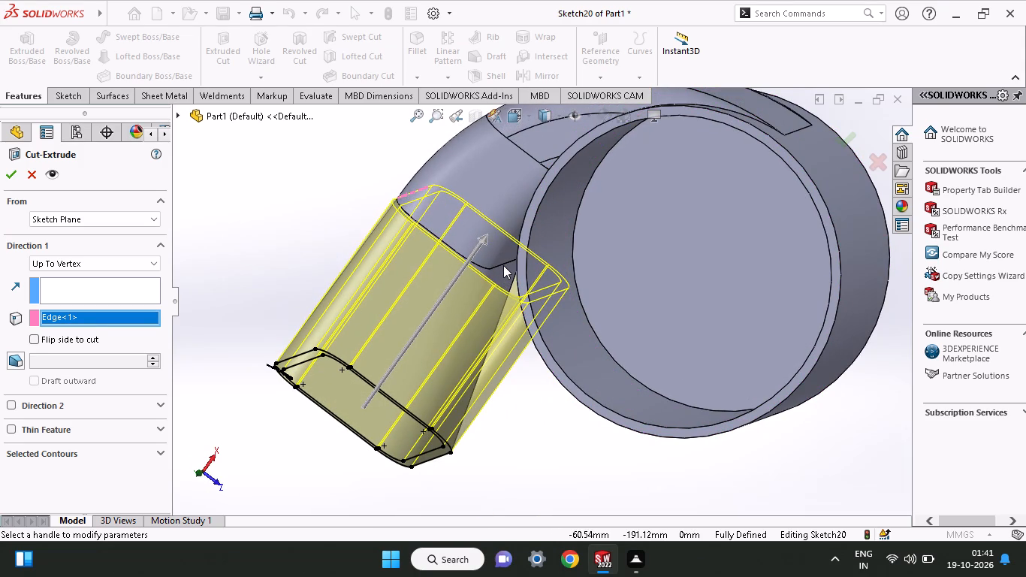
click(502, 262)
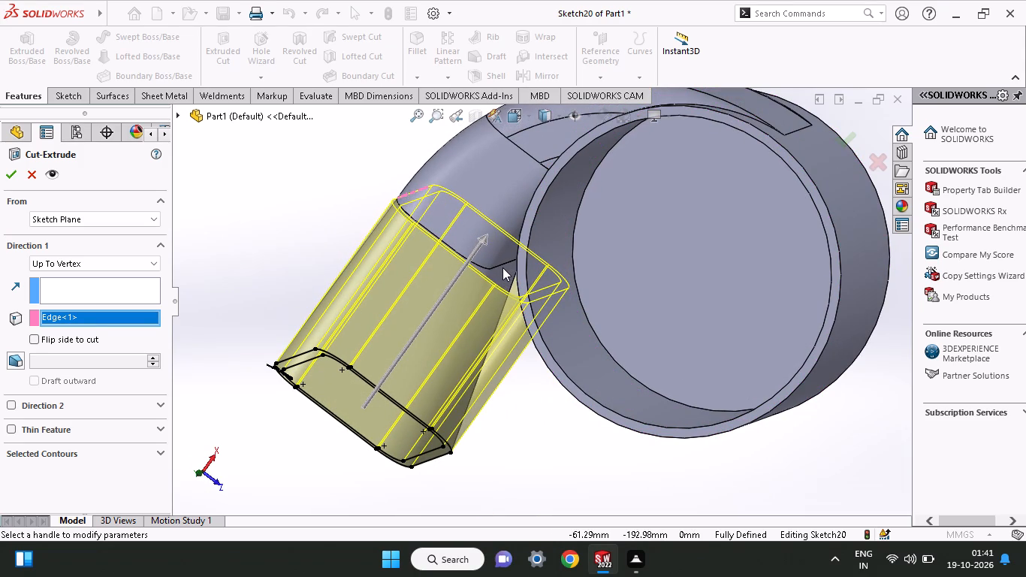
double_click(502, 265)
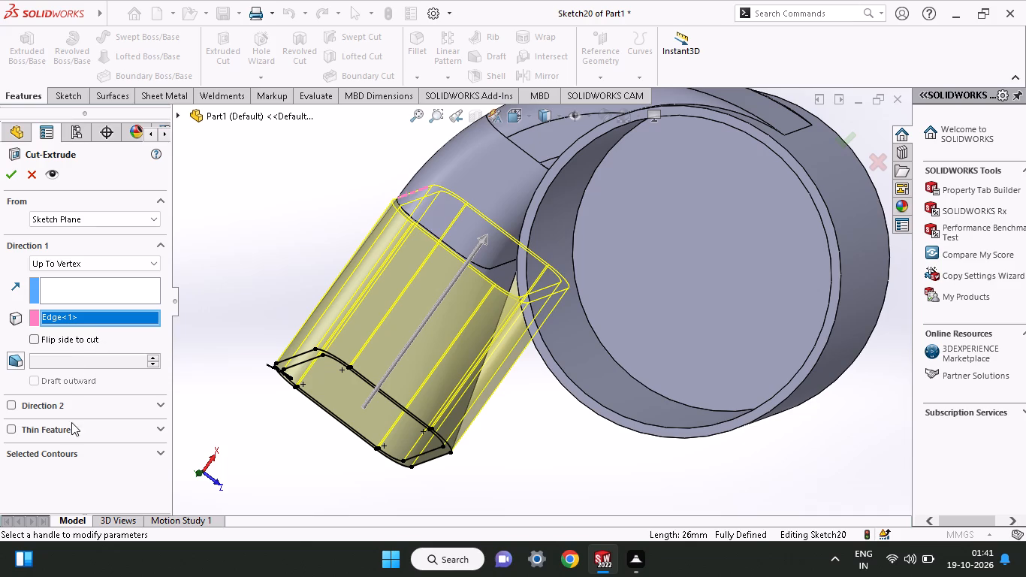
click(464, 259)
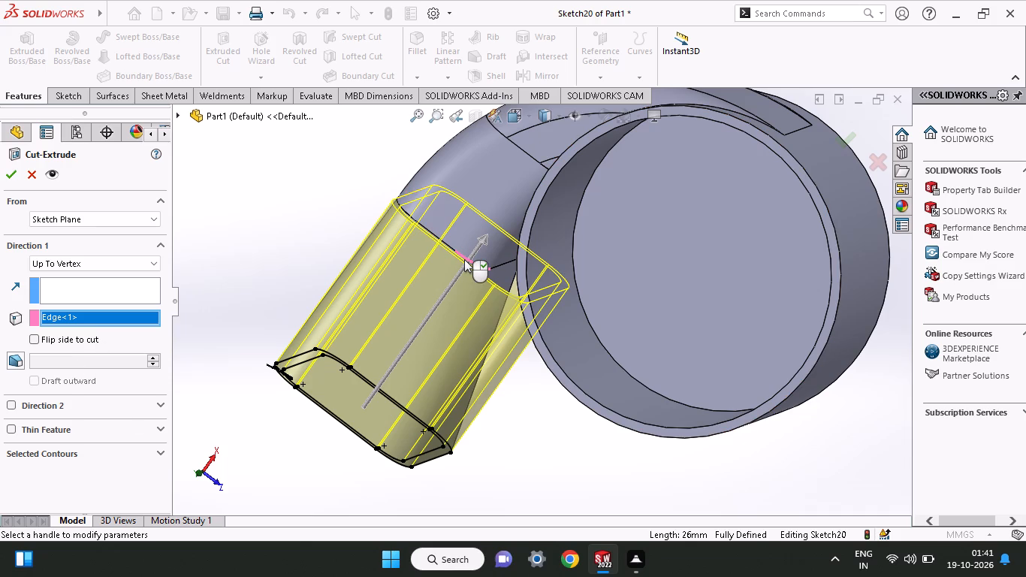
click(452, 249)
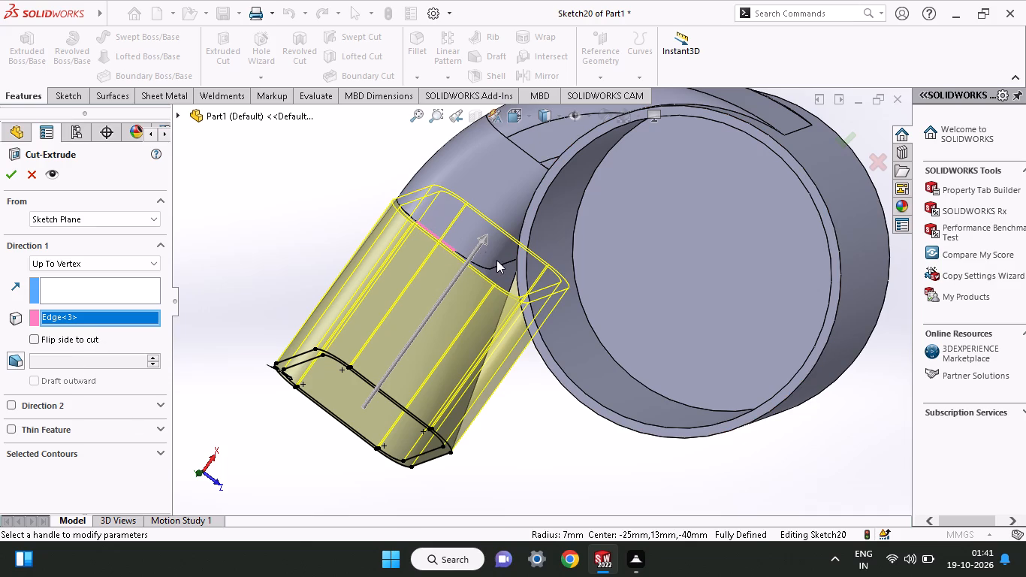
Try to cut the offset profile Up To Surface, using the outer face of the duct's curved bend as the end face.
click(91, 264)
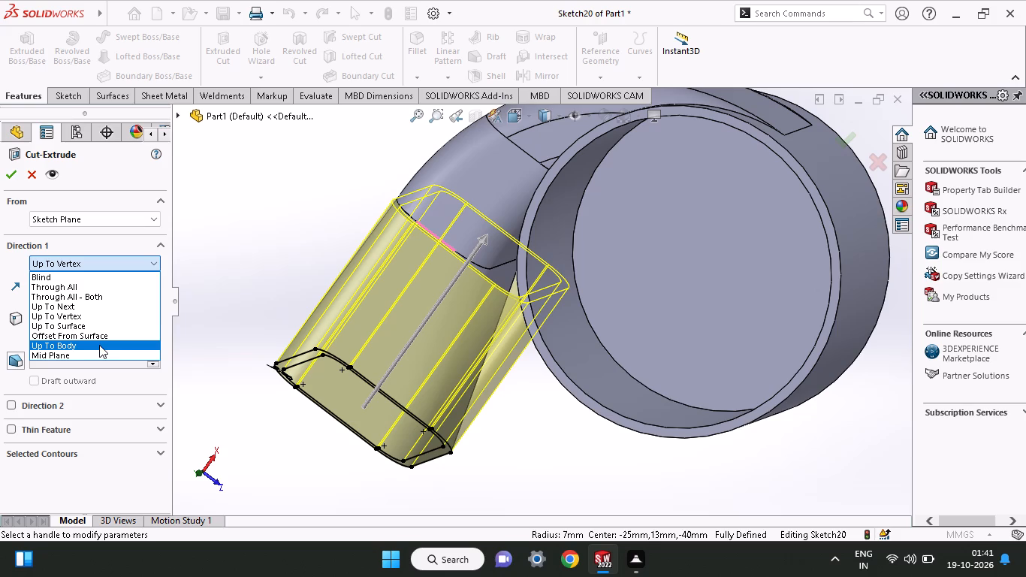
click(89, 328)
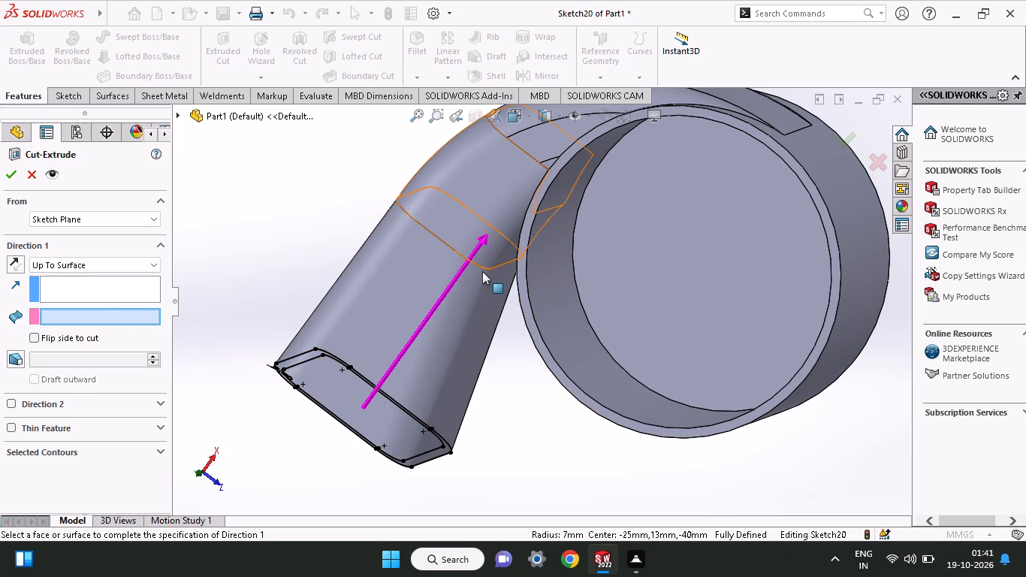
click(481, 267)
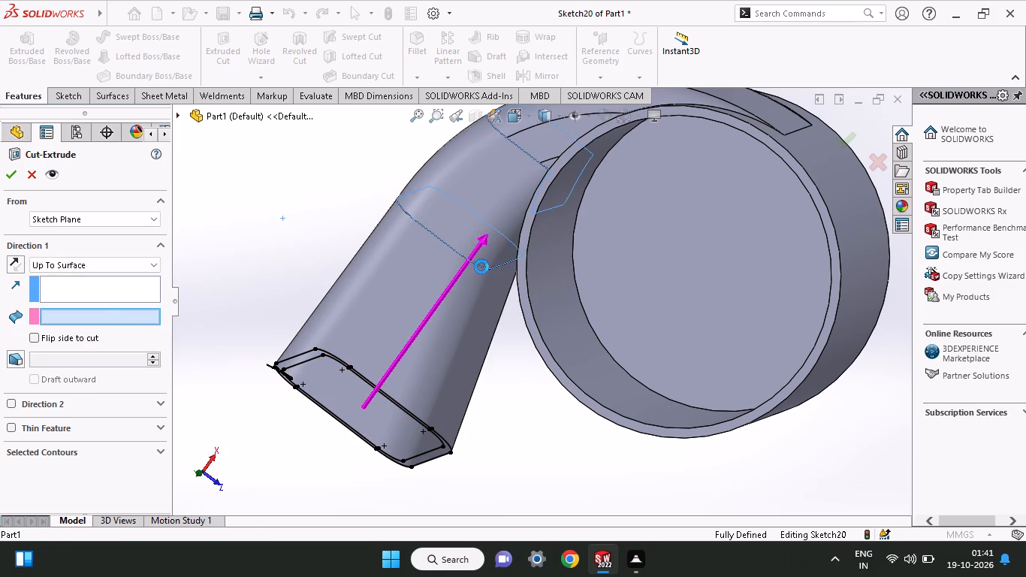
middle_drag(601, 418, 635, 334)
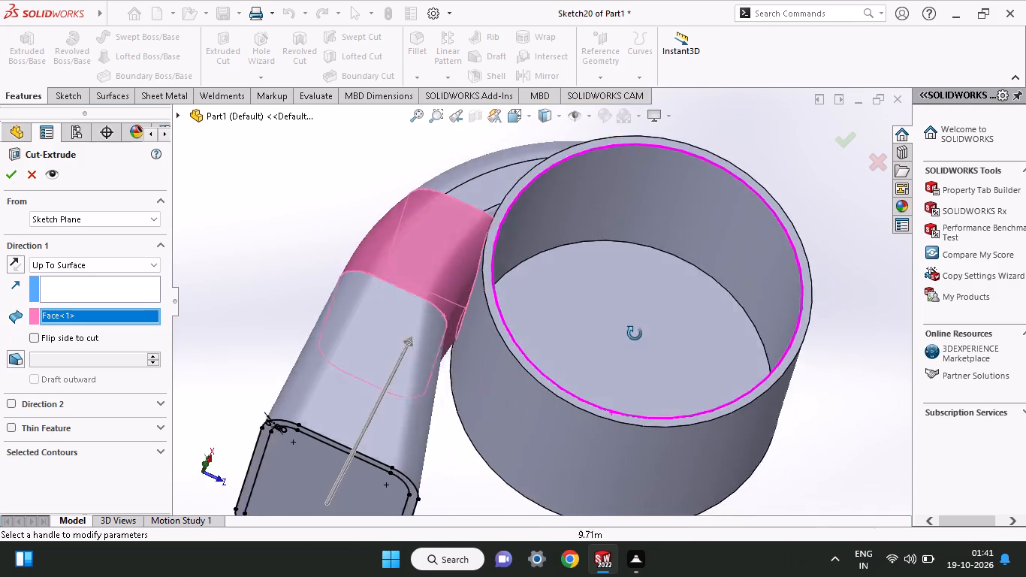
middle_drag(635, 334, 632, 257)
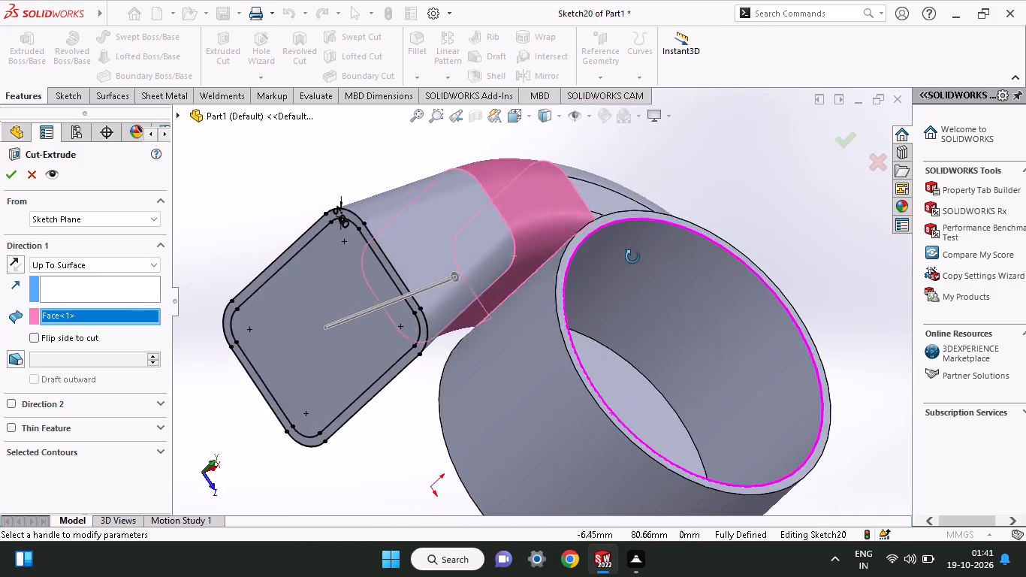
middle_drag(632, 257, 614, 280)
click(8, 171)
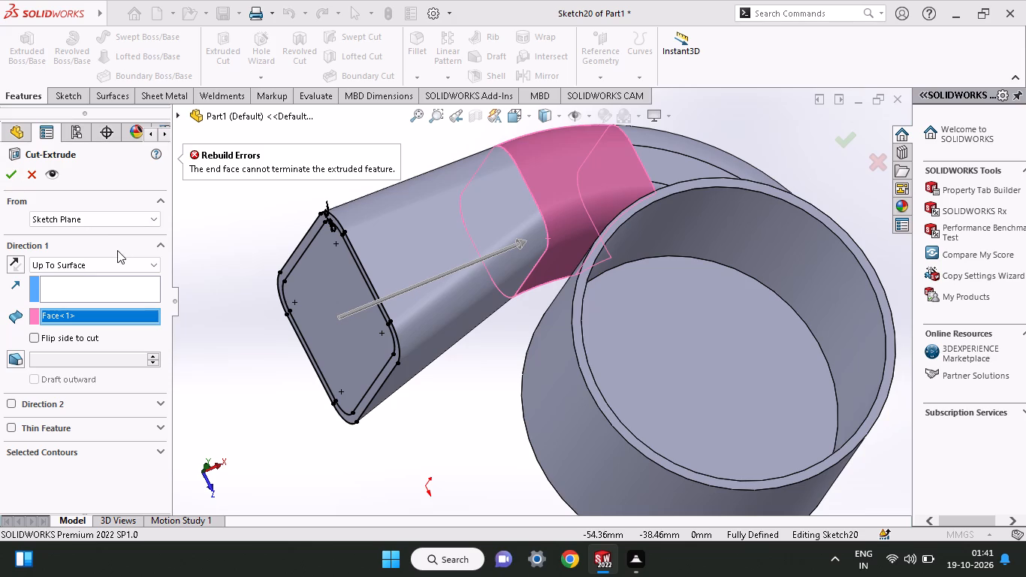
click(222, 386)
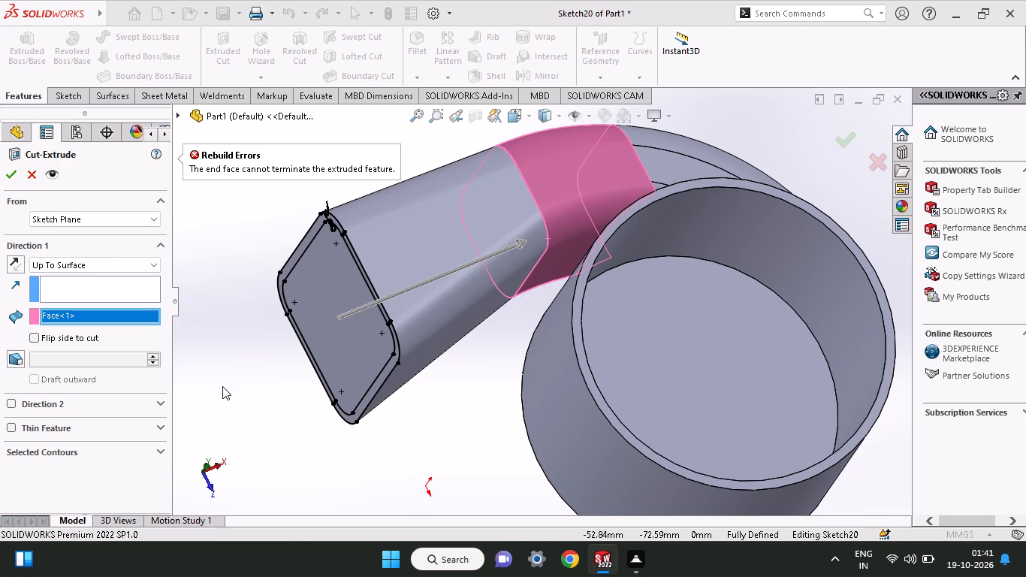
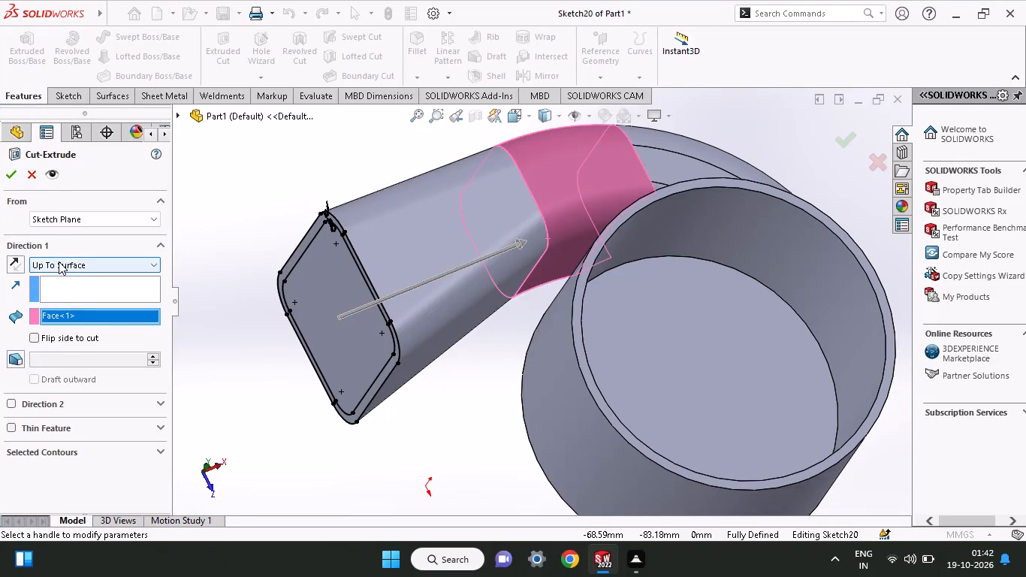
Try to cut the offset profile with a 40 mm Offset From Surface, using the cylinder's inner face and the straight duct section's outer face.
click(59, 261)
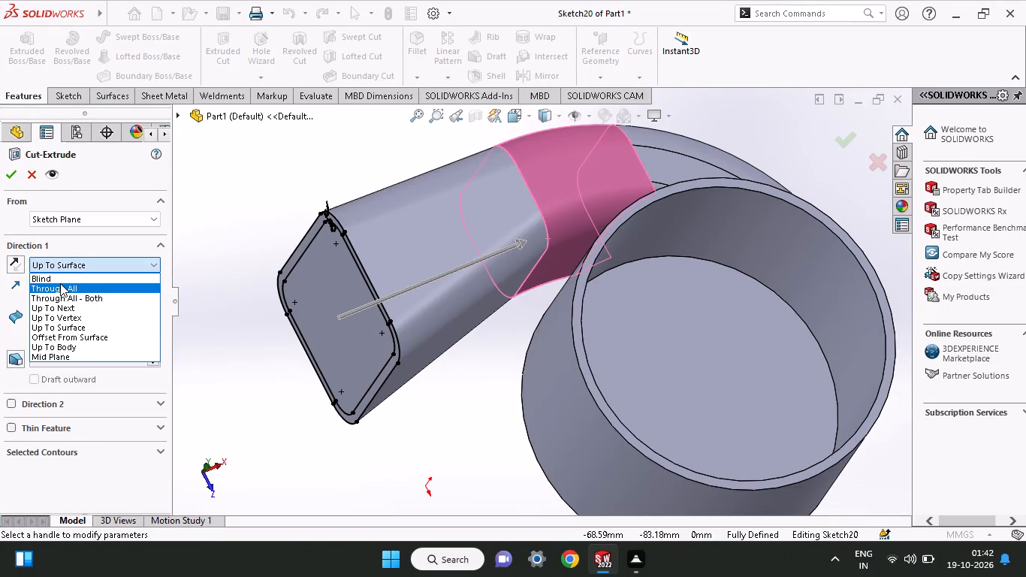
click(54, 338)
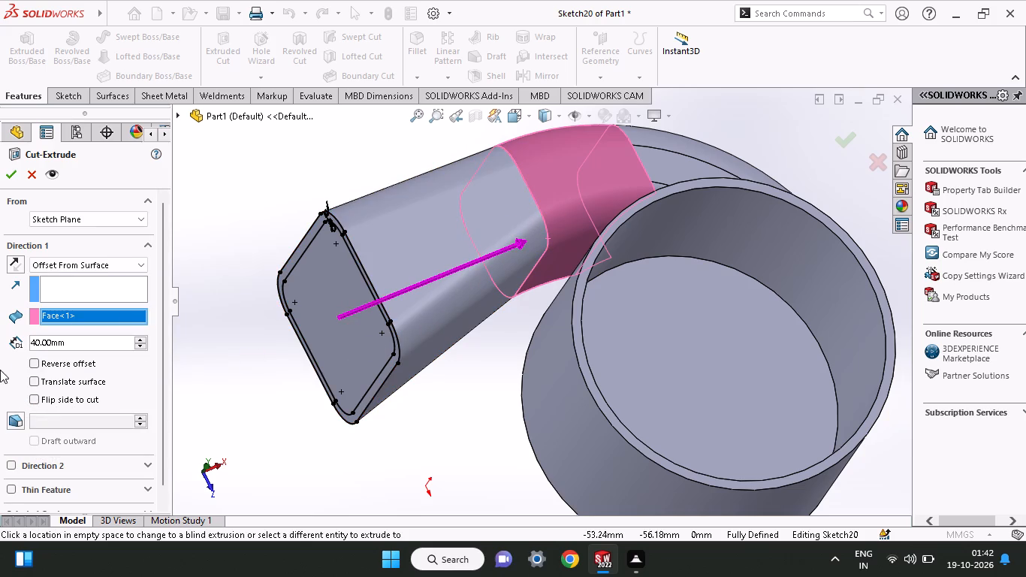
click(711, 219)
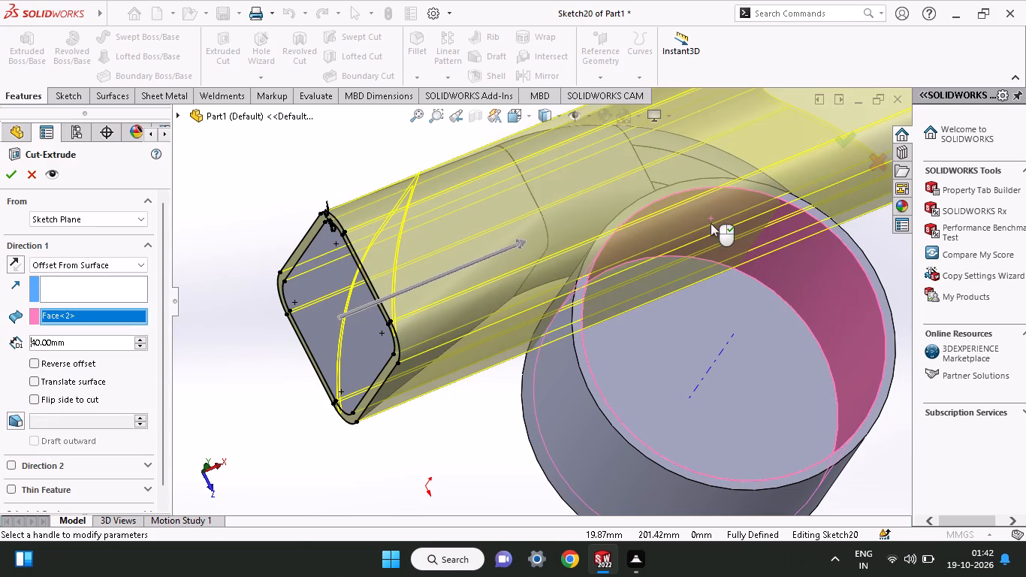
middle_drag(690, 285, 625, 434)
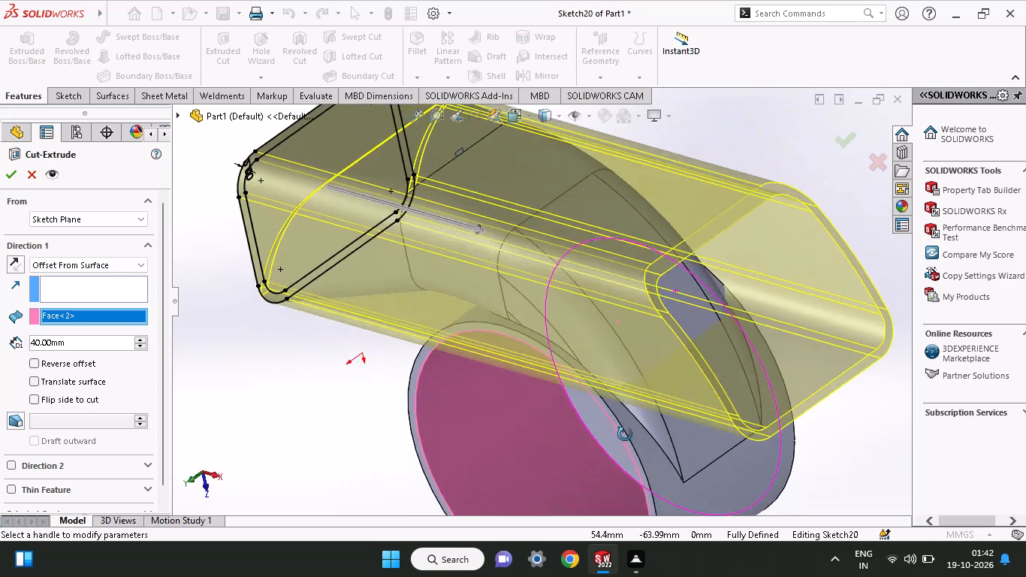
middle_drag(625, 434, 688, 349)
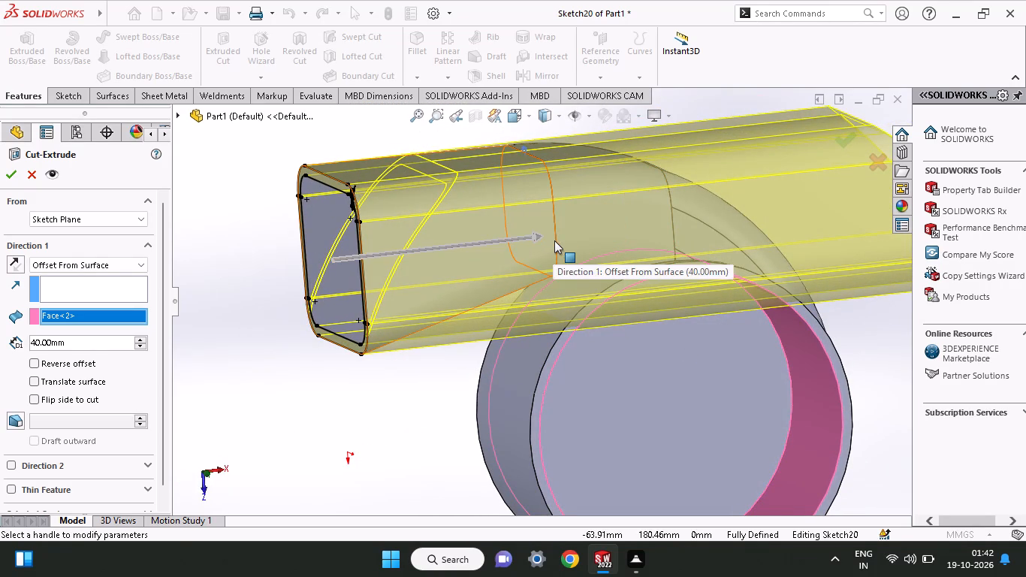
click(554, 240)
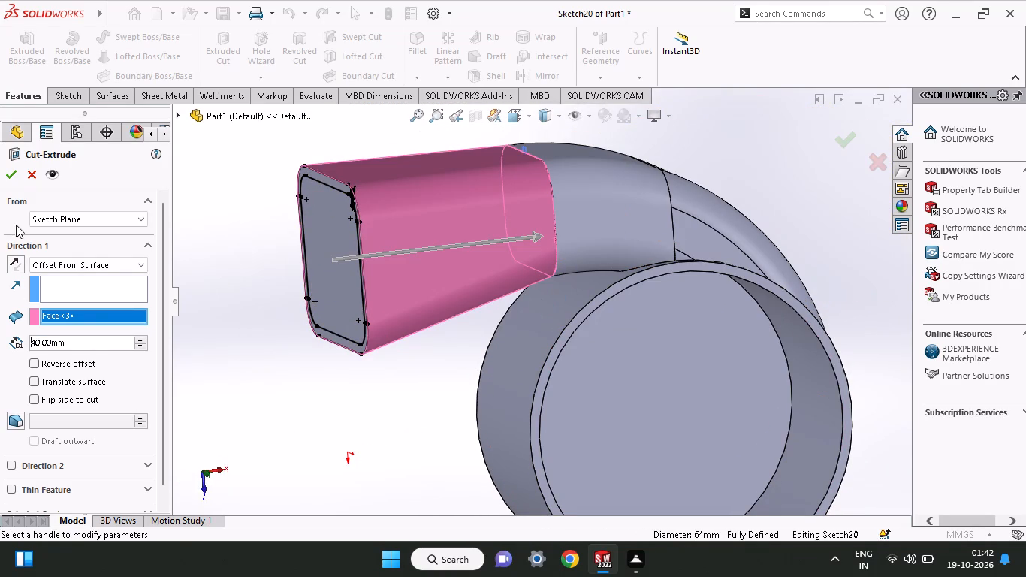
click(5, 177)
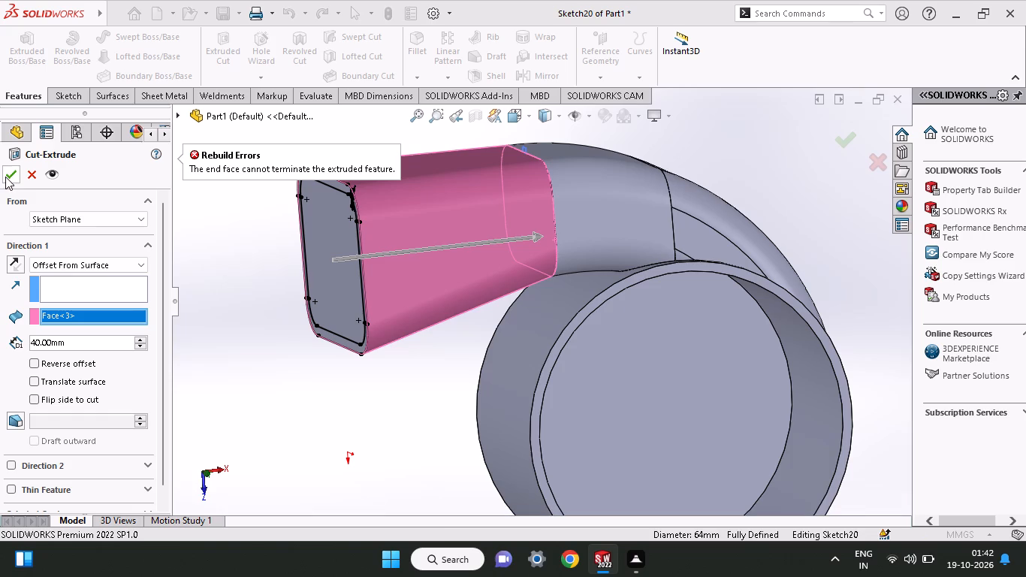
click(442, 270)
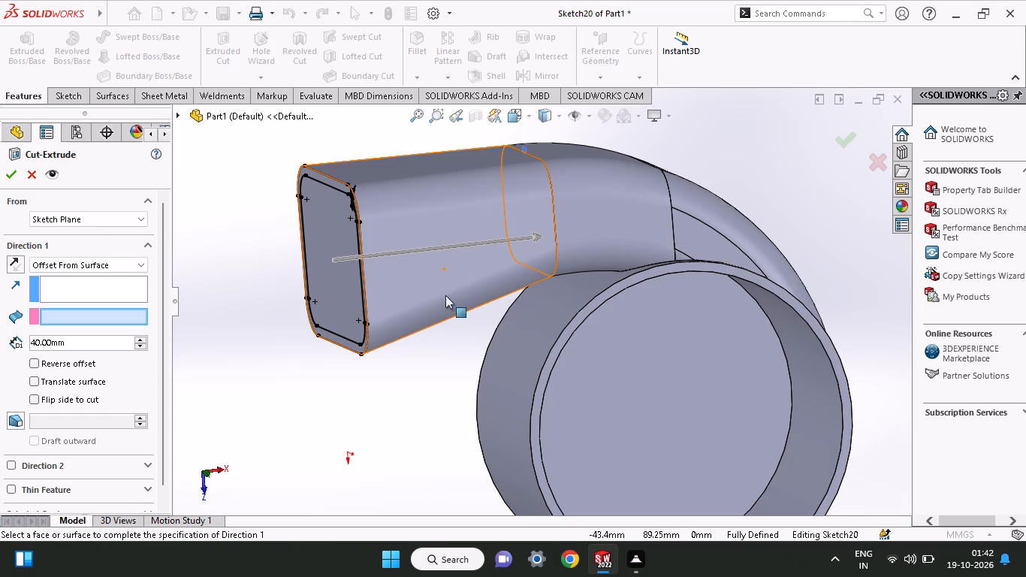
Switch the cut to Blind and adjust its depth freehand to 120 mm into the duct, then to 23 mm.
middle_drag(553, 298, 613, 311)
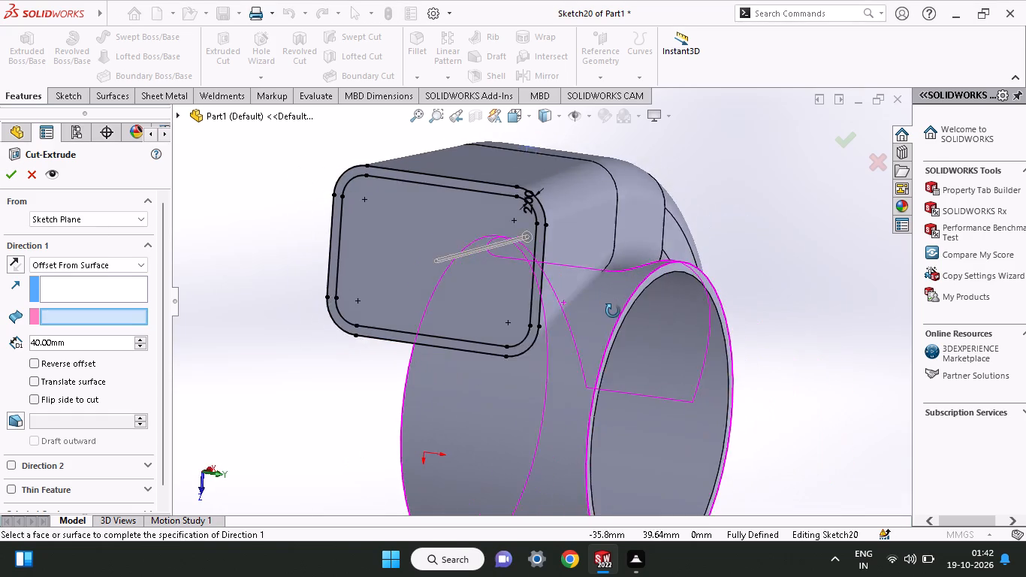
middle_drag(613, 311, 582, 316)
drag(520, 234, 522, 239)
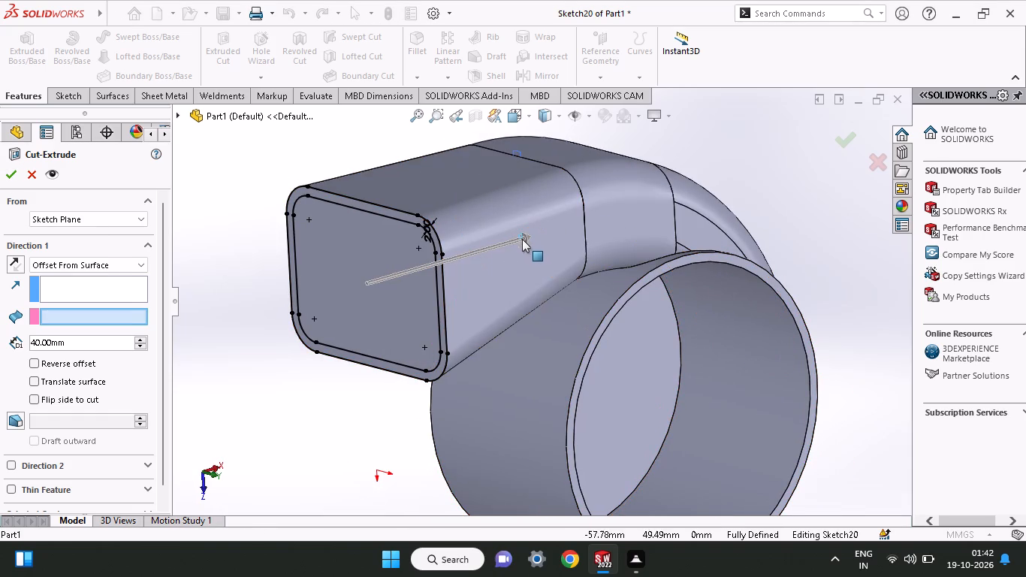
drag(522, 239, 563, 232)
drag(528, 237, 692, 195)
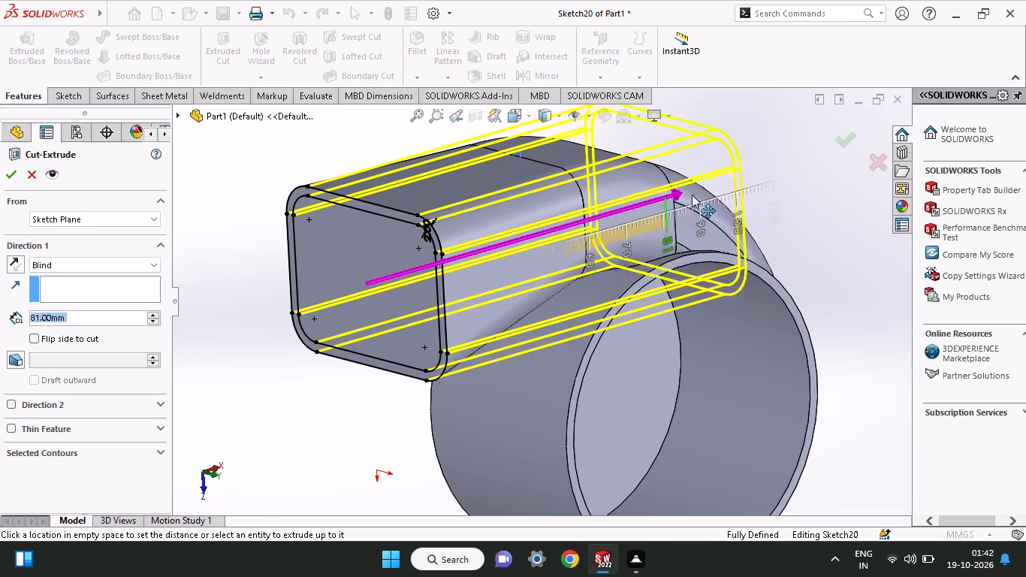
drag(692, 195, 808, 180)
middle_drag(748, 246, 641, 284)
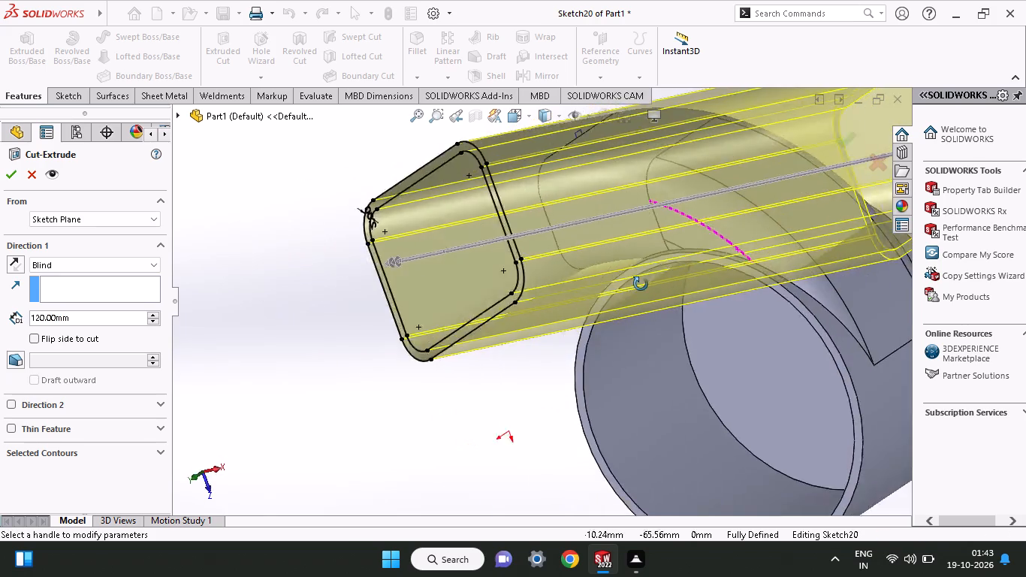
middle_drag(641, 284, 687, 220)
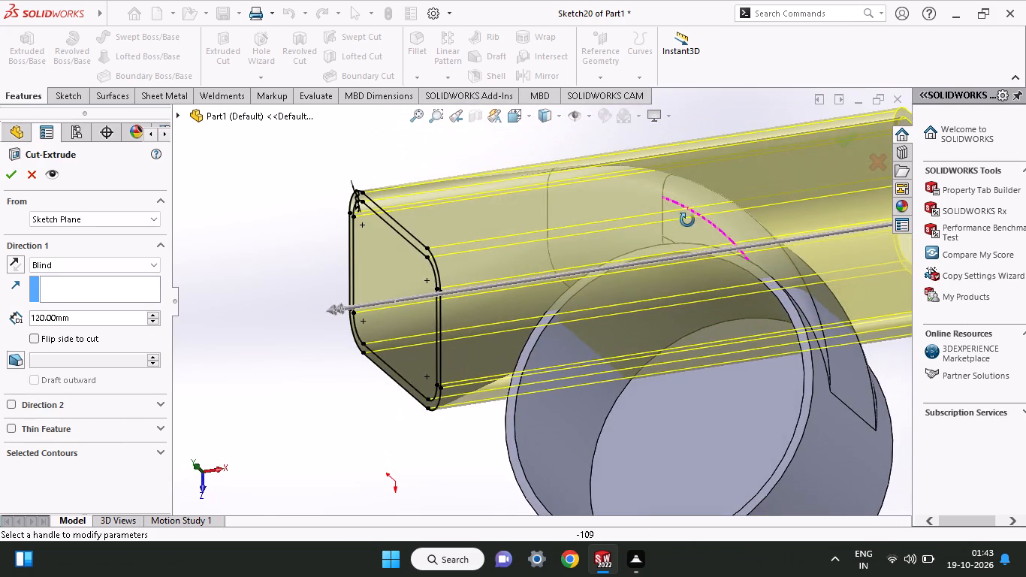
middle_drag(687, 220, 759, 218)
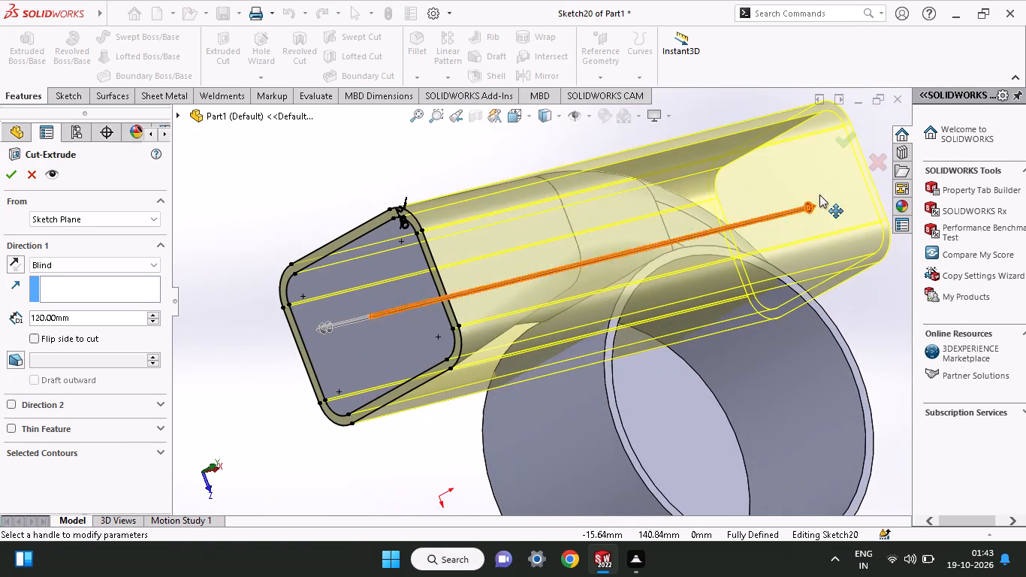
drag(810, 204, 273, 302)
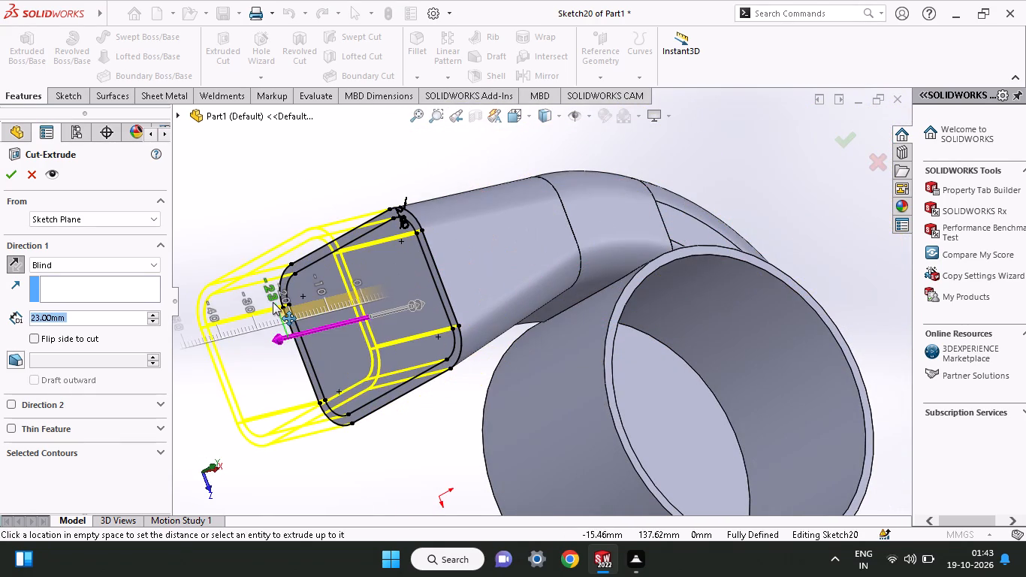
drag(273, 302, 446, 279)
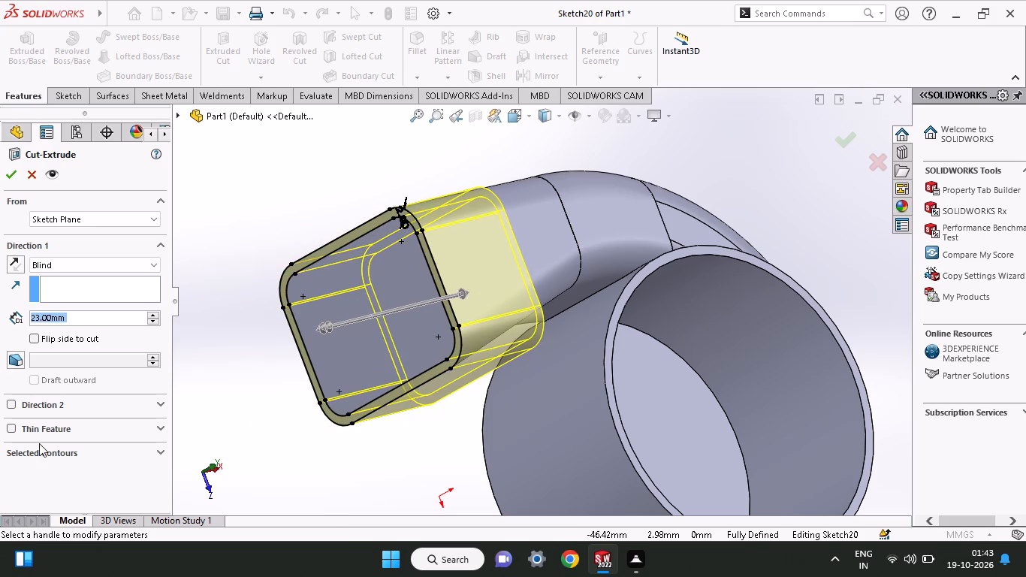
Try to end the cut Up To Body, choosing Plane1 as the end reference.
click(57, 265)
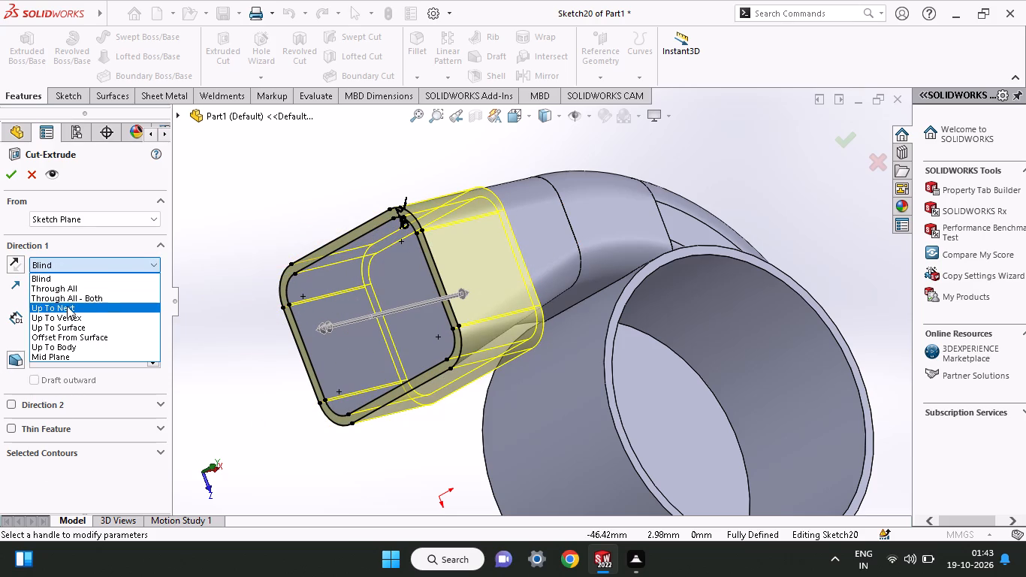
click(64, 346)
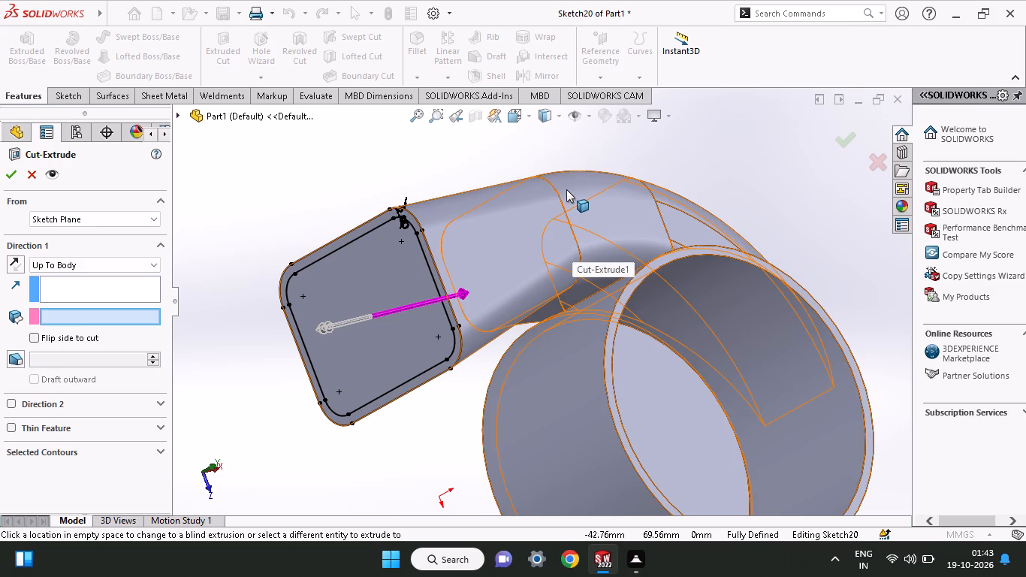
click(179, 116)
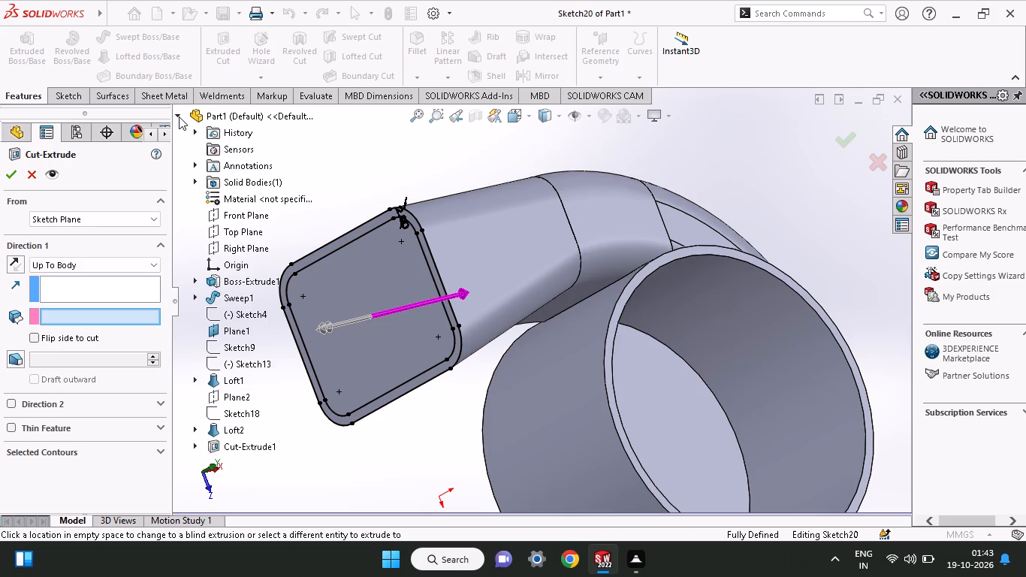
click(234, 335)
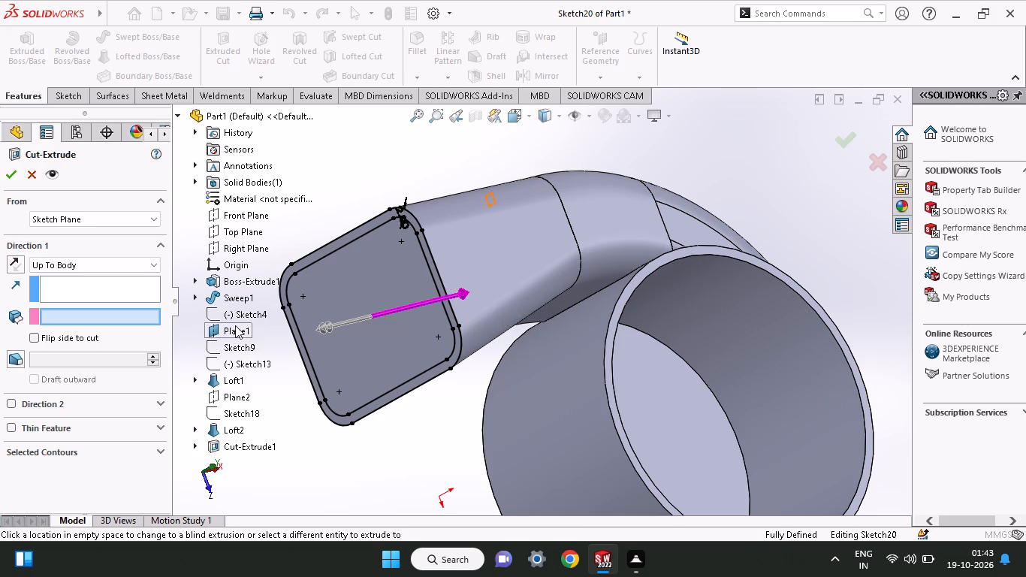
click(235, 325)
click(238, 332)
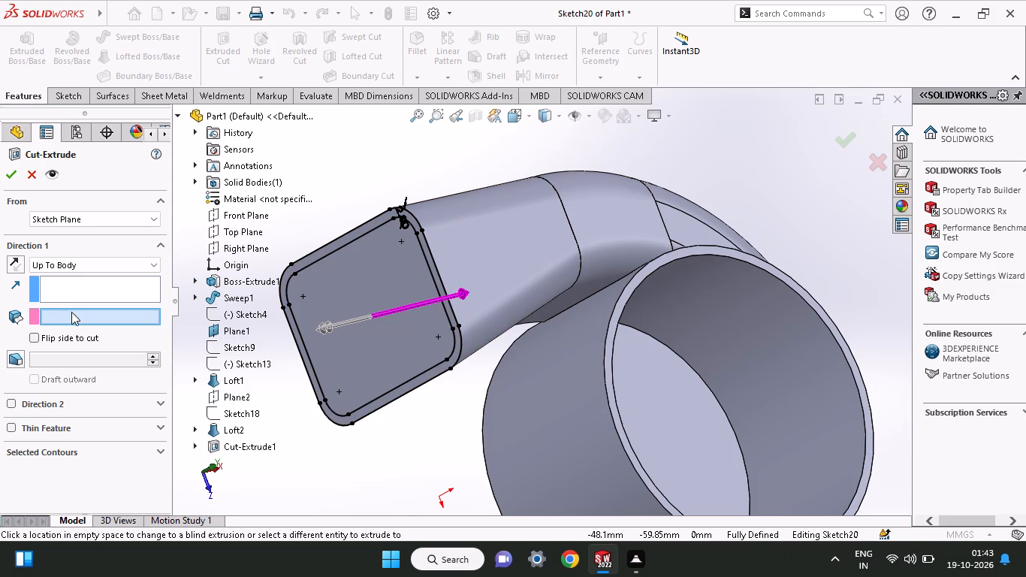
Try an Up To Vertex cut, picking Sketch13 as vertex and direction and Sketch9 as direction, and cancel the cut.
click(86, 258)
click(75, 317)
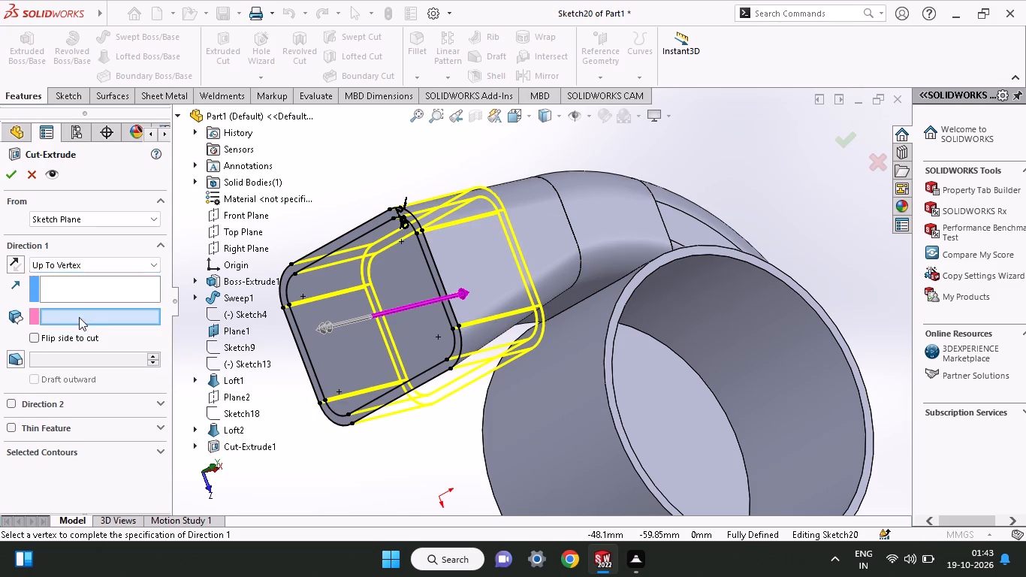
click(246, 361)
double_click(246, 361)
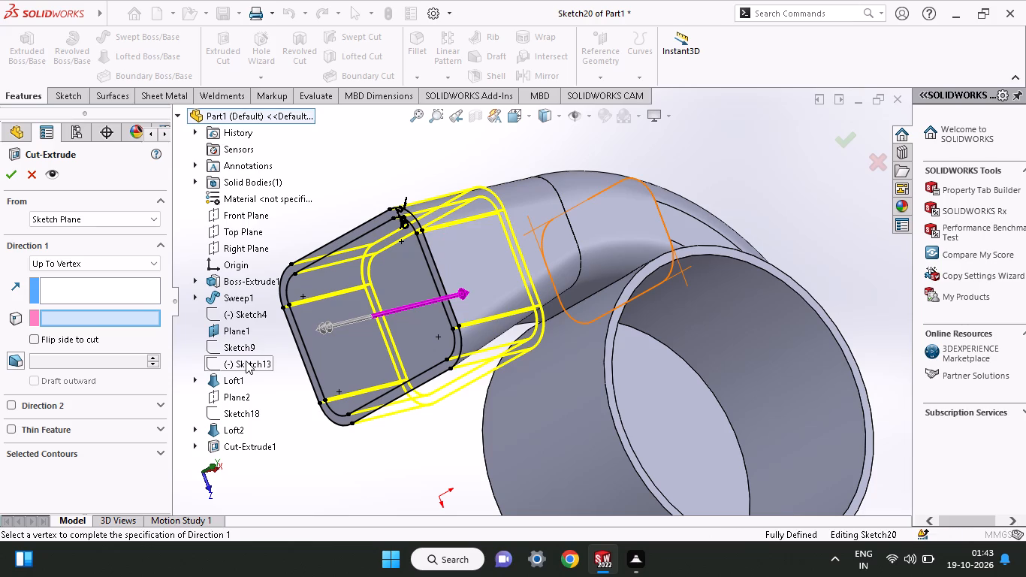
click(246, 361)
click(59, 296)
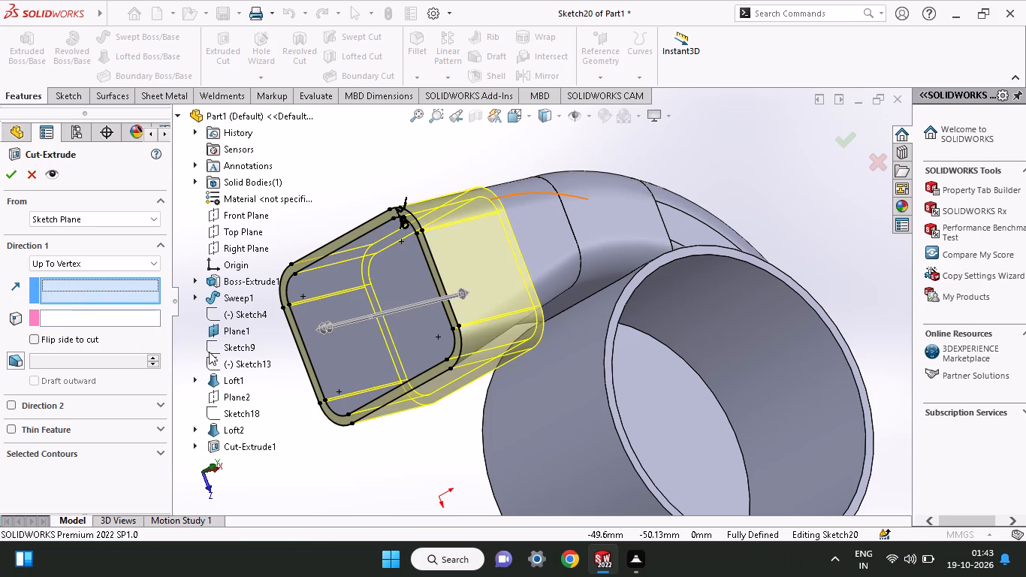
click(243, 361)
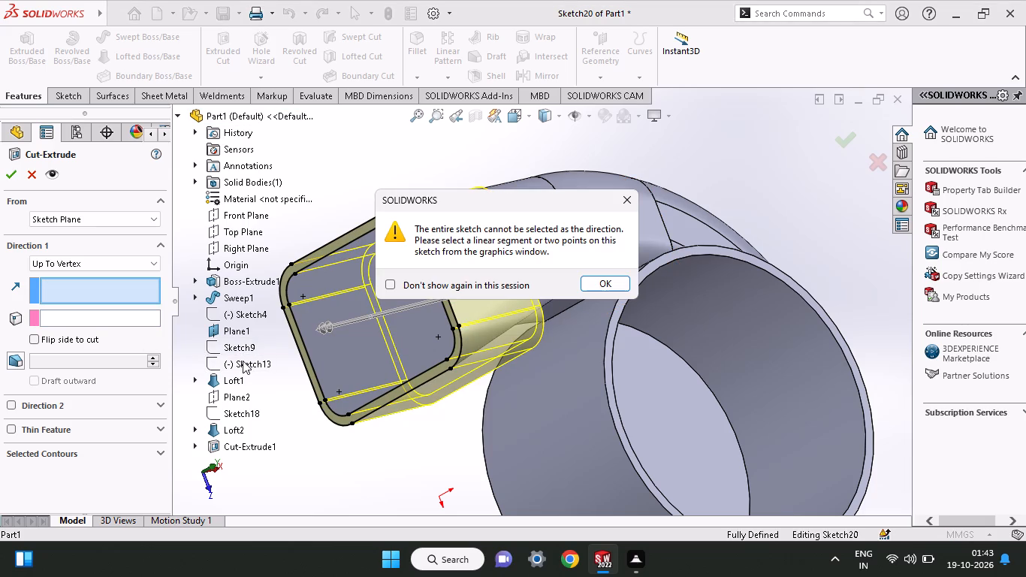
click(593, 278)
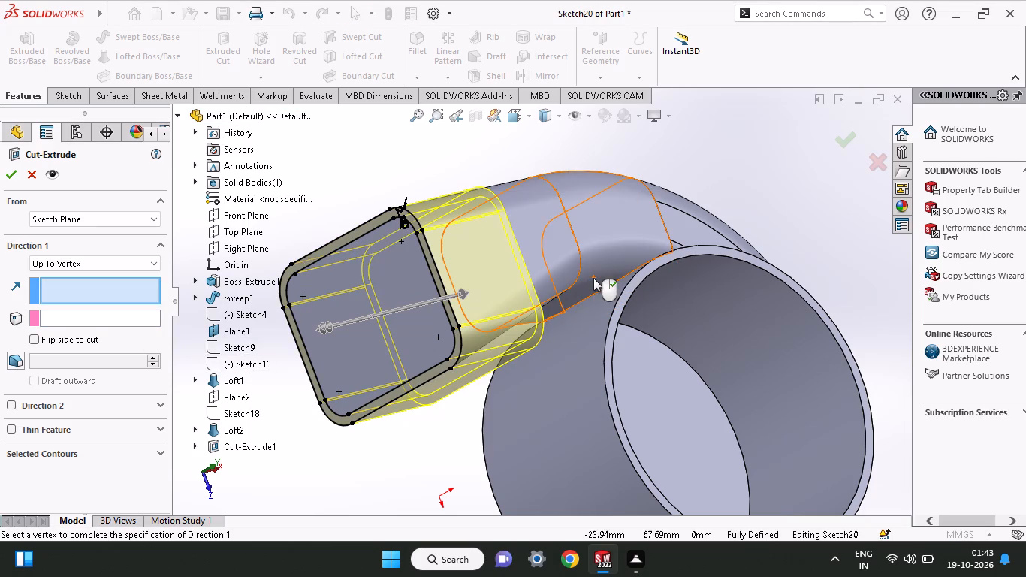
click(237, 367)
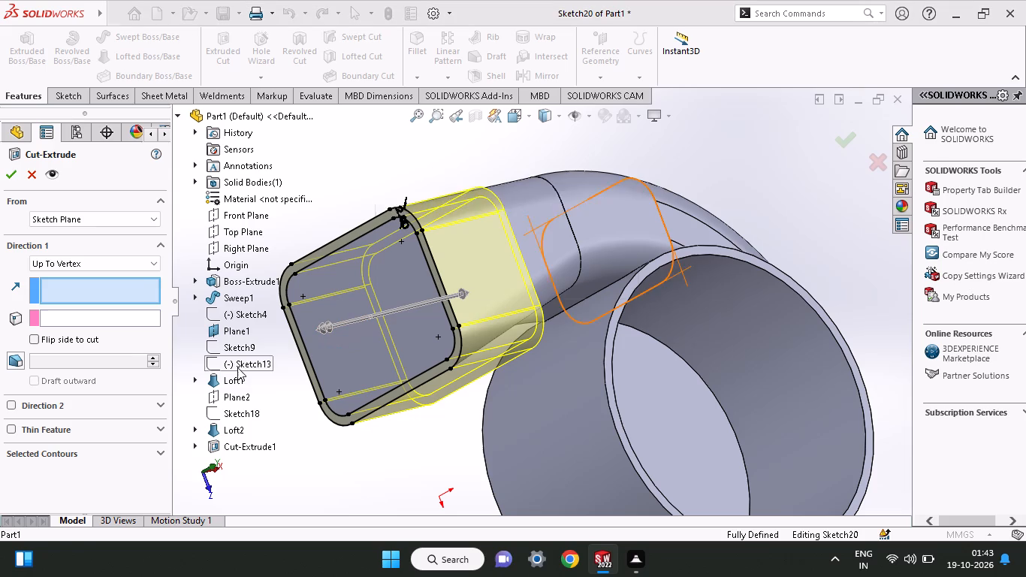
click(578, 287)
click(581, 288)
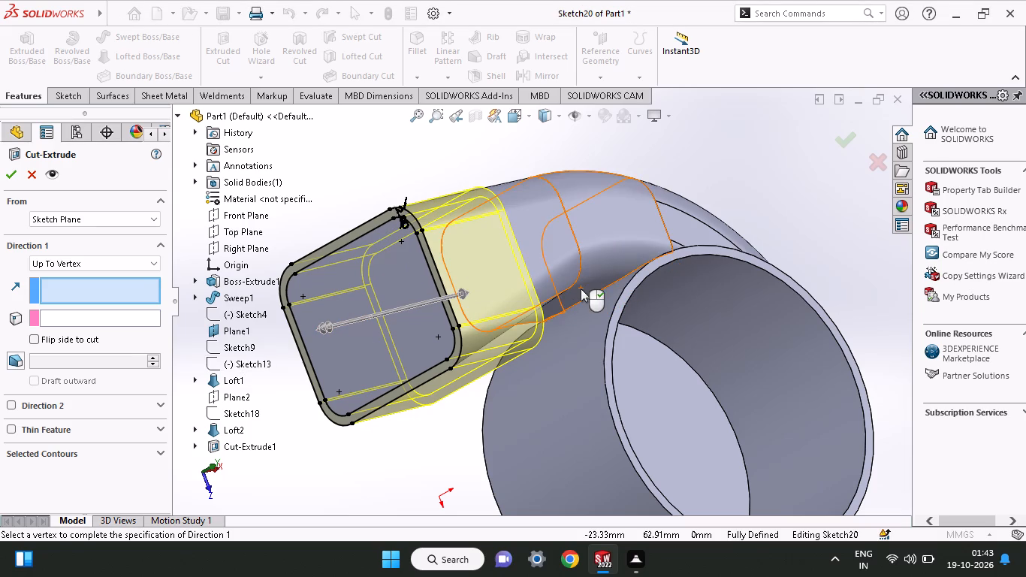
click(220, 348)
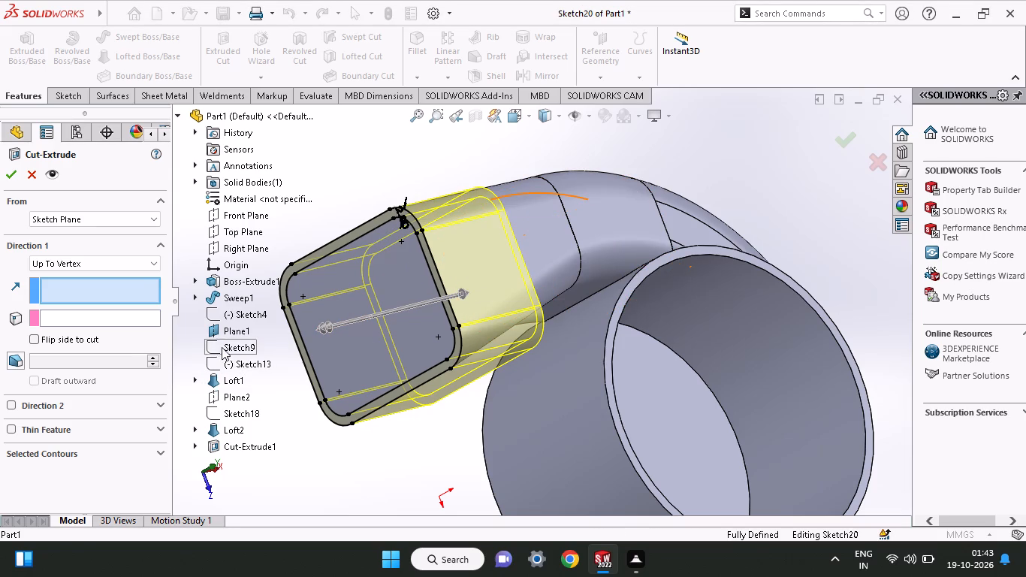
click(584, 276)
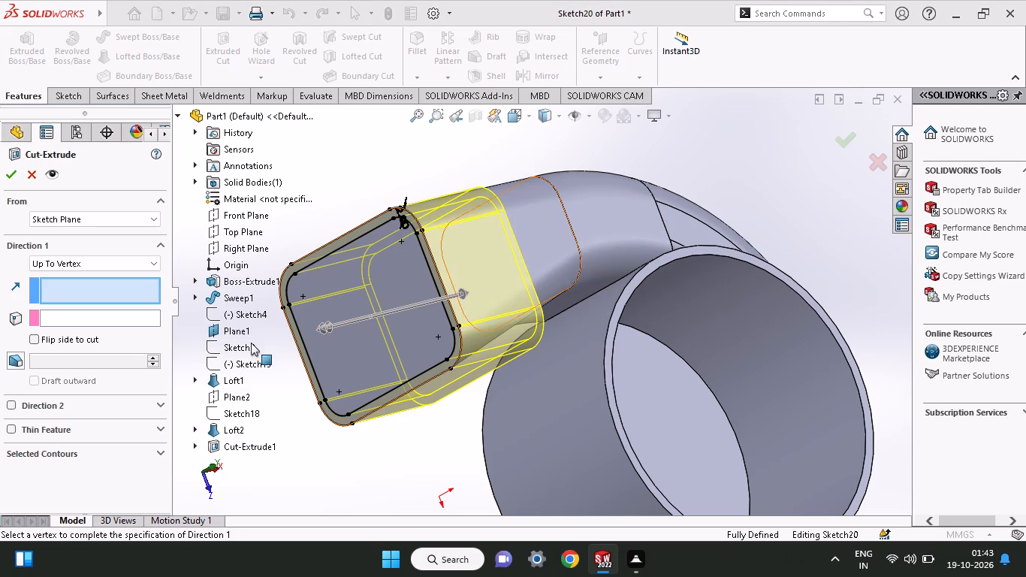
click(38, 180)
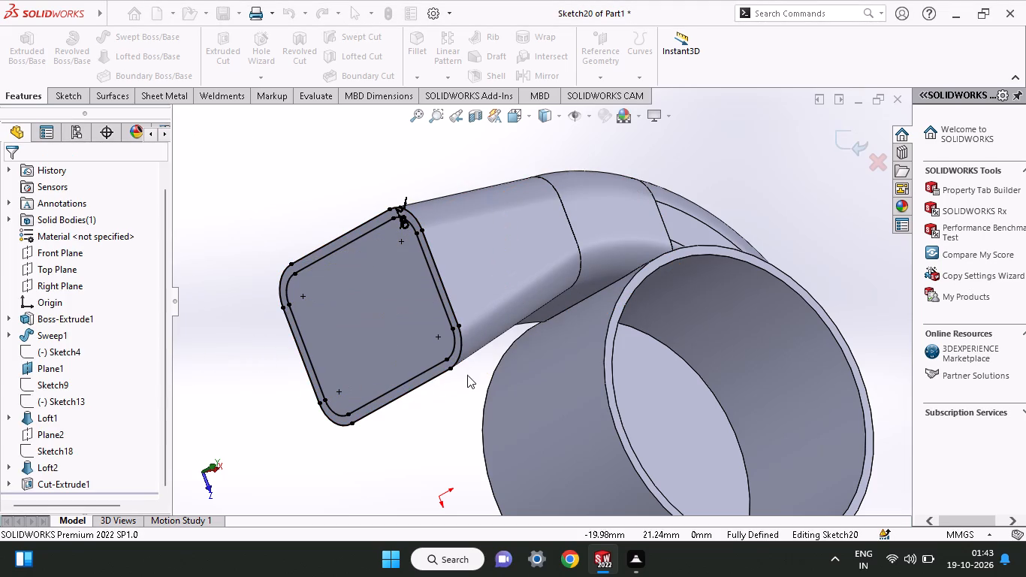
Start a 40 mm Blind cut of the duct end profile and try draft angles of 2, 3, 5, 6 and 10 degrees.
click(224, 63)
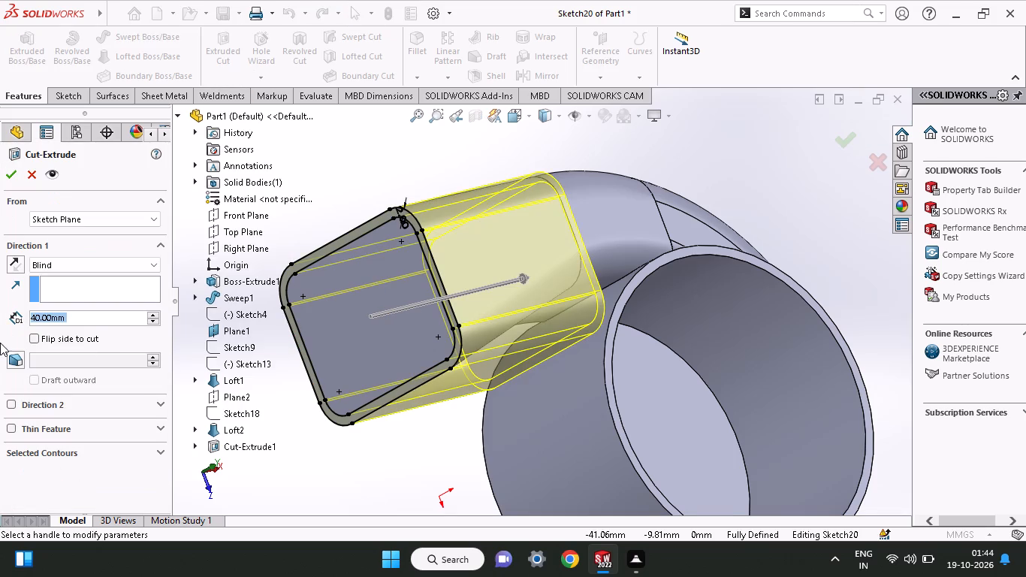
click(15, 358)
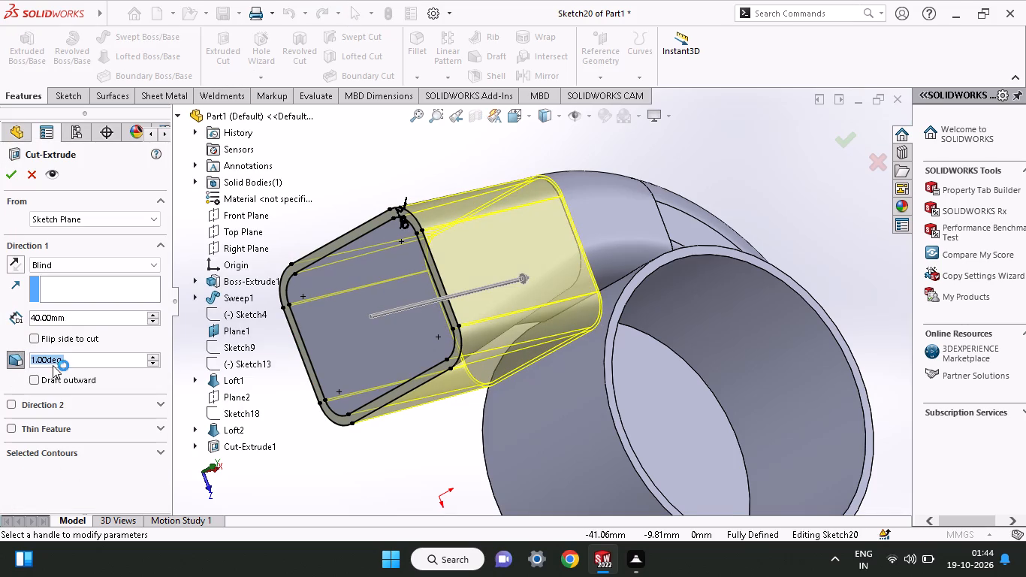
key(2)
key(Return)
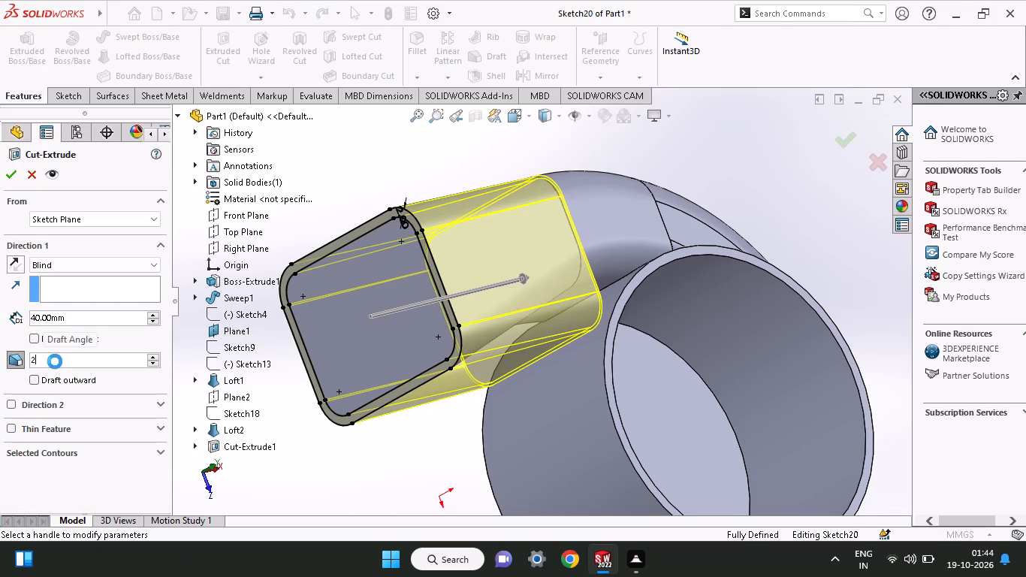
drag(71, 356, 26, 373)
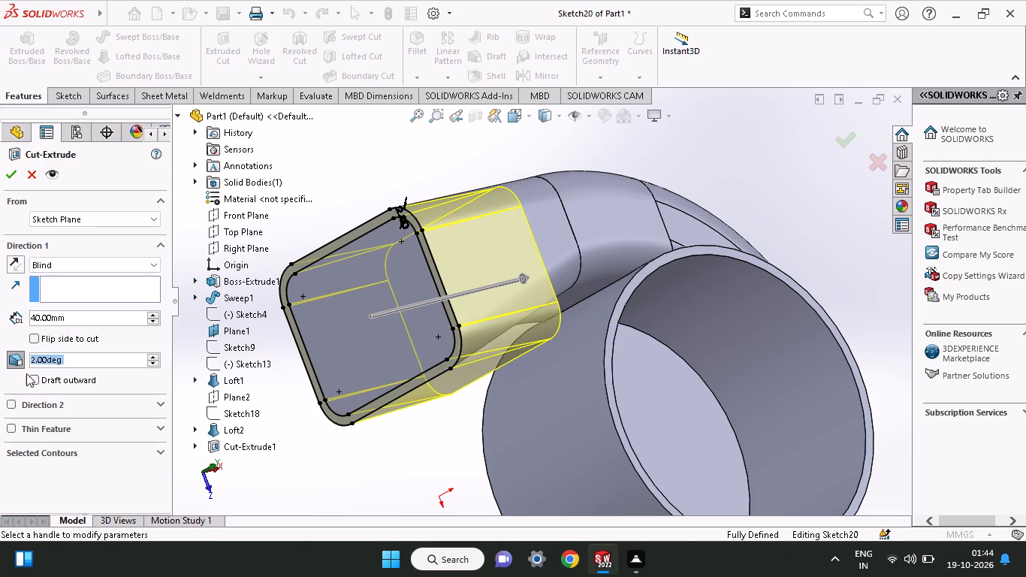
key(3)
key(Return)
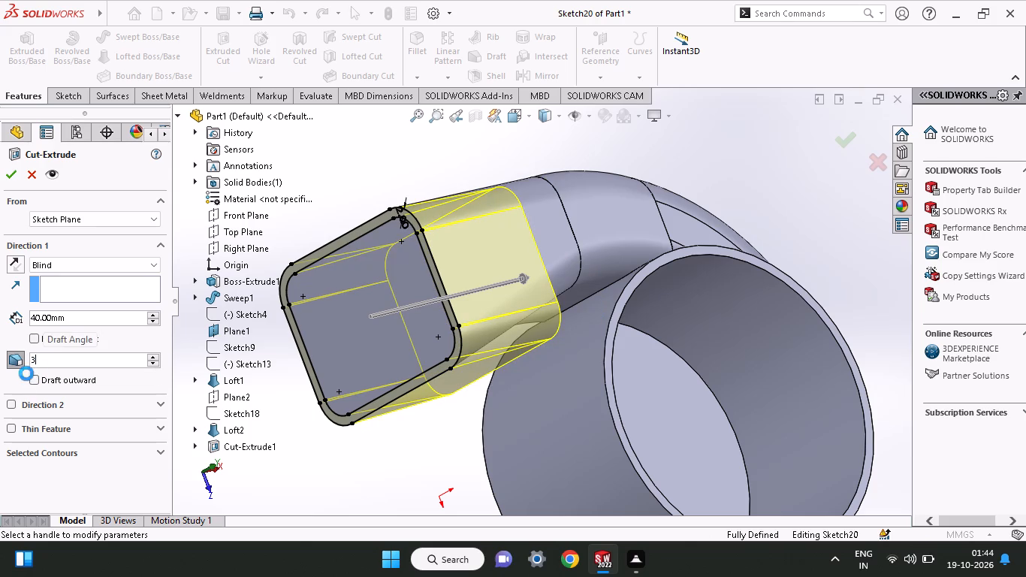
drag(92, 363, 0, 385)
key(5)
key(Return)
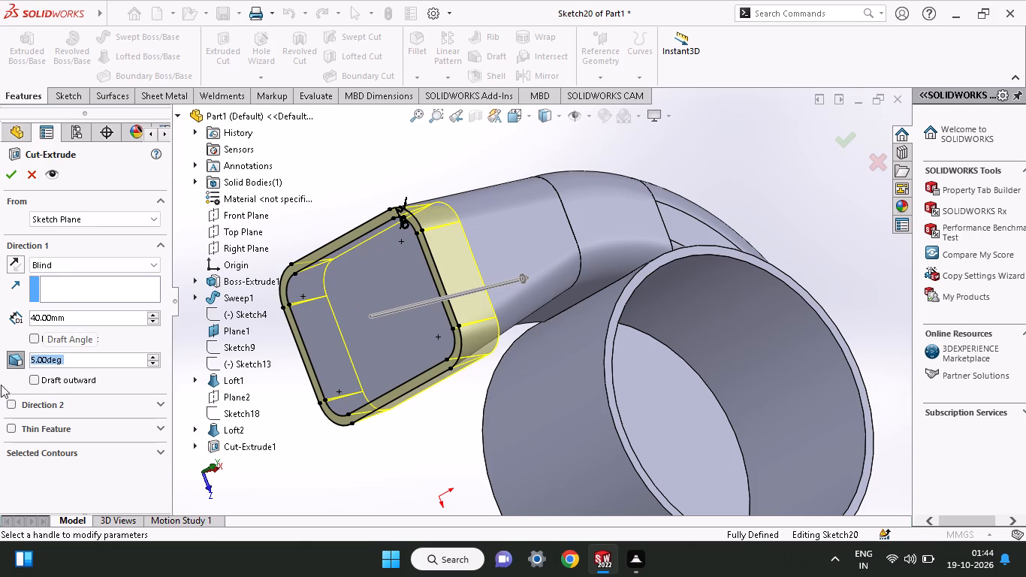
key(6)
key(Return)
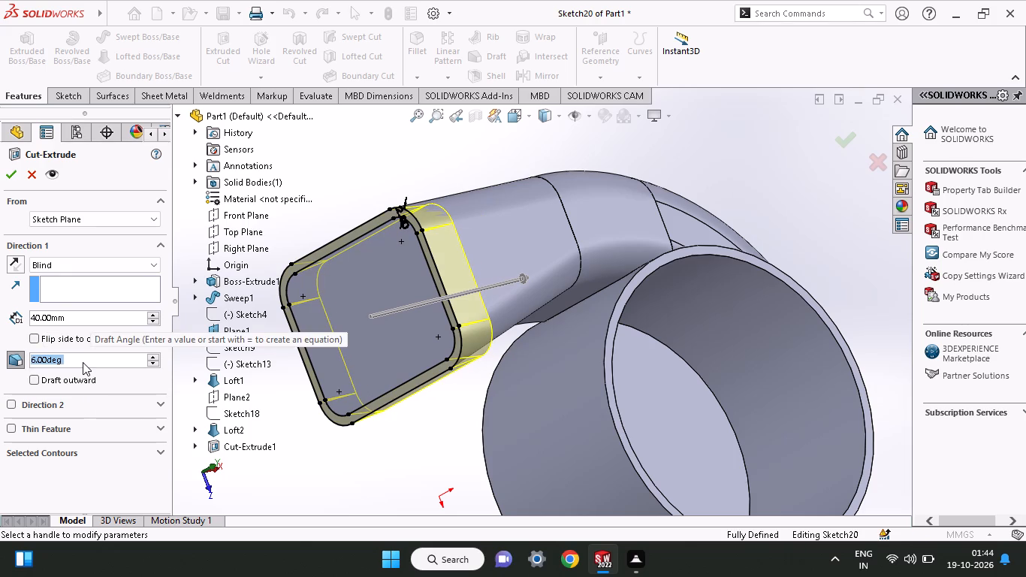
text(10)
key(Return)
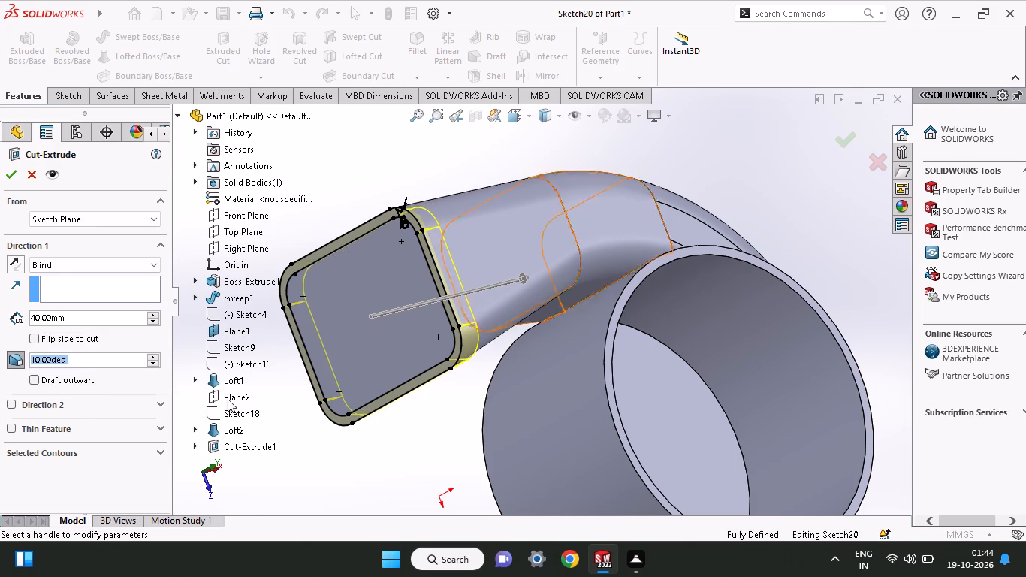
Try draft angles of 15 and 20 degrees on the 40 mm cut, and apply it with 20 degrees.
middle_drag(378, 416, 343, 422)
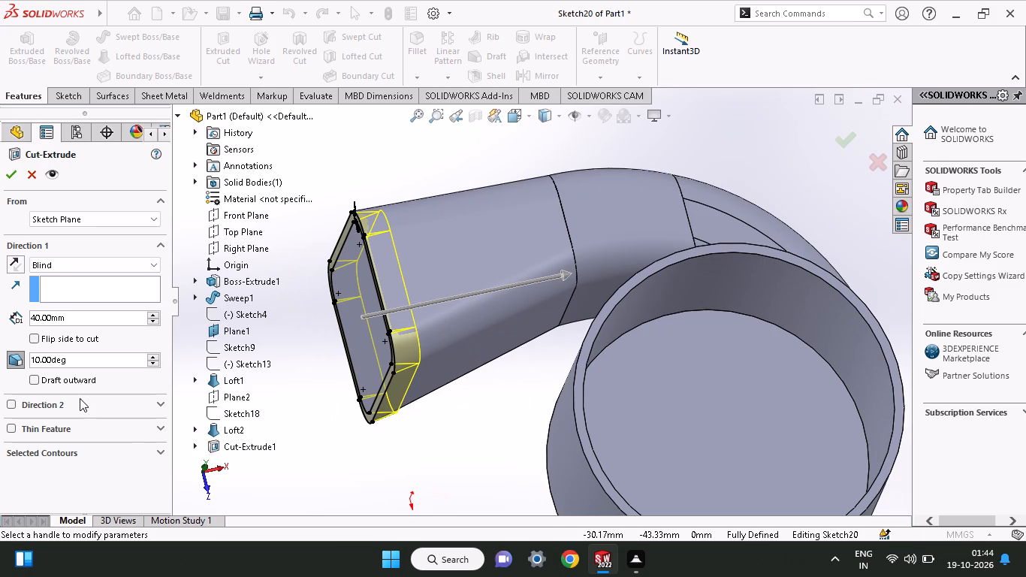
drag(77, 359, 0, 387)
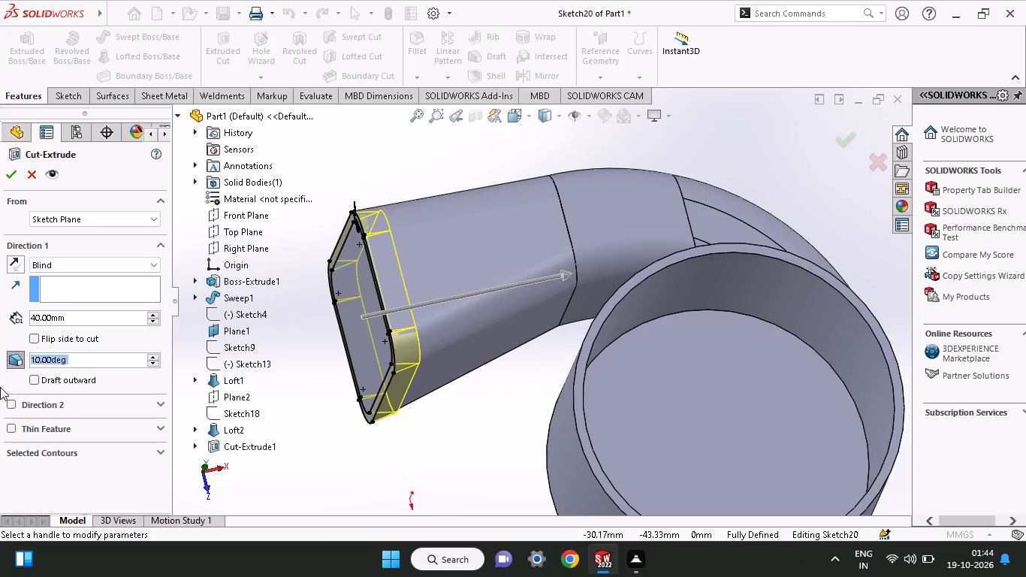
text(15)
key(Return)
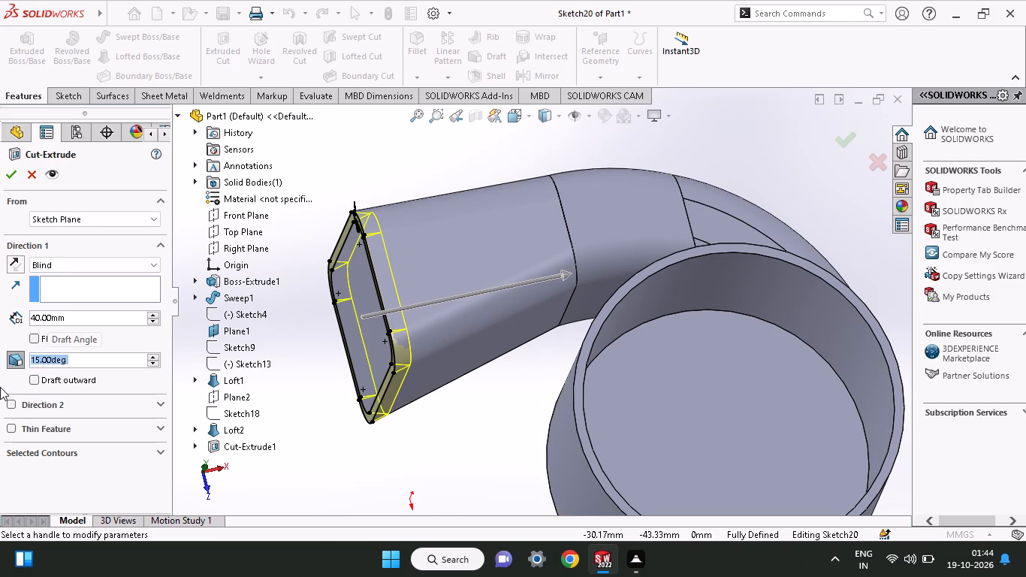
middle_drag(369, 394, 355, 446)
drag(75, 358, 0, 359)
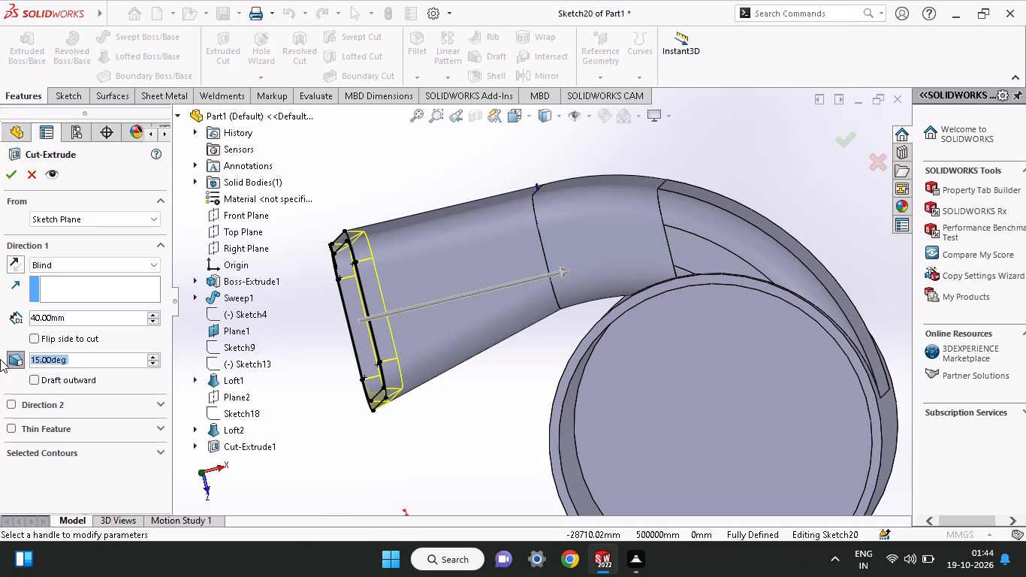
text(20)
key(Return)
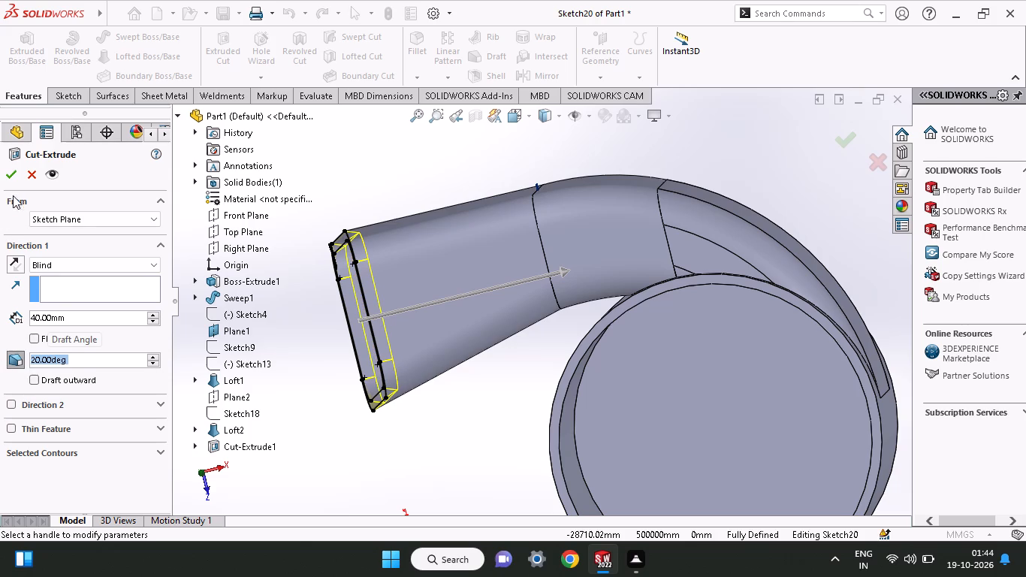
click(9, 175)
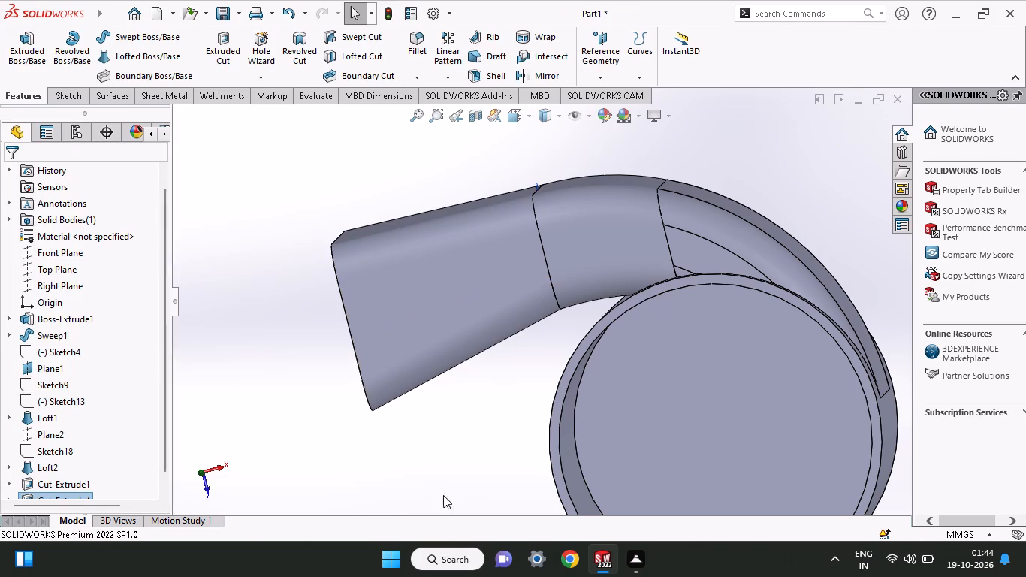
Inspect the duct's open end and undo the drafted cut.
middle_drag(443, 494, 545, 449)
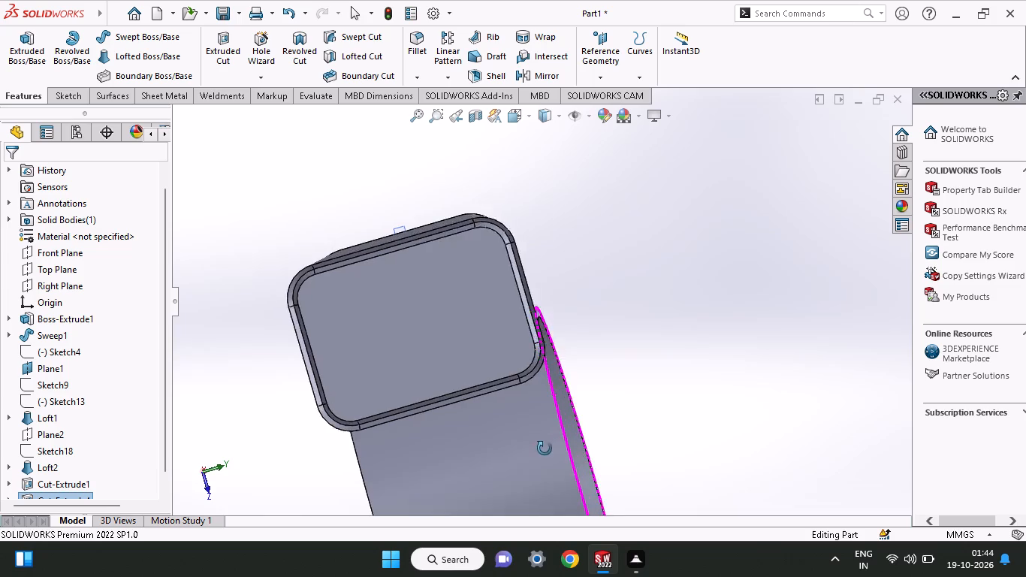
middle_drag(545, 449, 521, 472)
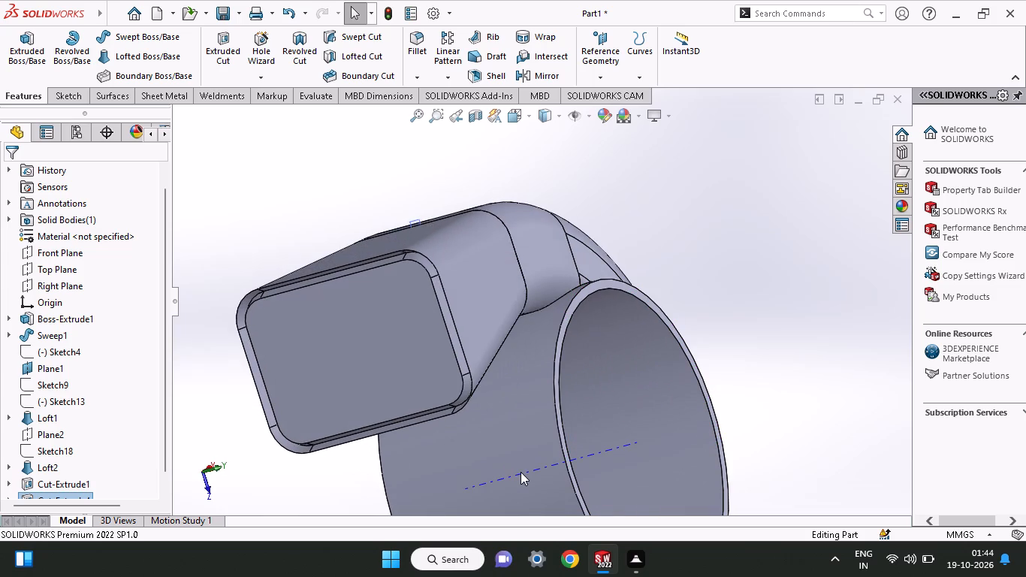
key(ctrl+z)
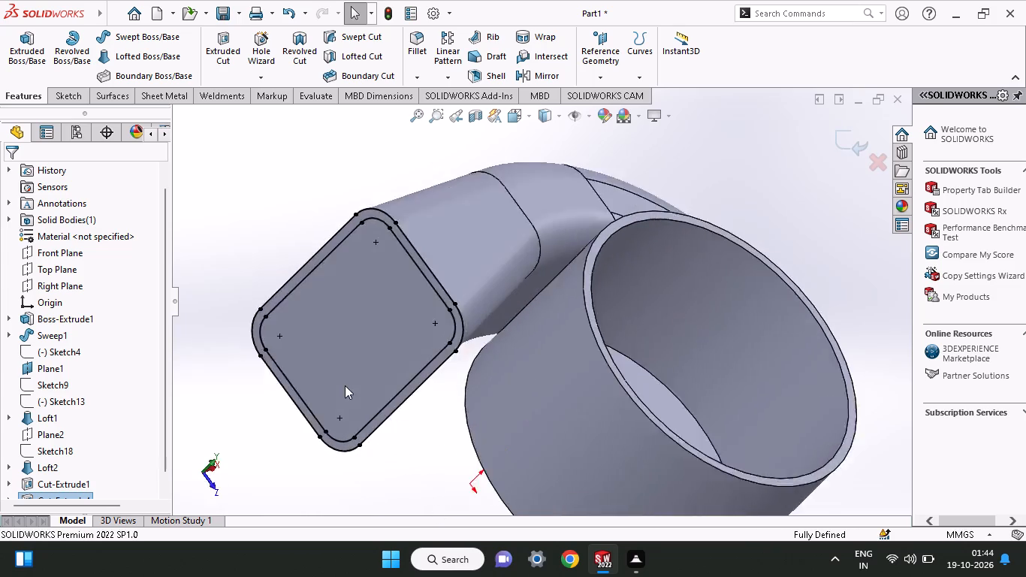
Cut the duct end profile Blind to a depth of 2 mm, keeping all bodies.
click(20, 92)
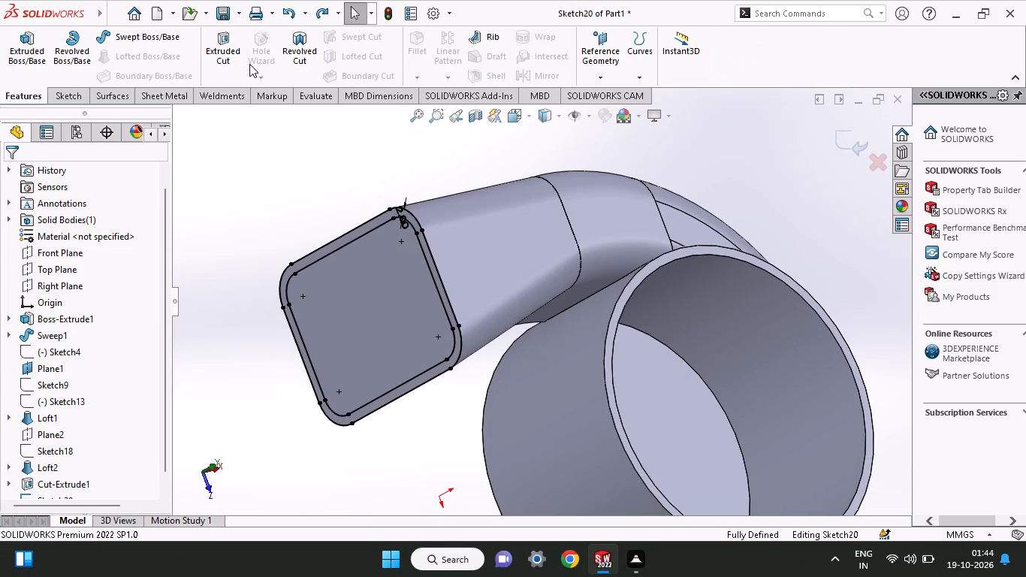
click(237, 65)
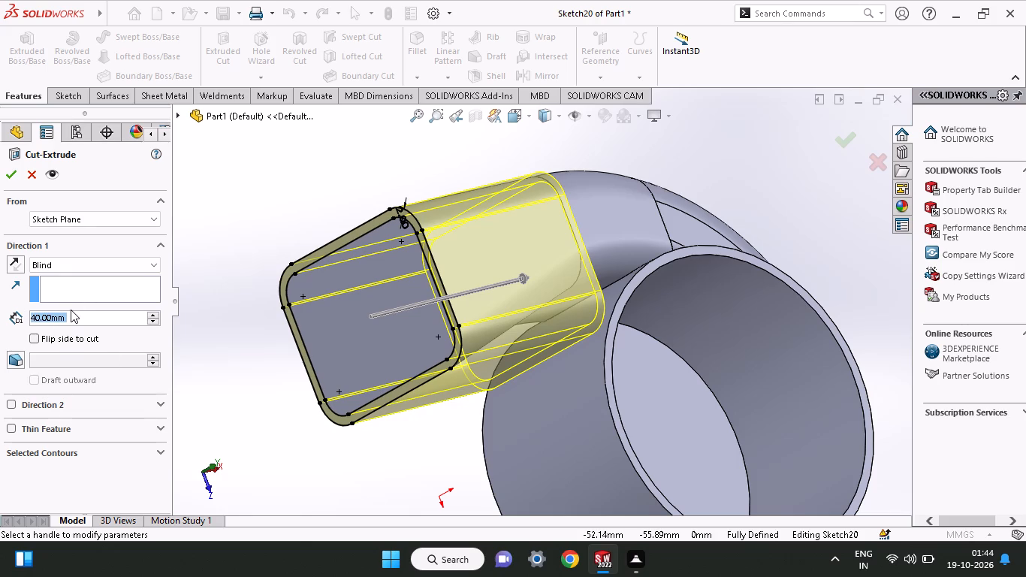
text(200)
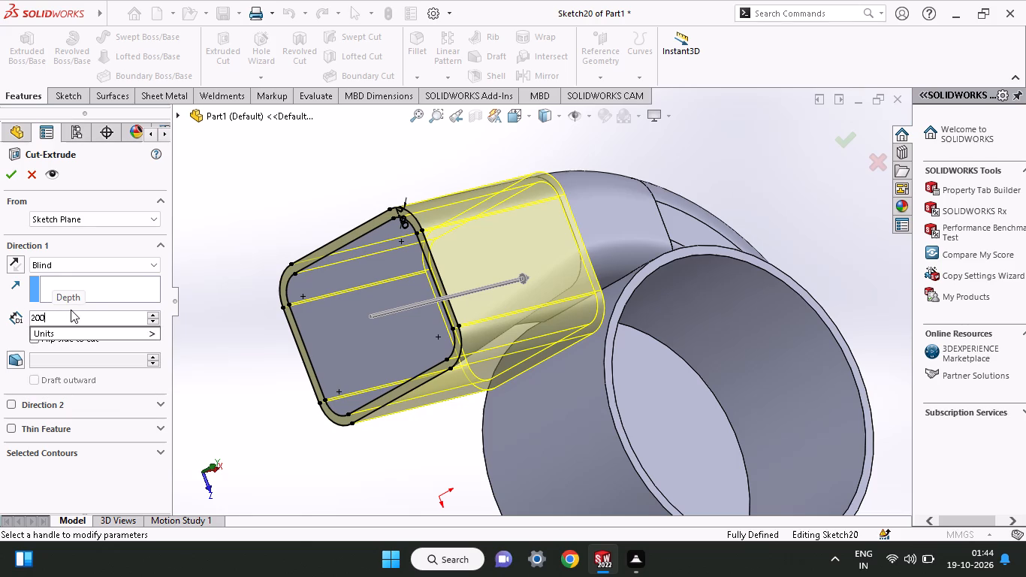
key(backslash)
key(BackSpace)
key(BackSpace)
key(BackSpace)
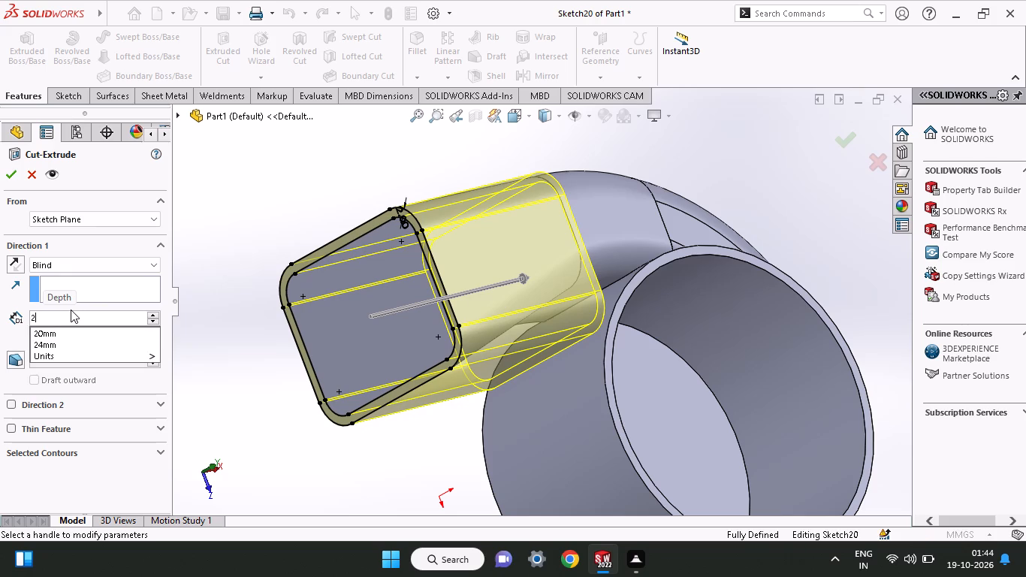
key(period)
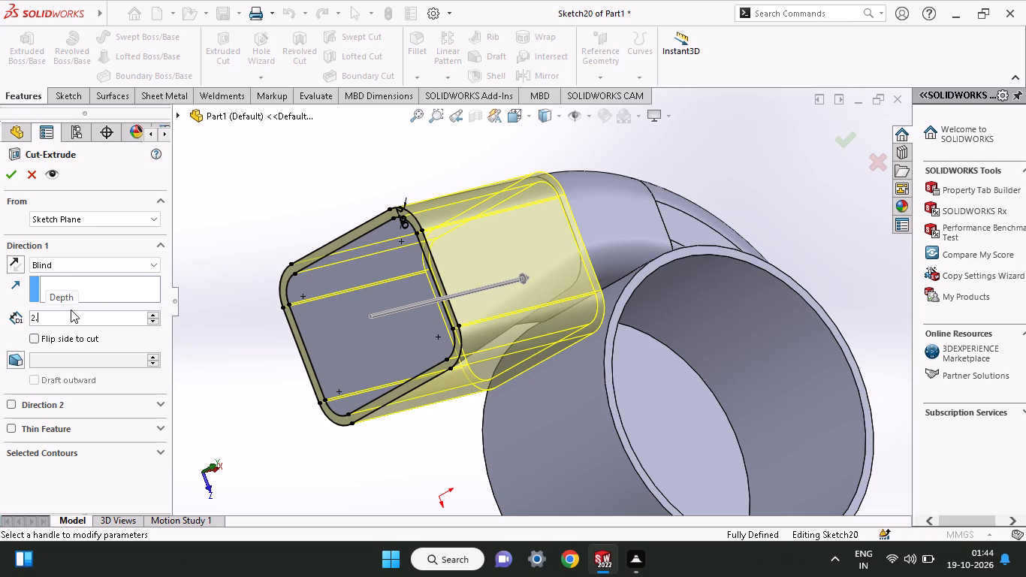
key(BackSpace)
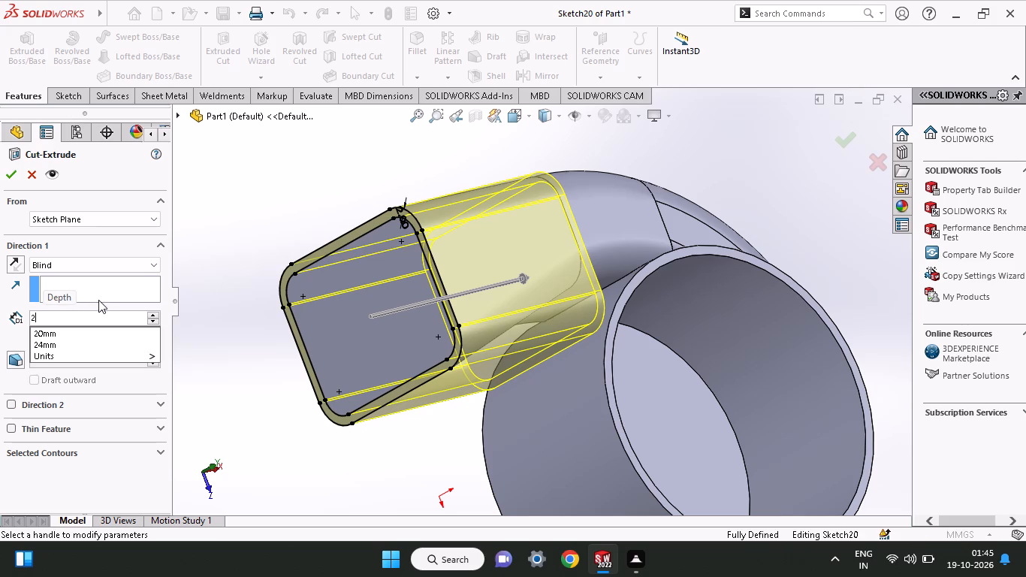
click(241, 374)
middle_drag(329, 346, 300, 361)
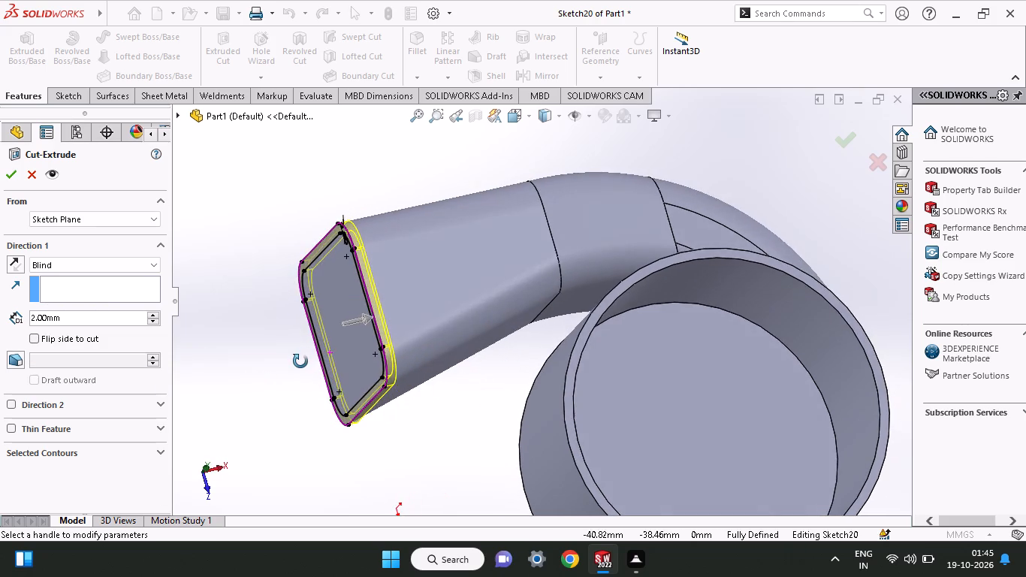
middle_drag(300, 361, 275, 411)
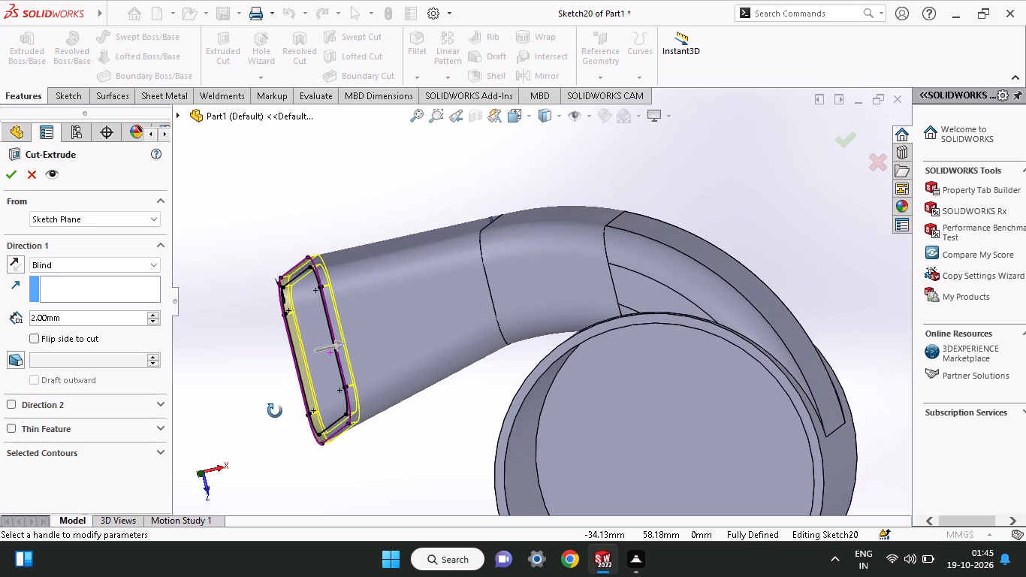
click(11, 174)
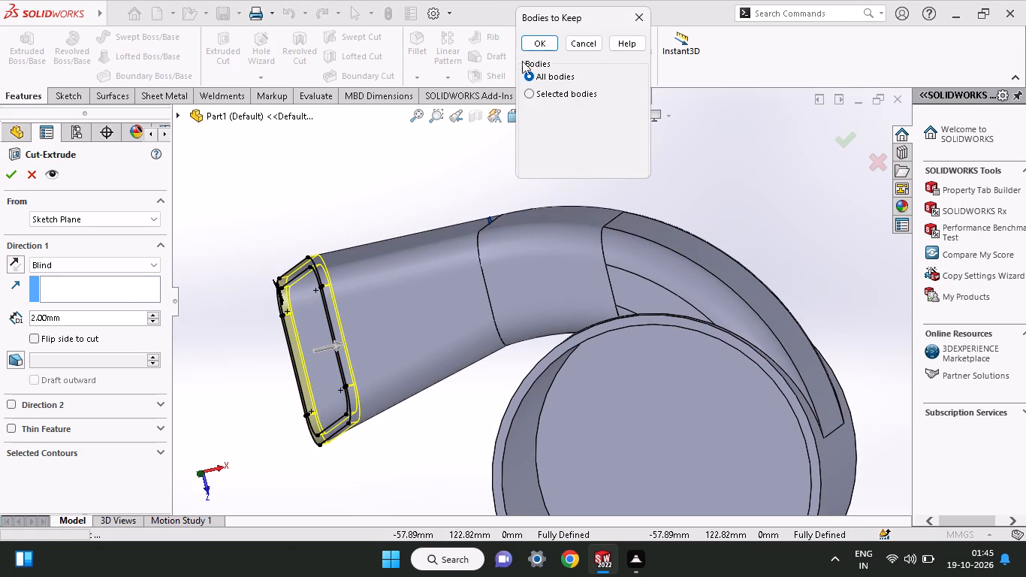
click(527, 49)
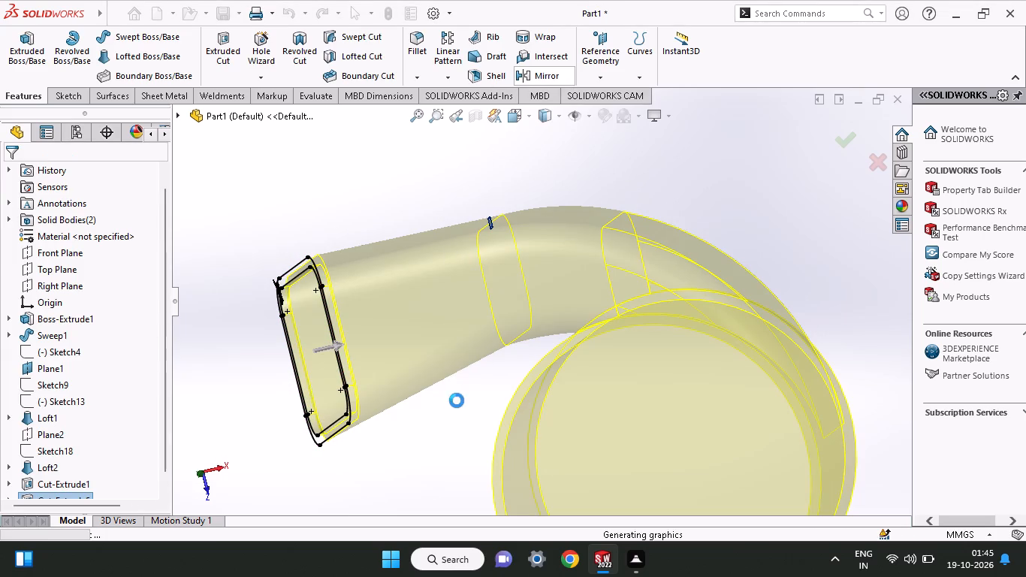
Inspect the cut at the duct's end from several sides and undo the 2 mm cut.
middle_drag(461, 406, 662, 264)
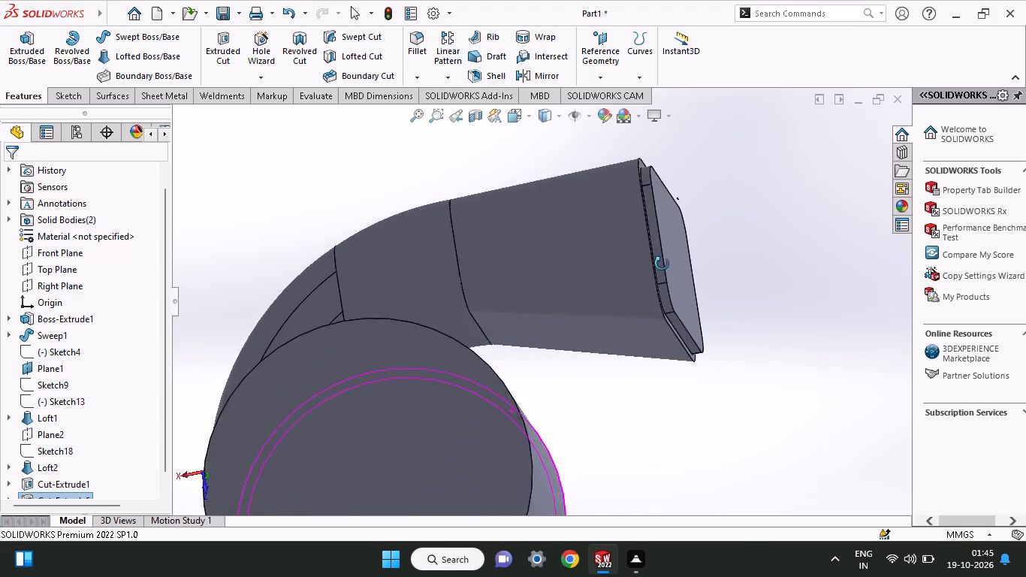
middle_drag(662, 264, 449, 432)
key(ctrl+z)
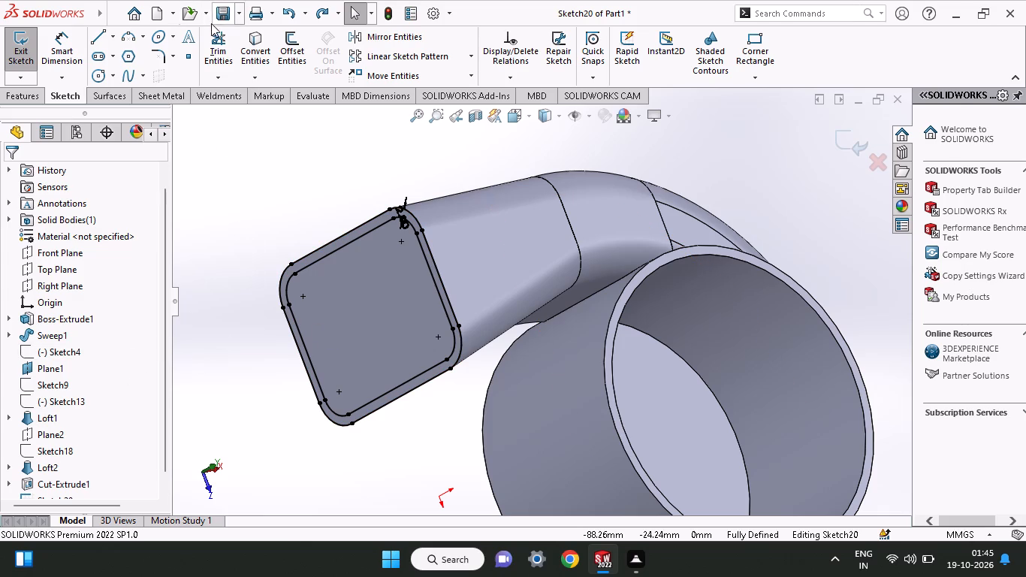
Trim away both the inner and outer rounded-rectangle loops of the sketch on the duct's end face with Power trim.
click(219, 77)
click(222, 56)
drag(254, 379, 339, 336)
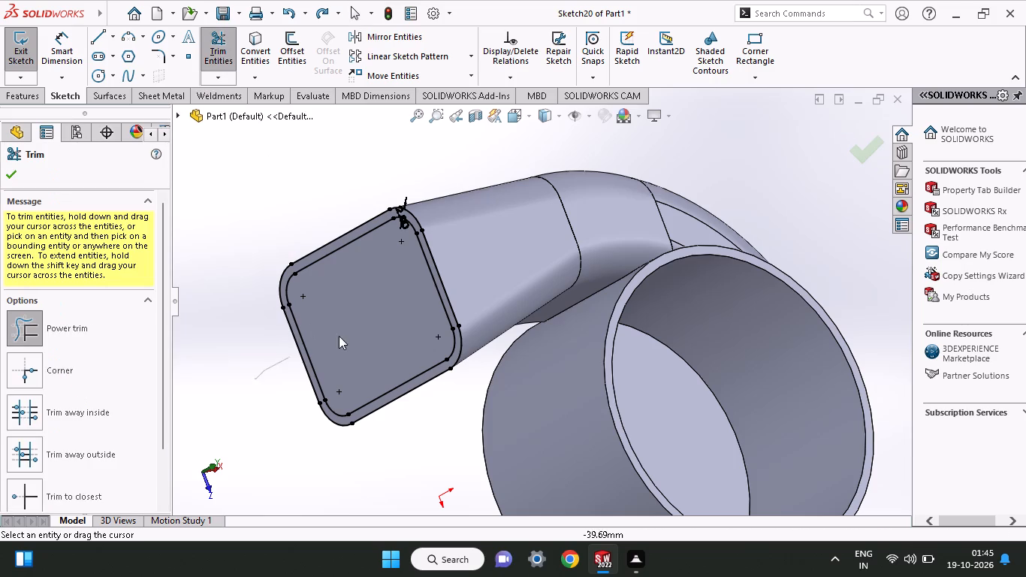
drag(339, 336, 473, 273)
drag(399, 270, 331, 273)
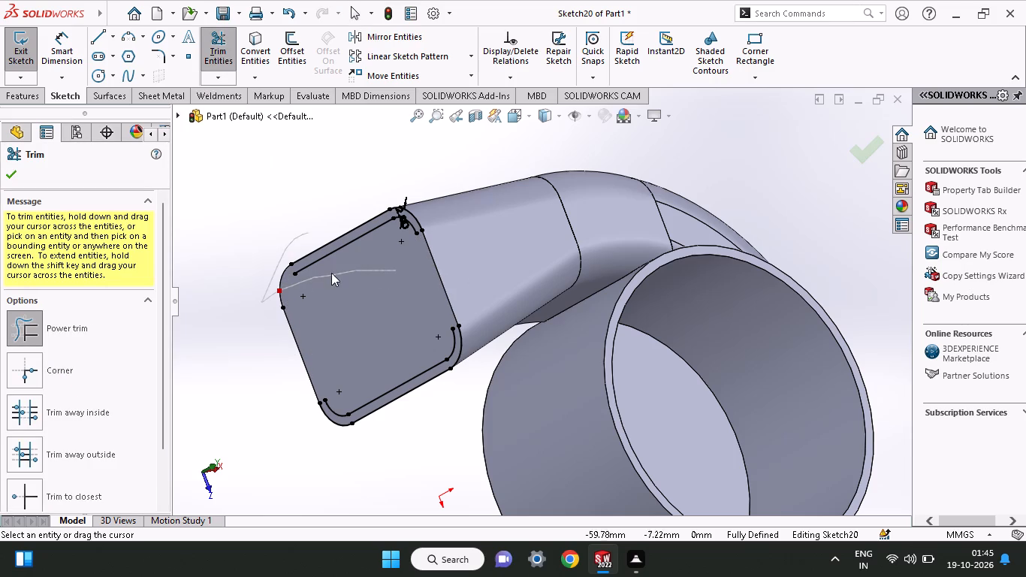
drag(331, 273, 425, 249)
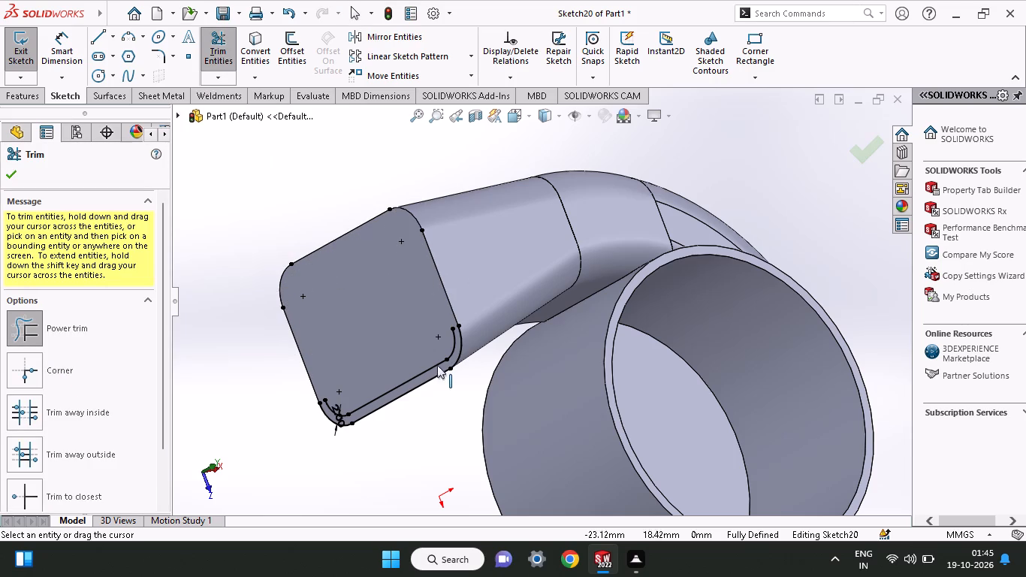
drag(436, 356, 406, 367)
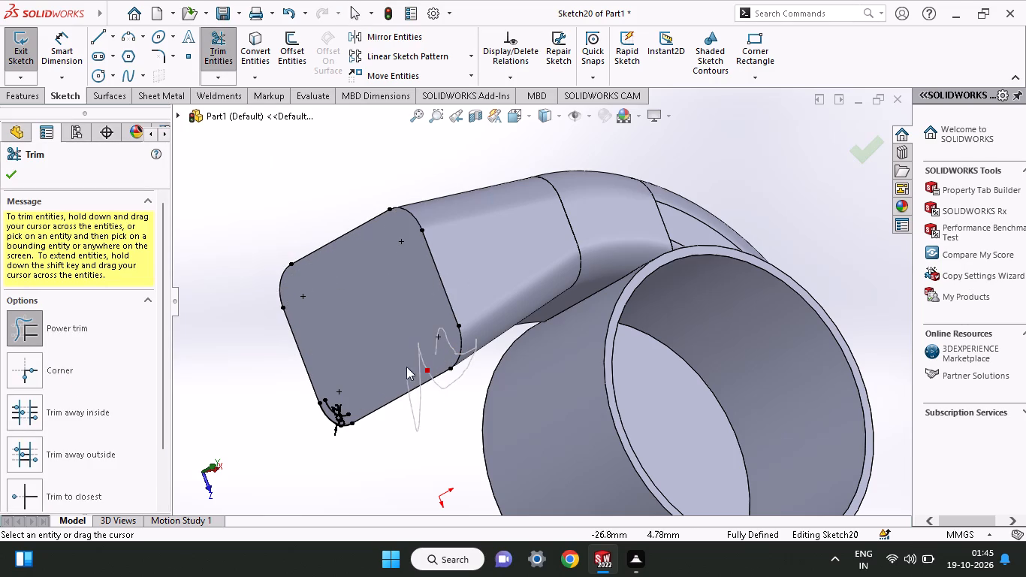
drag(406, 367, 335, 397)
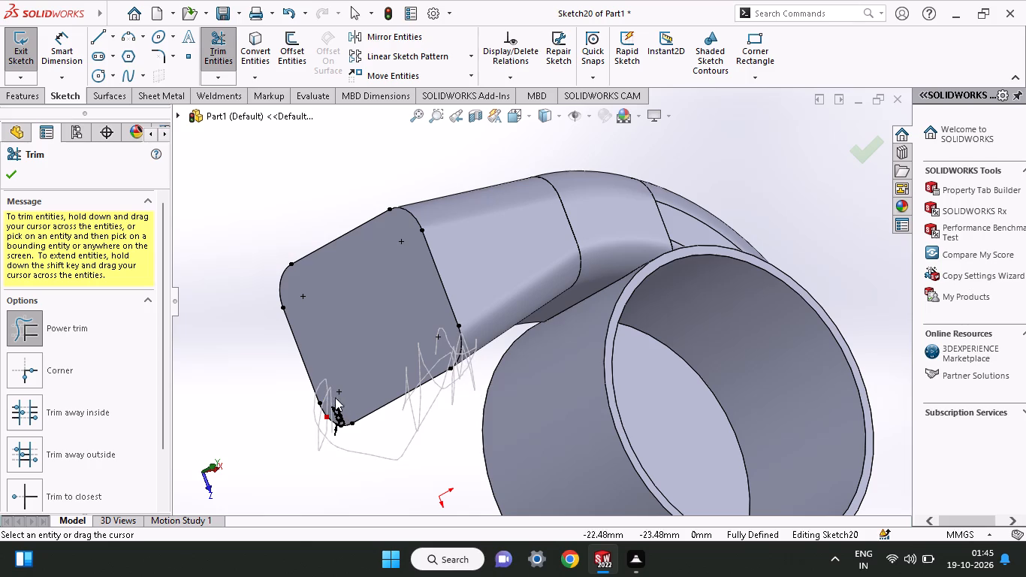
drag(335, 397, 348, 436)
click(9, 174)
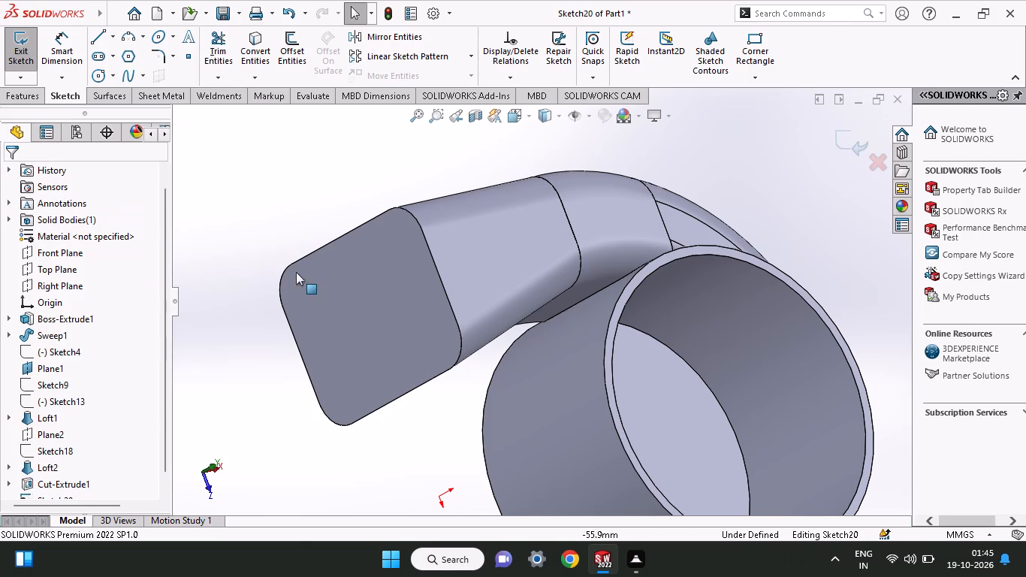
Examine the duct's end face, its curved transition and the junction with the cylindrical housing from several sides.
middle_drag(504, 427, 438, 503)
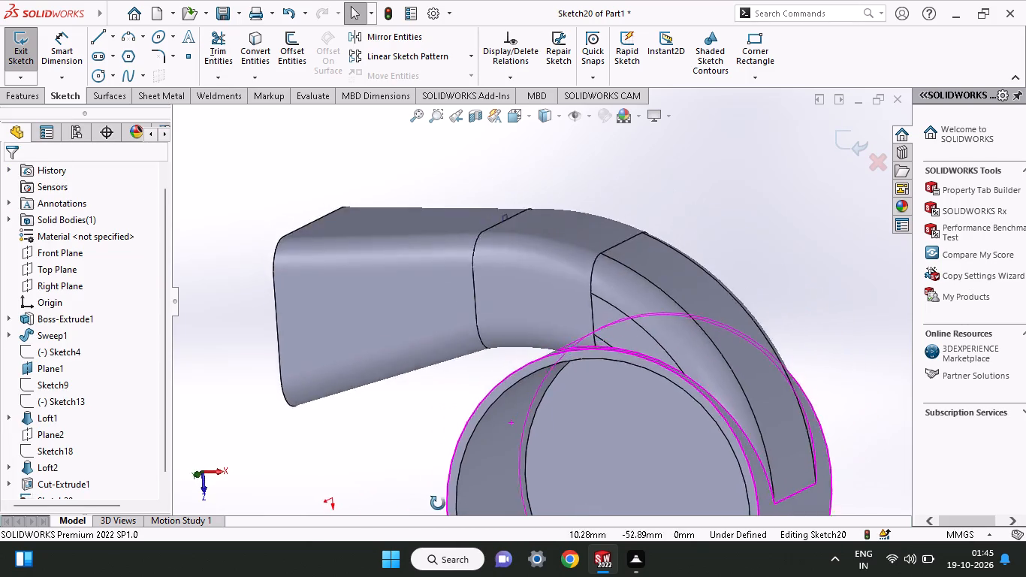
middle_drag(438, 503, 436, 346)
middle_drag(336, 364, 348, 387)
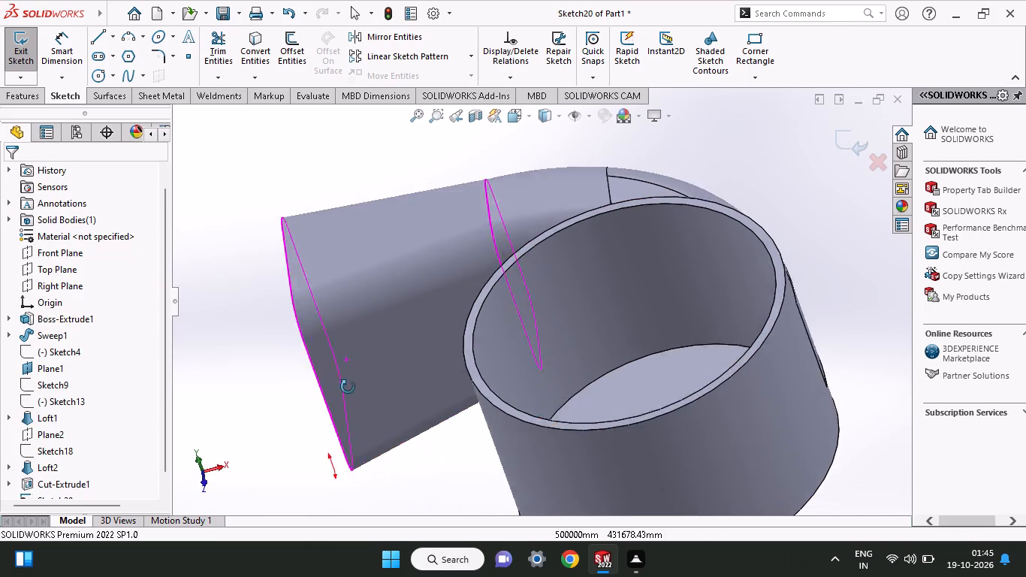
middle_drag(348, 387, 409, 382)
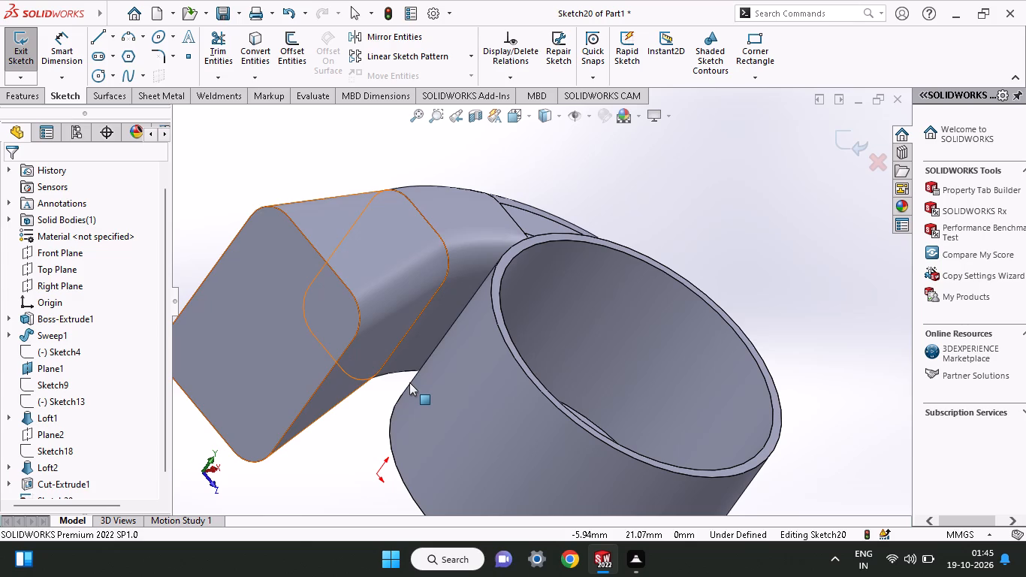
middle_click(385, 408)
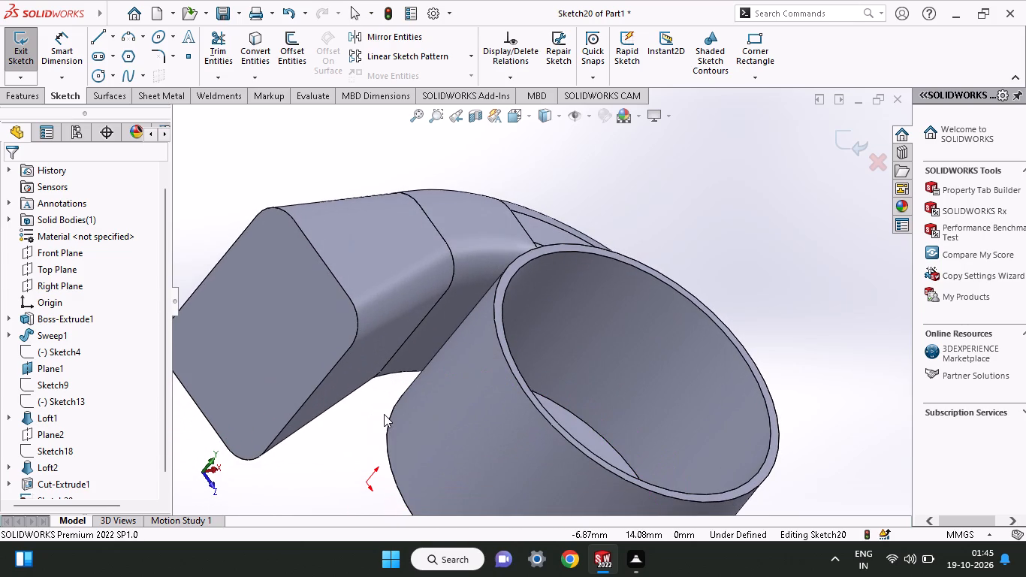
middle_drag(384, 414, 379, 512)
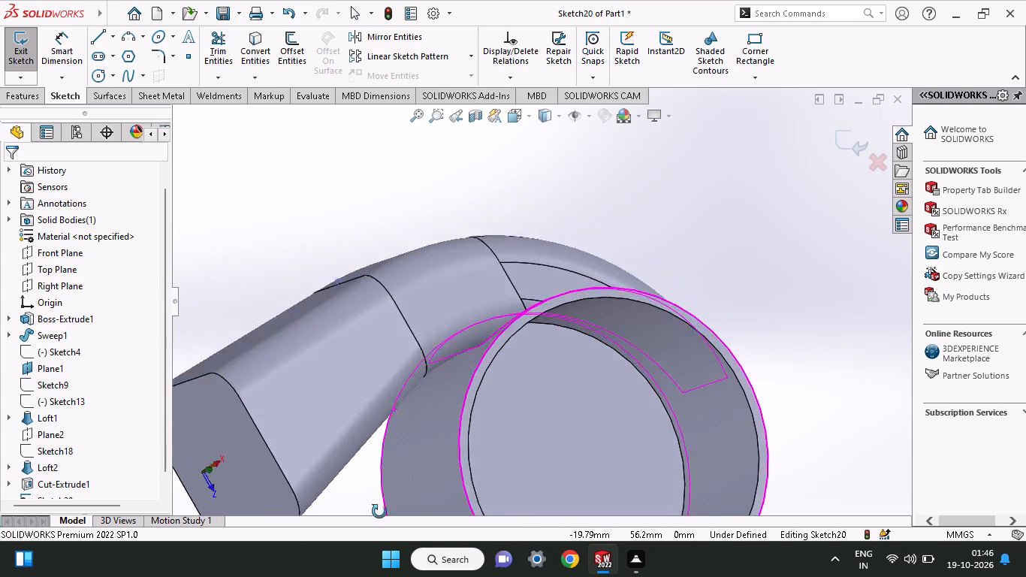
middle_drag(379, 512, 310, 492)
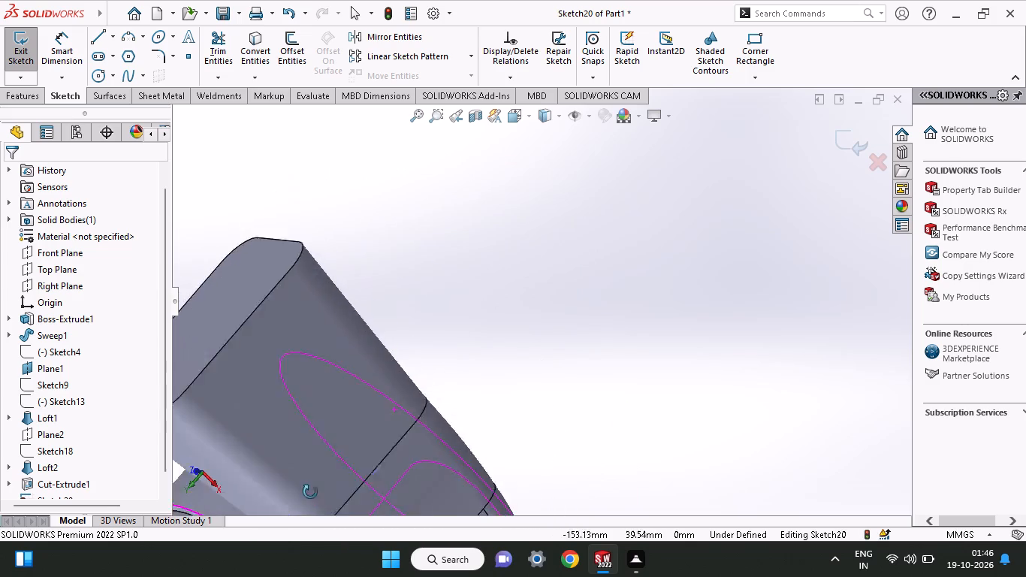
middle_drag(310, 492, 459, 557)
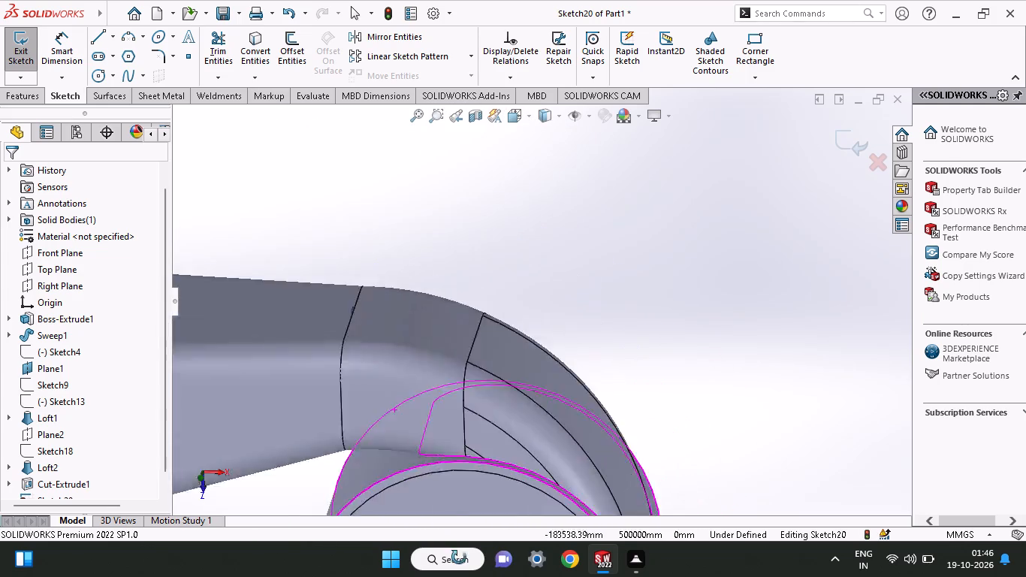
middle_drag(459, 557, 483, 309)
middle_drag(487, 390, 490, 376)
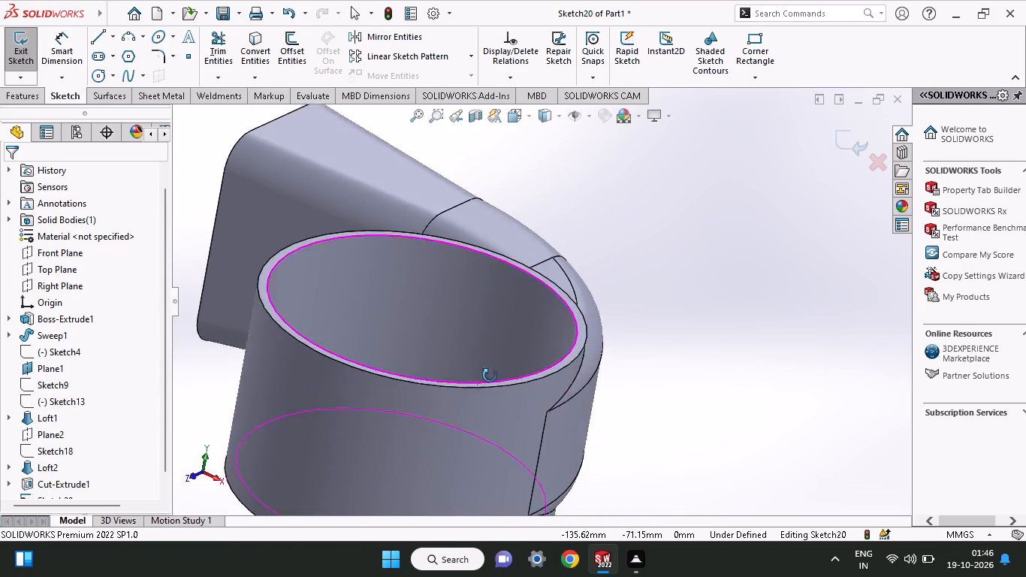
middle_drag(490, 376, 519, 506)
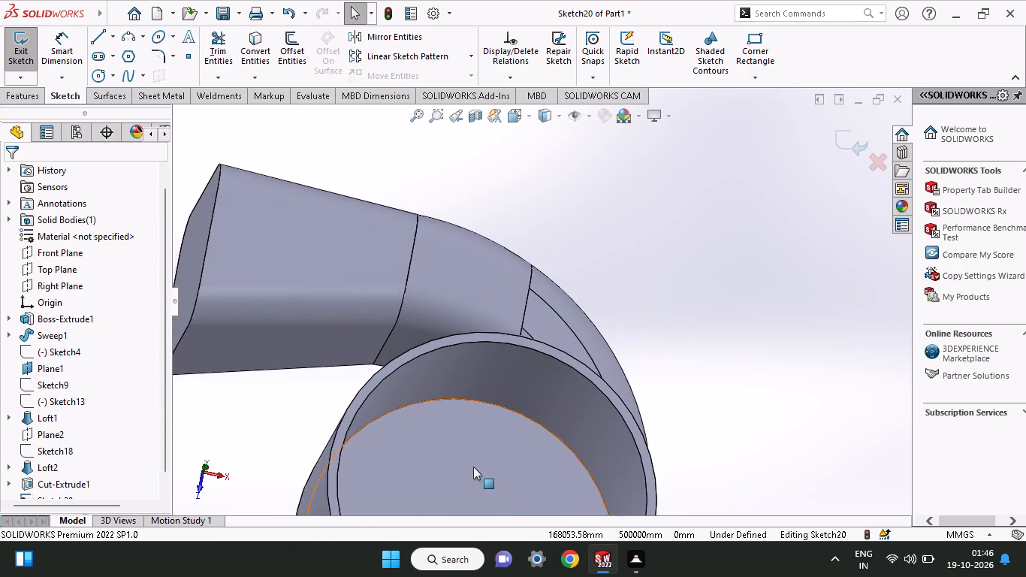
middle_drag(468, 451, 502, 424)
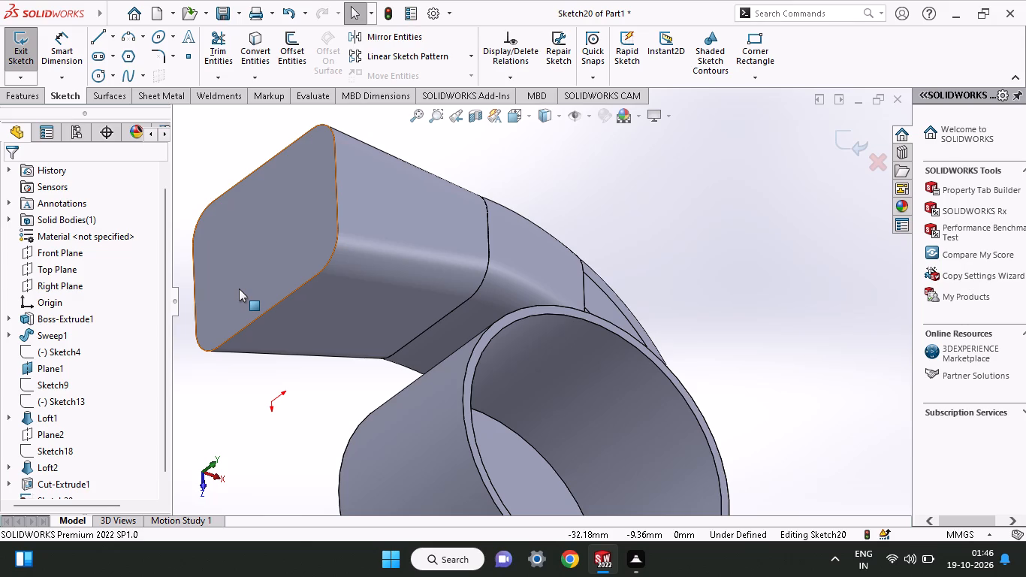
click(581, 246)
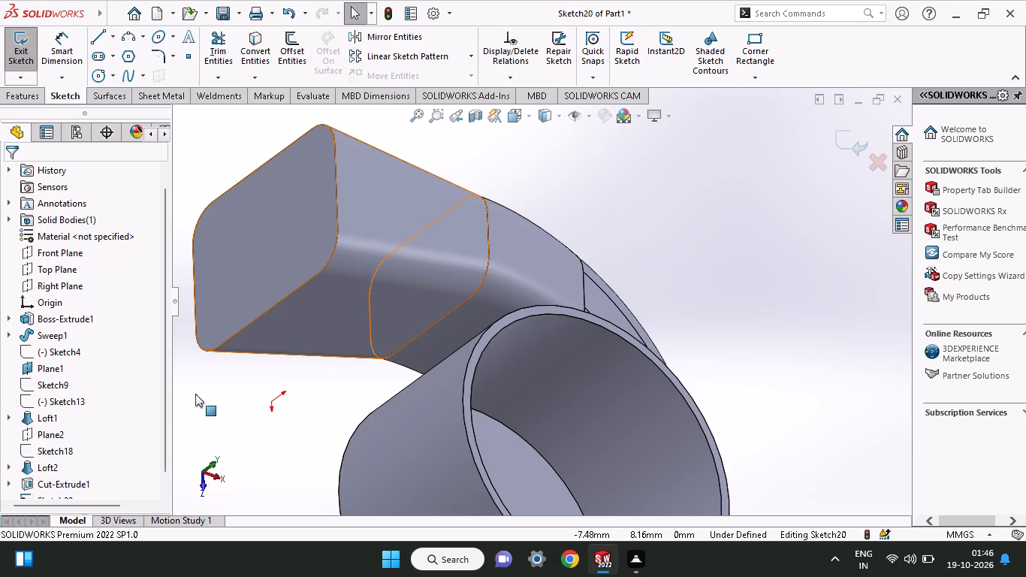
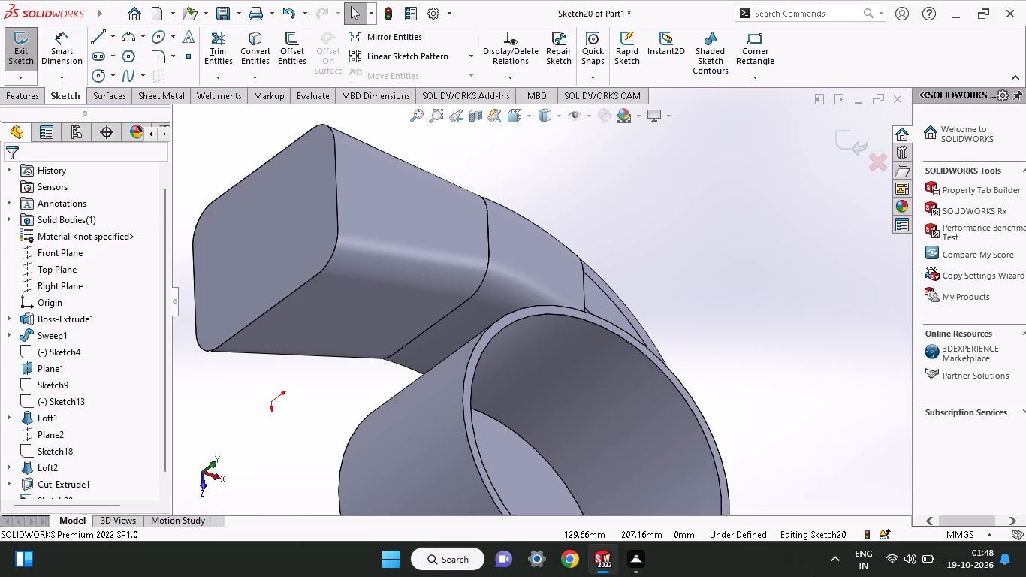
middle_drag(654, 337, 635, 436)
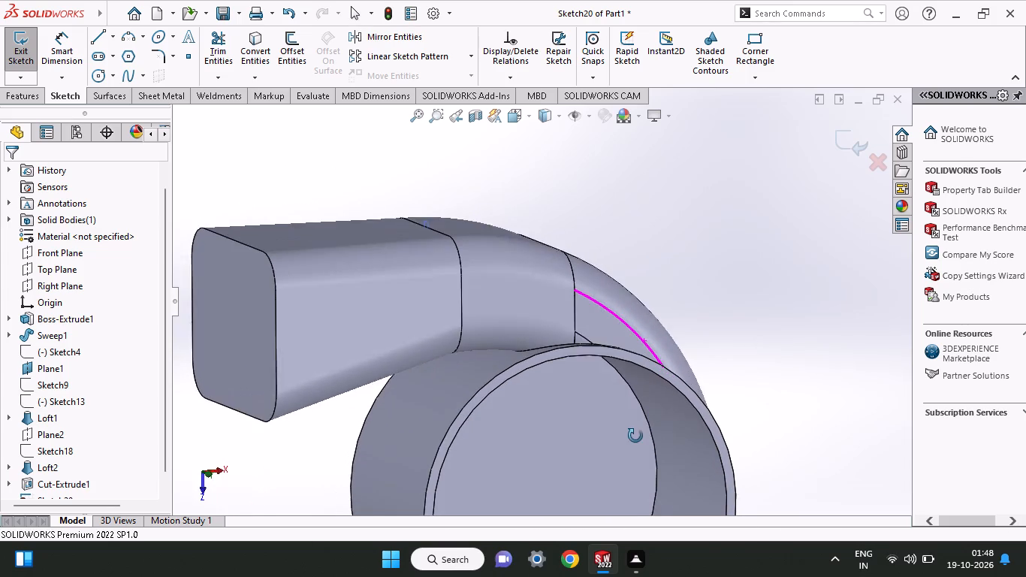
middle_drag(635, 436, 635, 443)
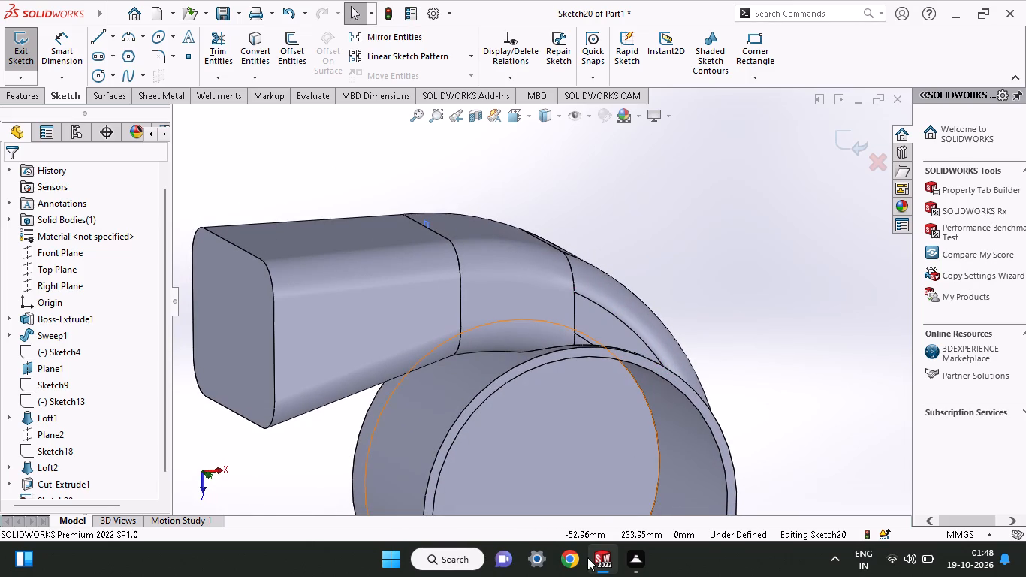
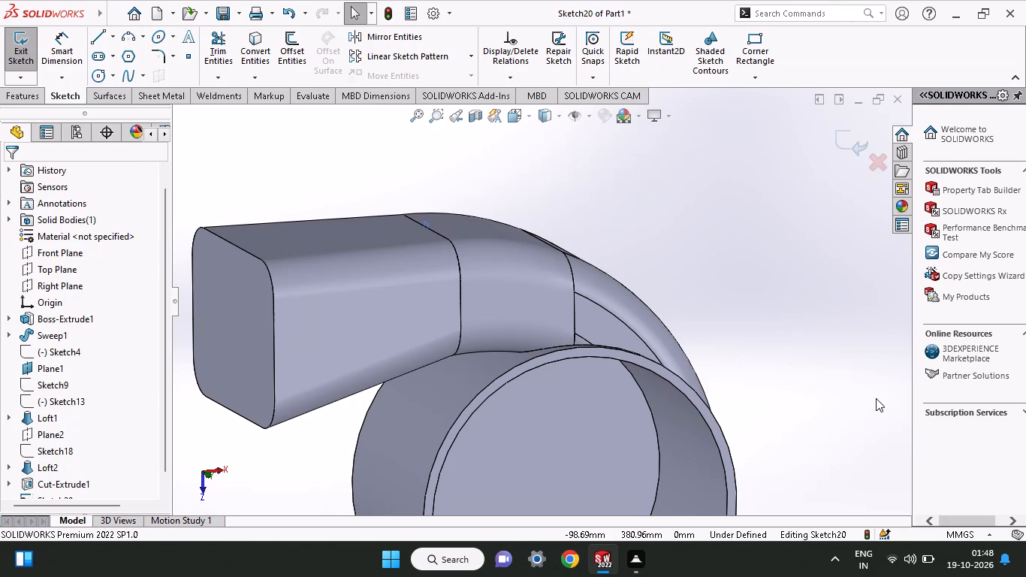
Leave the empty sketch and sketch a 78 mm diameter circle centred on the origin on the housing's annular end face.
click(574, 354)
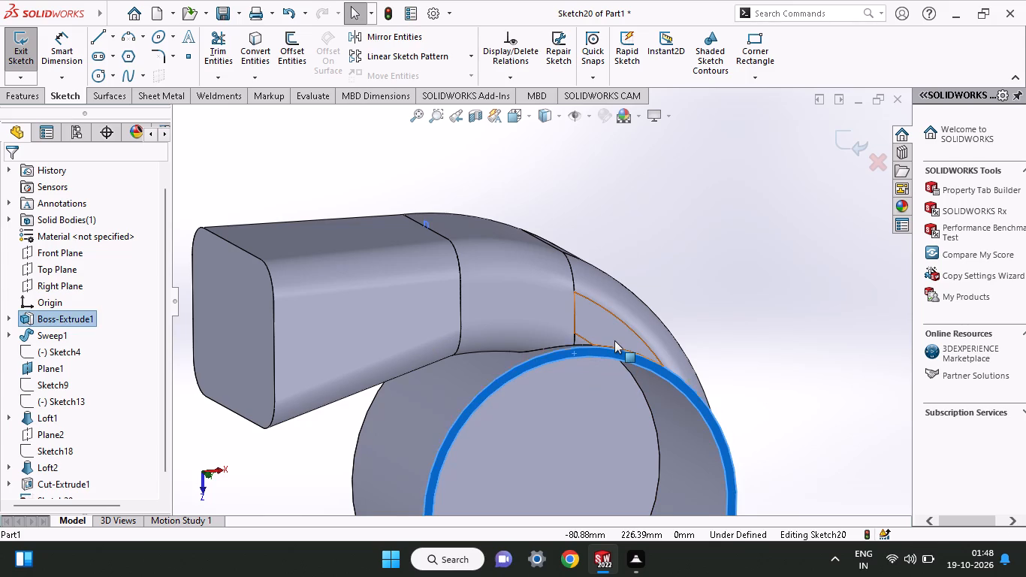
click(849, 149)
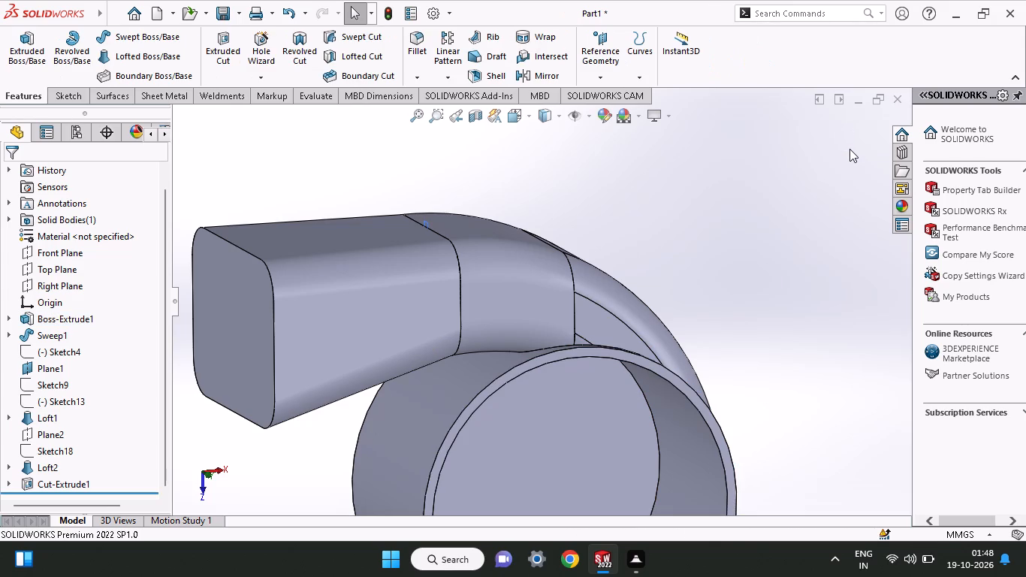
click(589, 353)
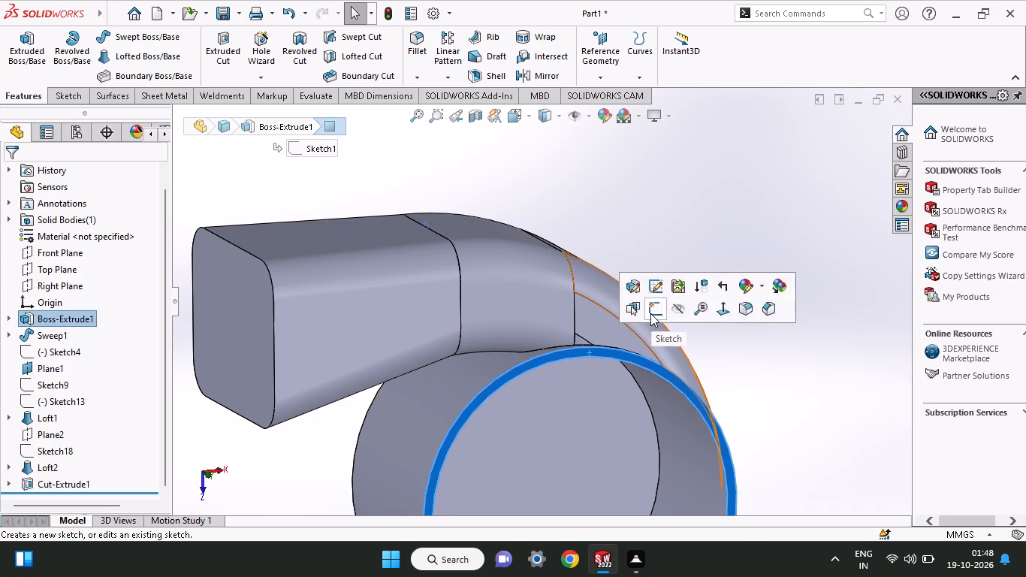
click(650, 313)
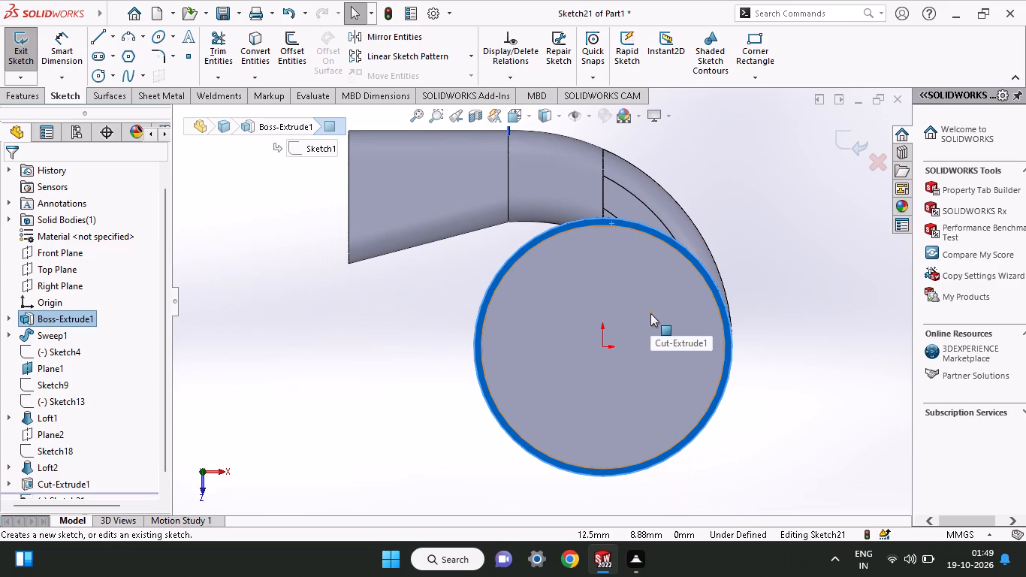
click(97, 69)
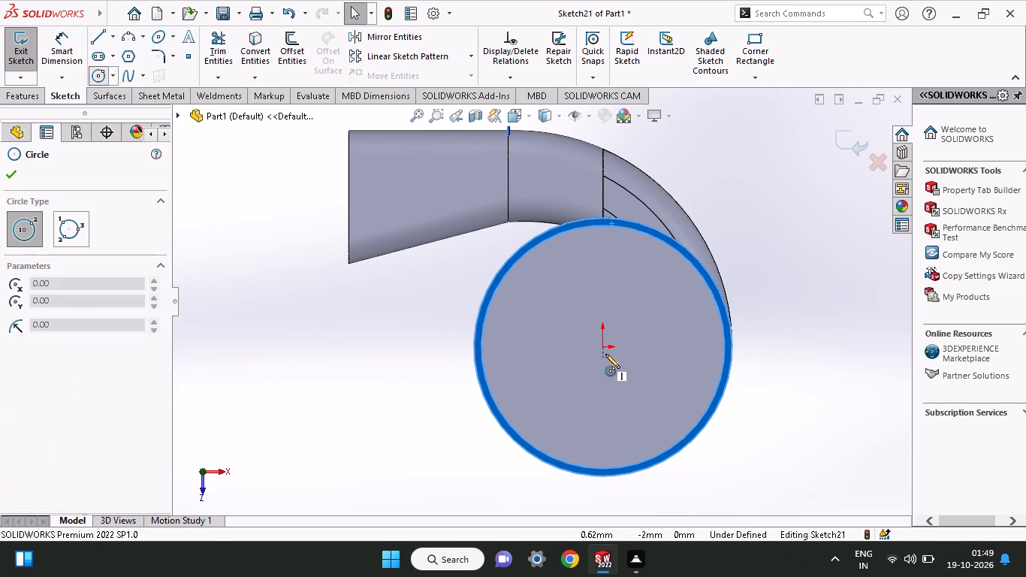
click(604, 343)
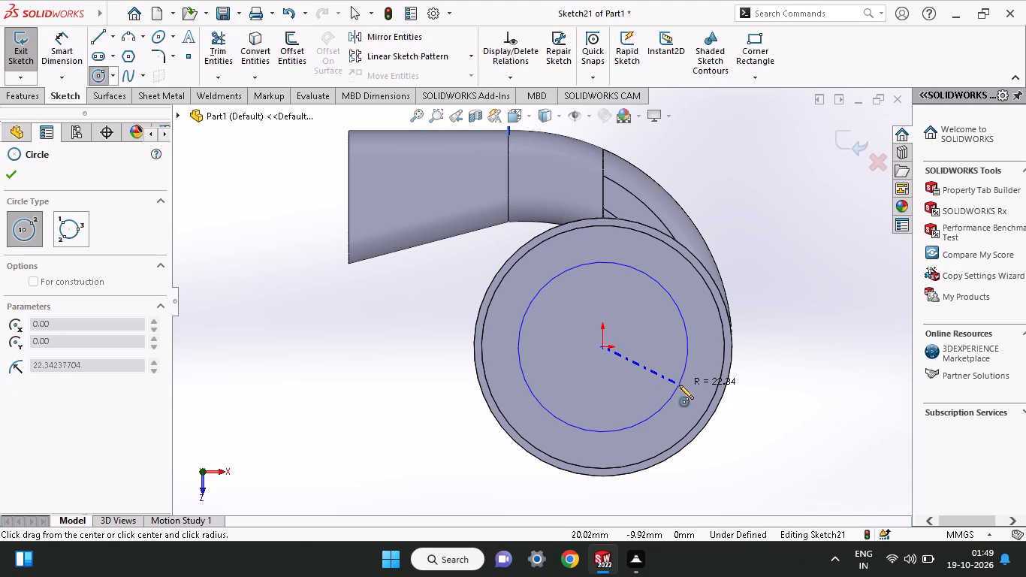
click(730, 424)
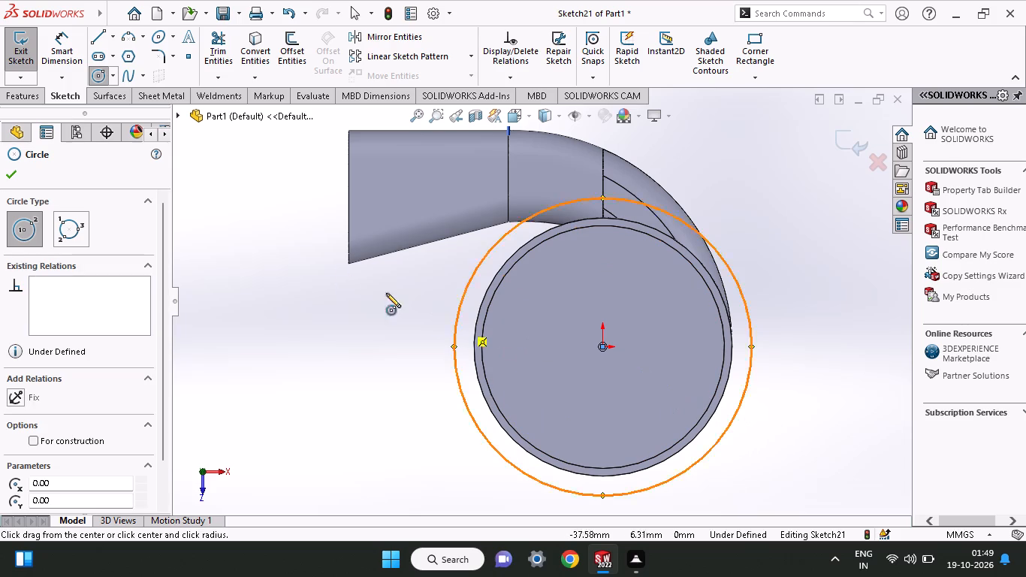
click(56, 46)
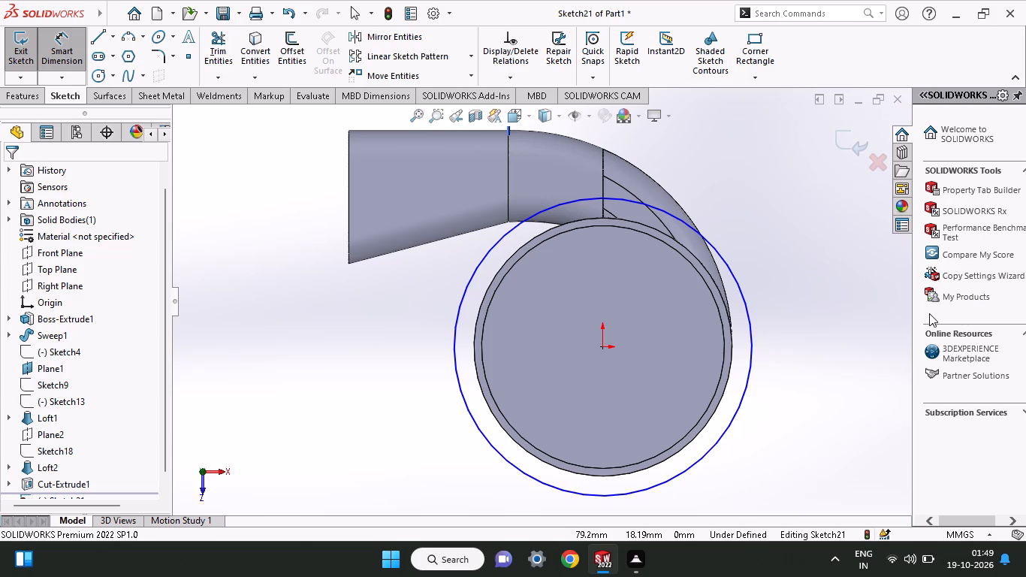
click(752, 339)
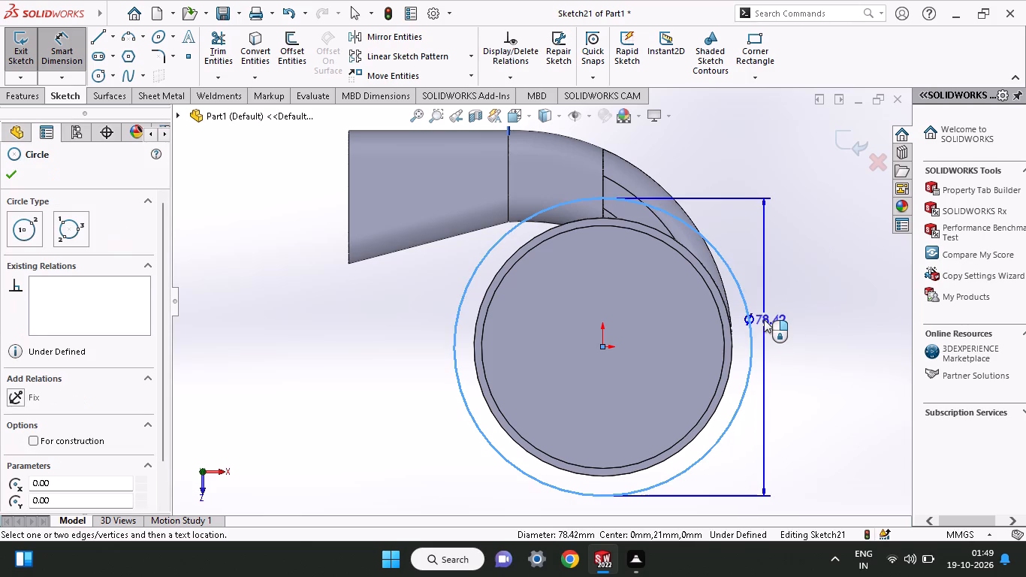
click(779, 331)
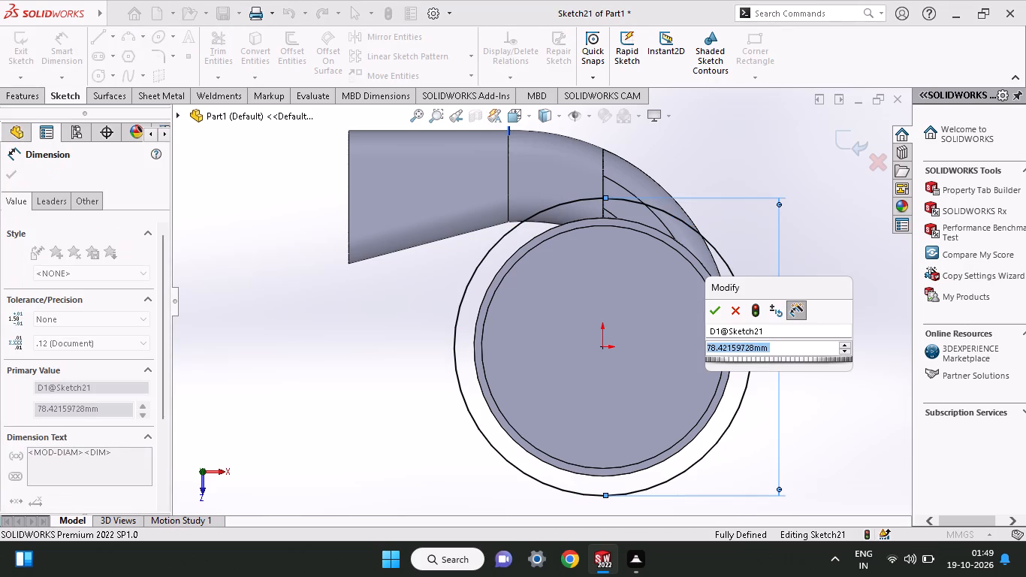
text(78)
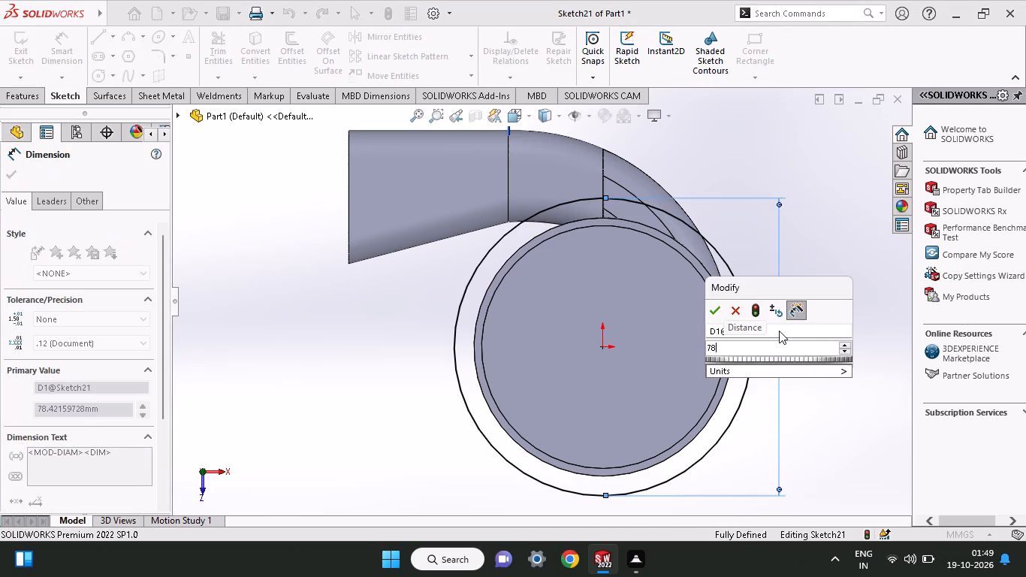
key(Return)
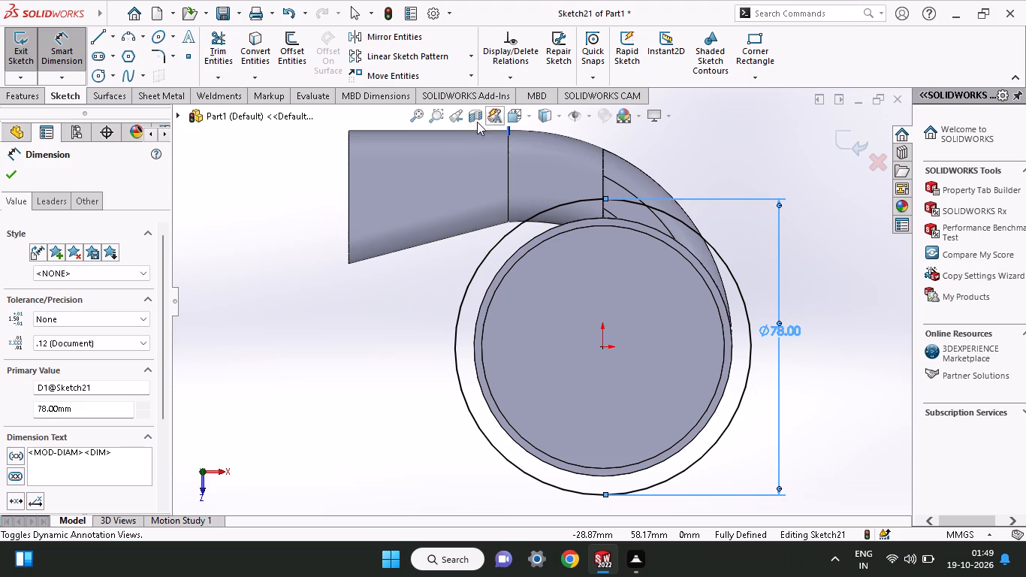
Extrude the 78 mm circle 2 mm as a merged boss to form a flange disc.
click(10, 102)
click(20, 65)
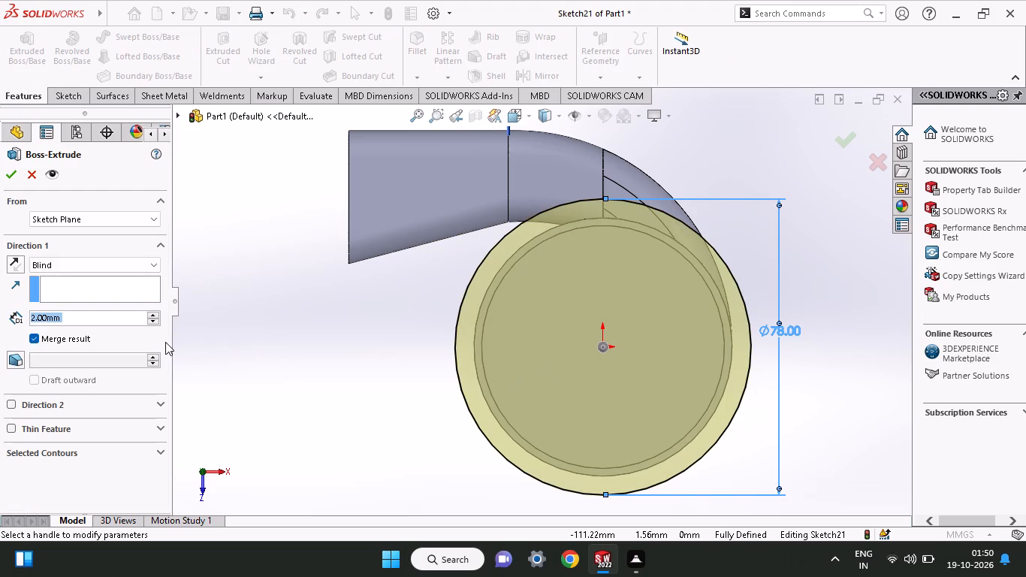
click(11, 181)
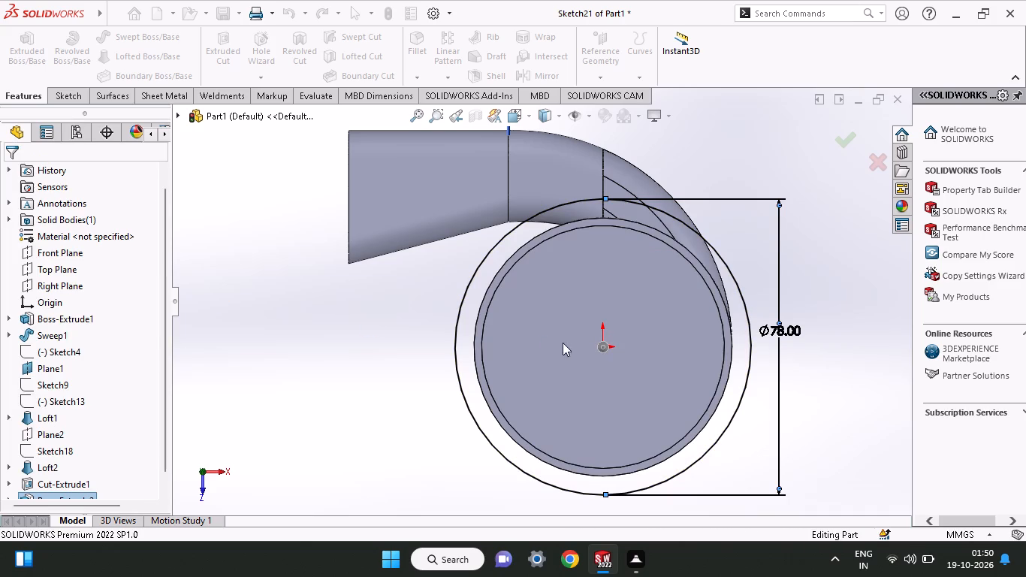
Sketch a 64 mm diameter circle centred on the origin on the flange disc's outer face.
click(563, 343)
click(626, 302)
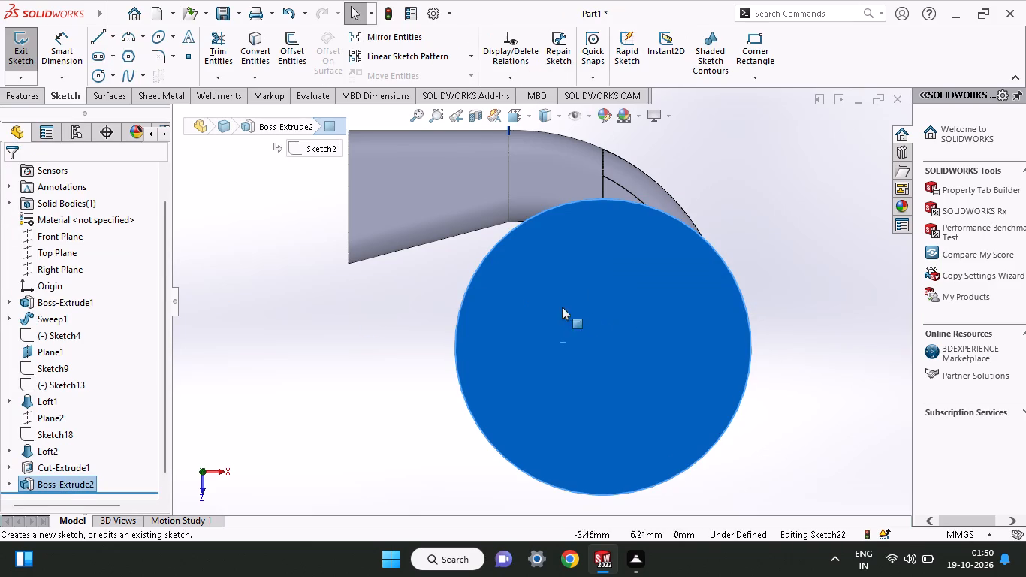
click(100, 80)
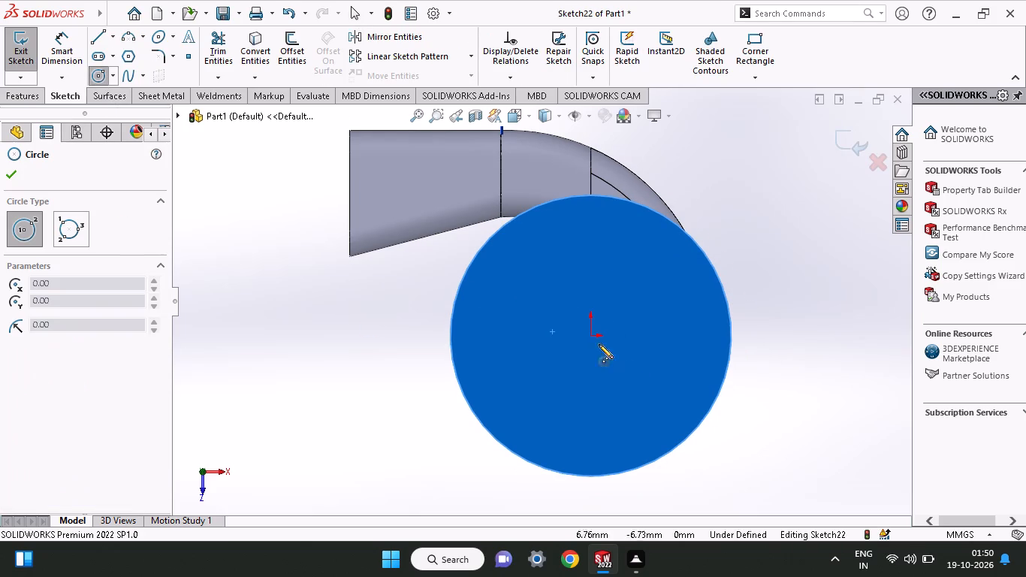
click(590, 337)
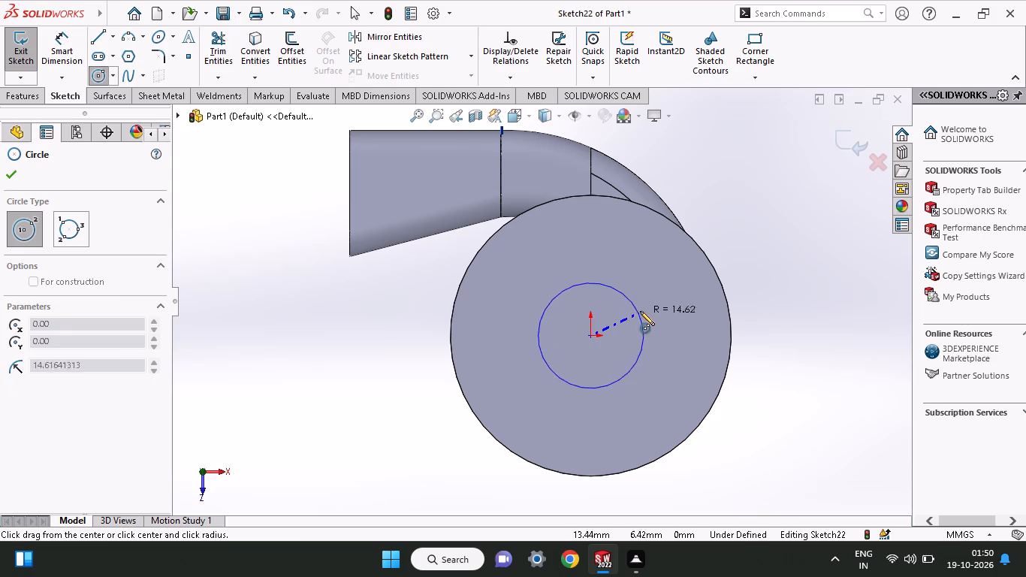
click(640, 311)
click(72, 53)
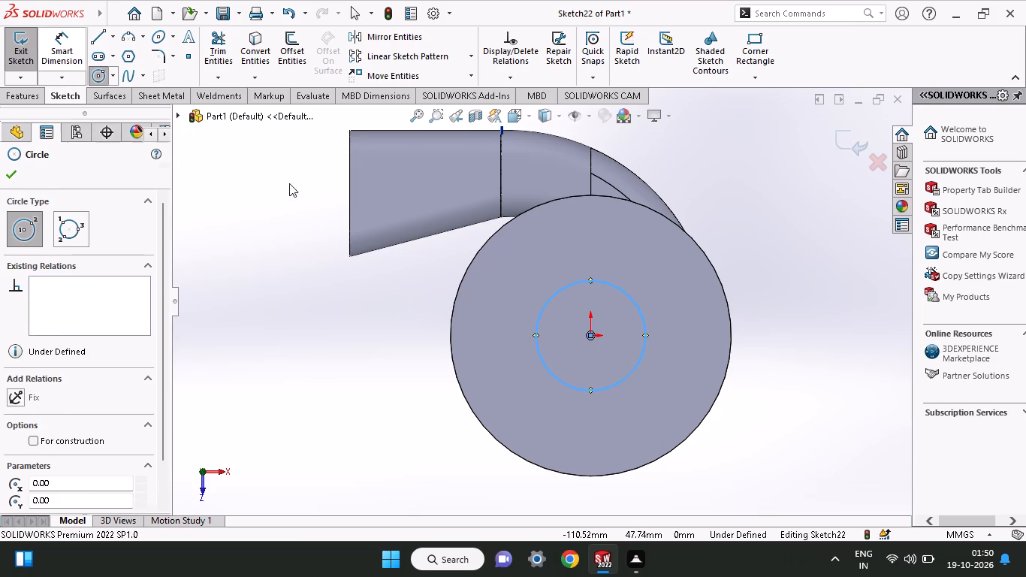
click(548, 372)
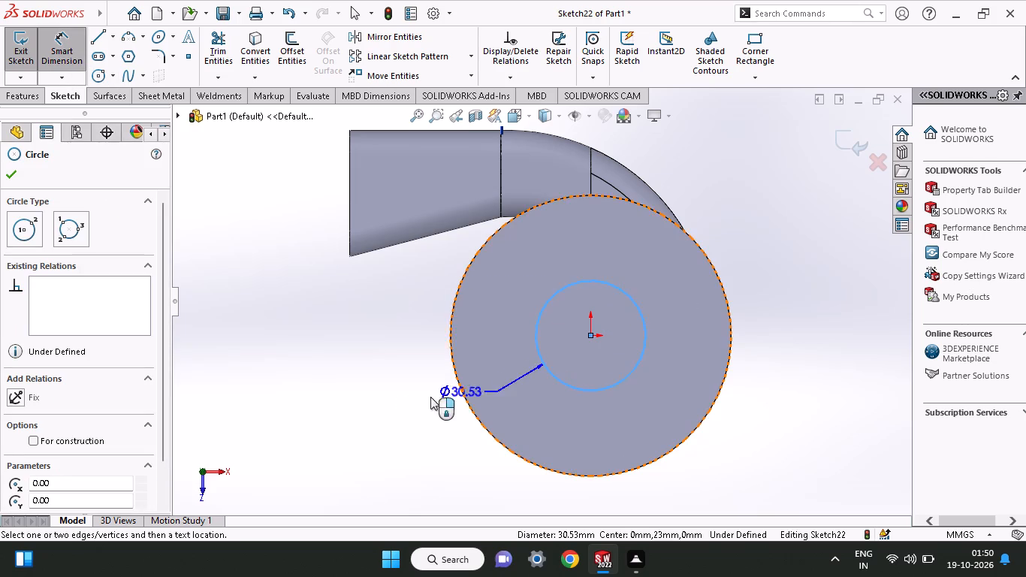
click(396, 398)
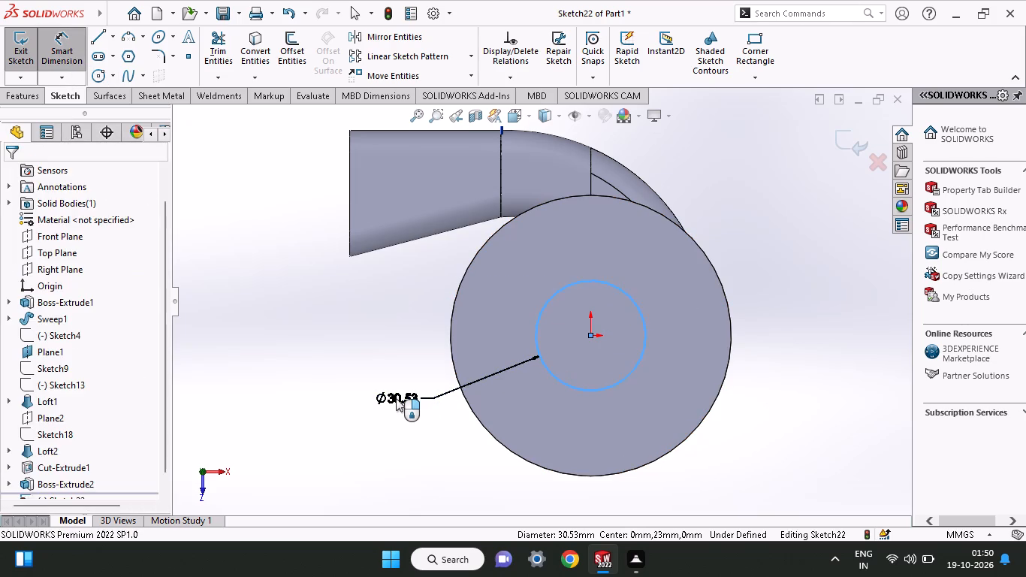
text(64)
key(Return)
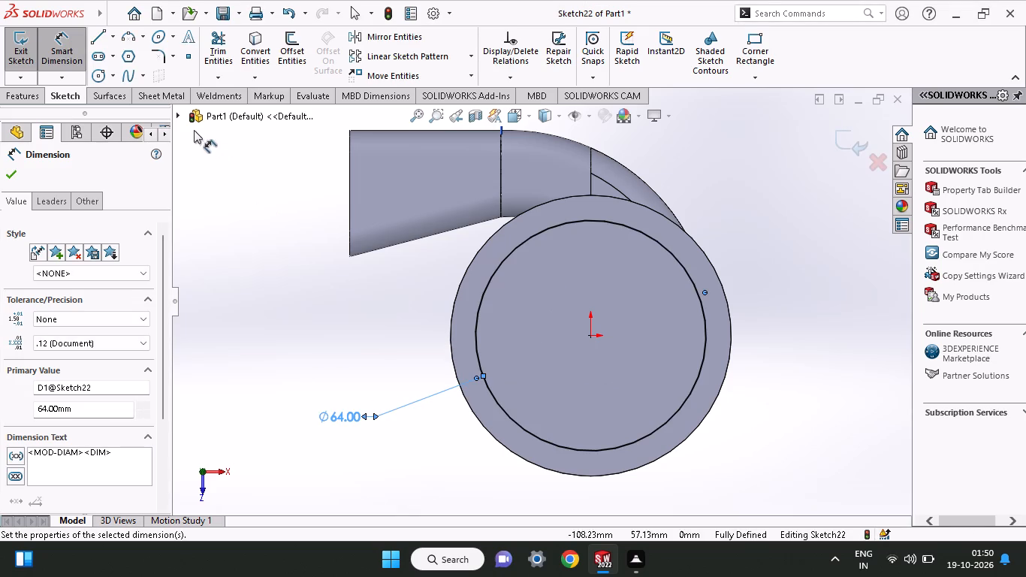
Cut-extrude the 64 mm circle to a blind depth of 11 mm through the flange into the housing.
click(31, 92)
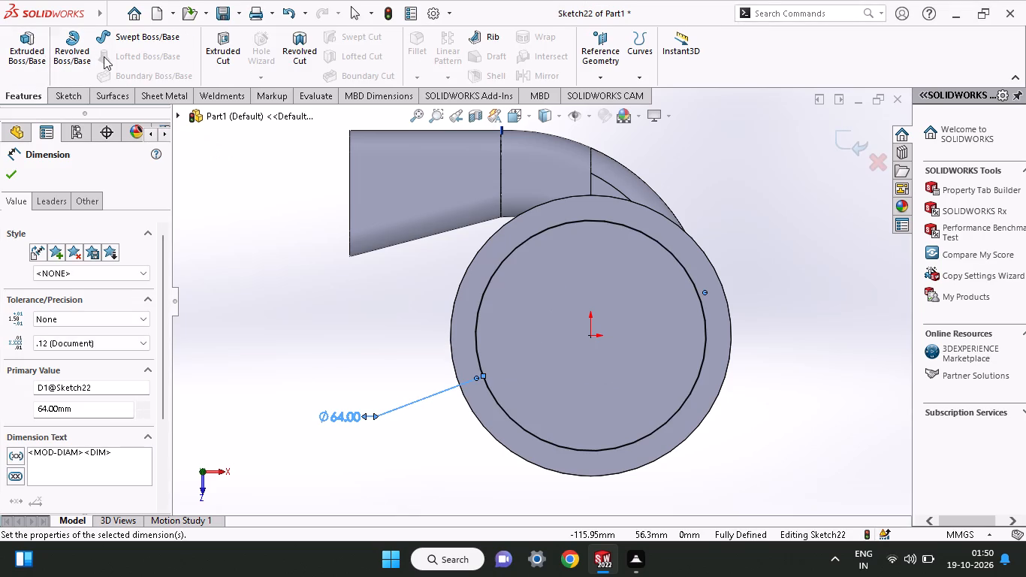
click(222, 49)
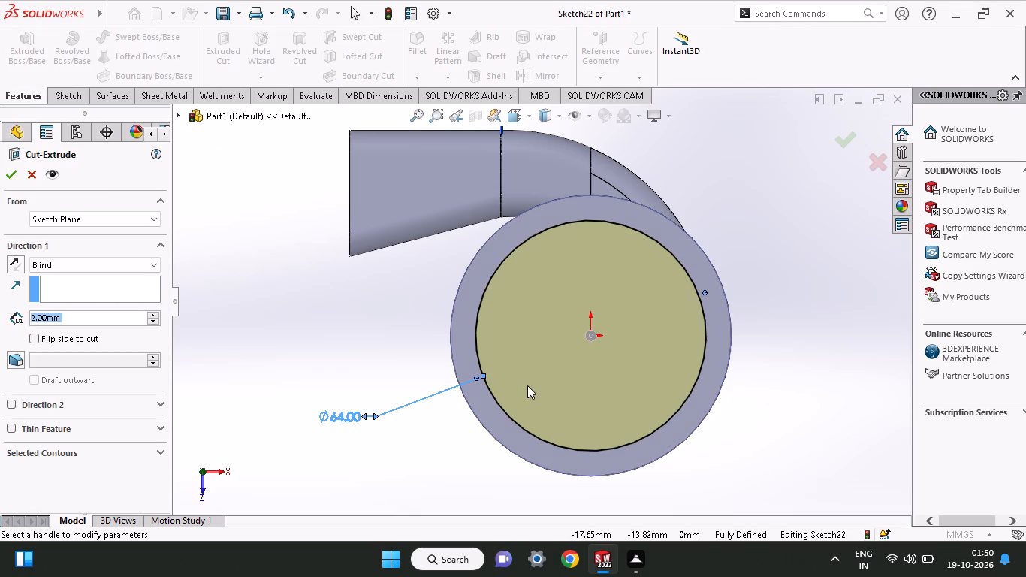
middle_drag(553, 373, 442, 388)
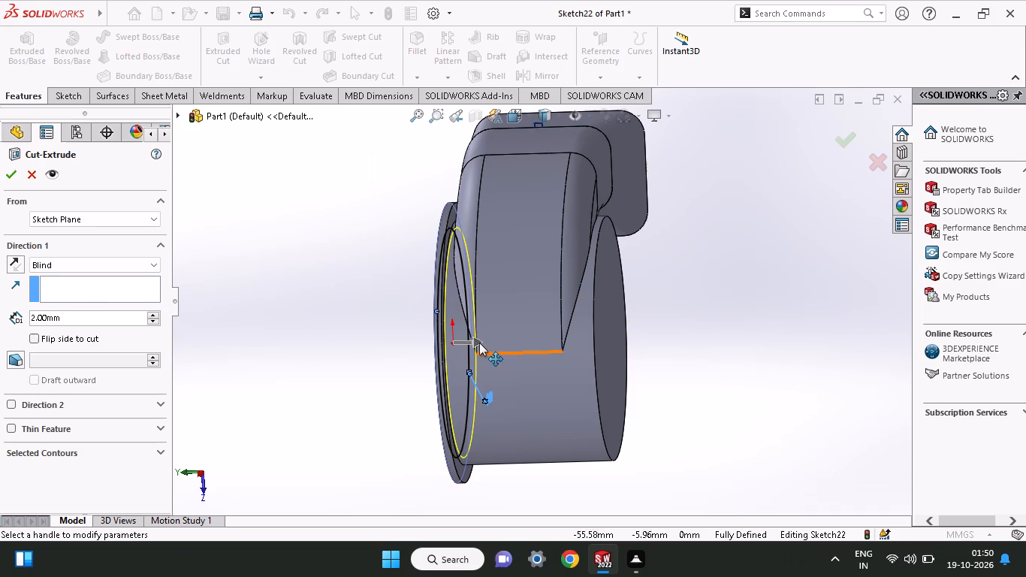
drag(470, 341, 498, 342)
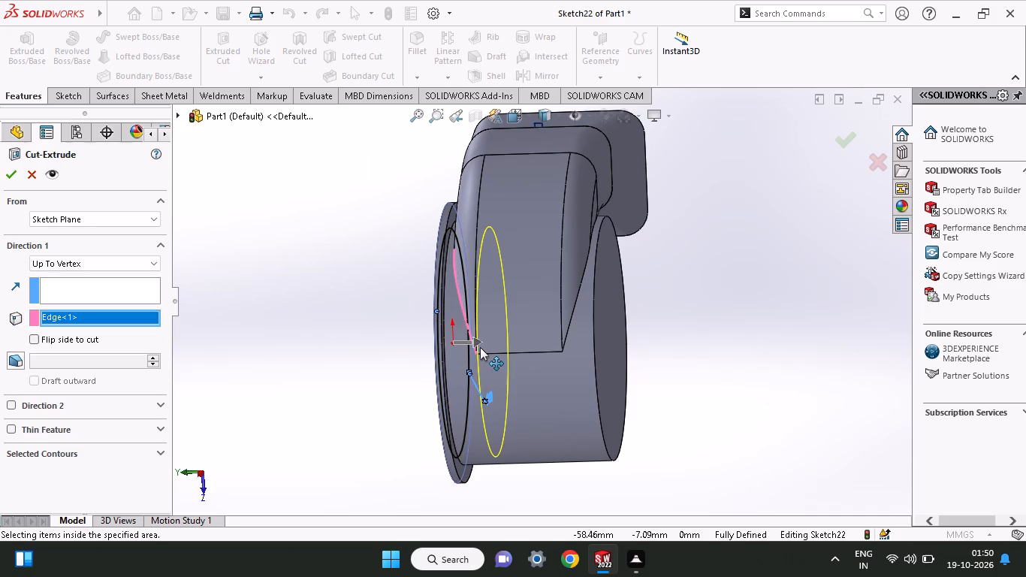
drag(468, 342, 493, 340)
drag(475, 342, 496, 340)
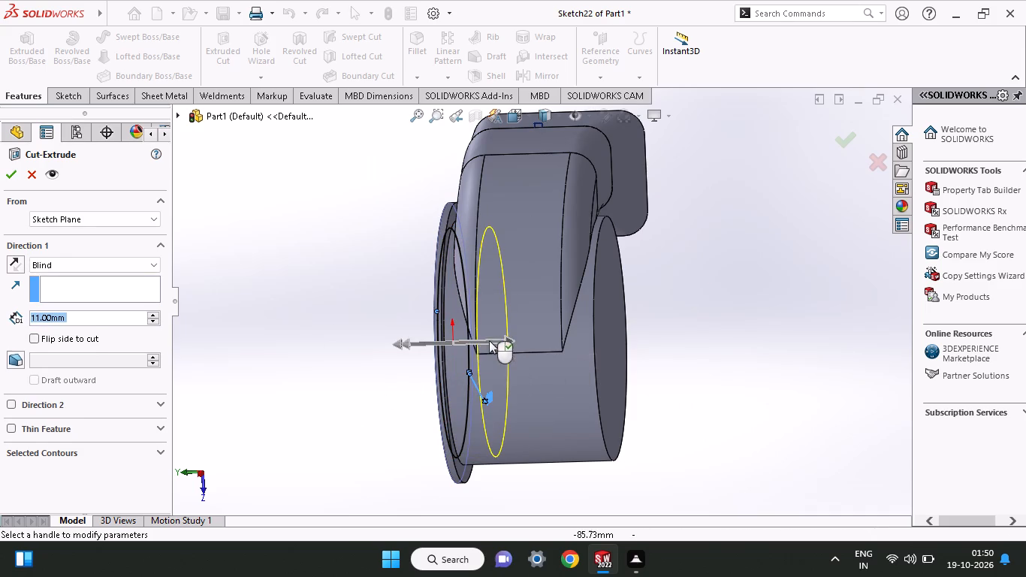
click(10, 174)
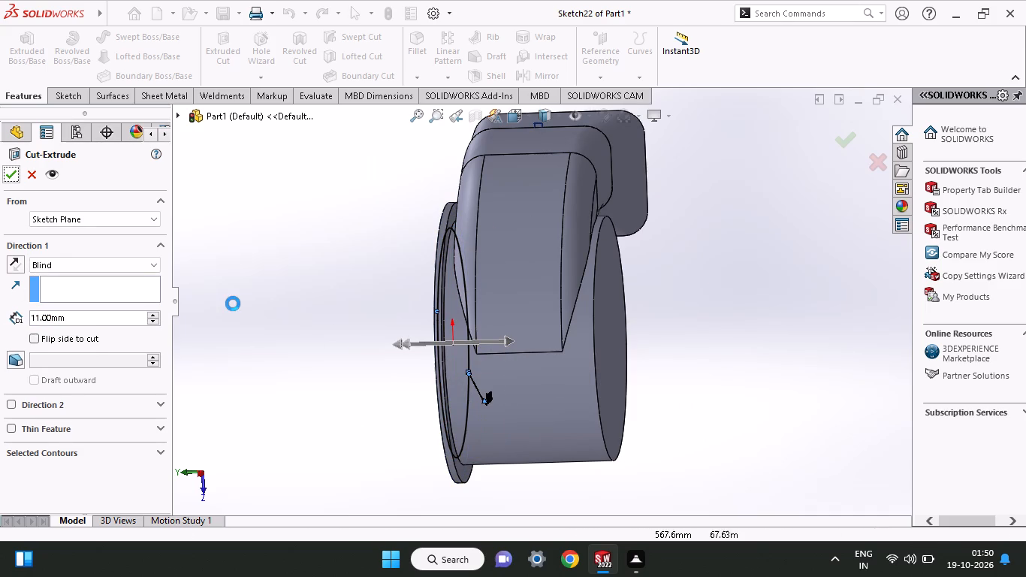
Sketch a circle of about 2 mm radius on the flange ring's face, centred about 34.8 mm directly above the origin.
middle_drag(233, 304, 288, 294)
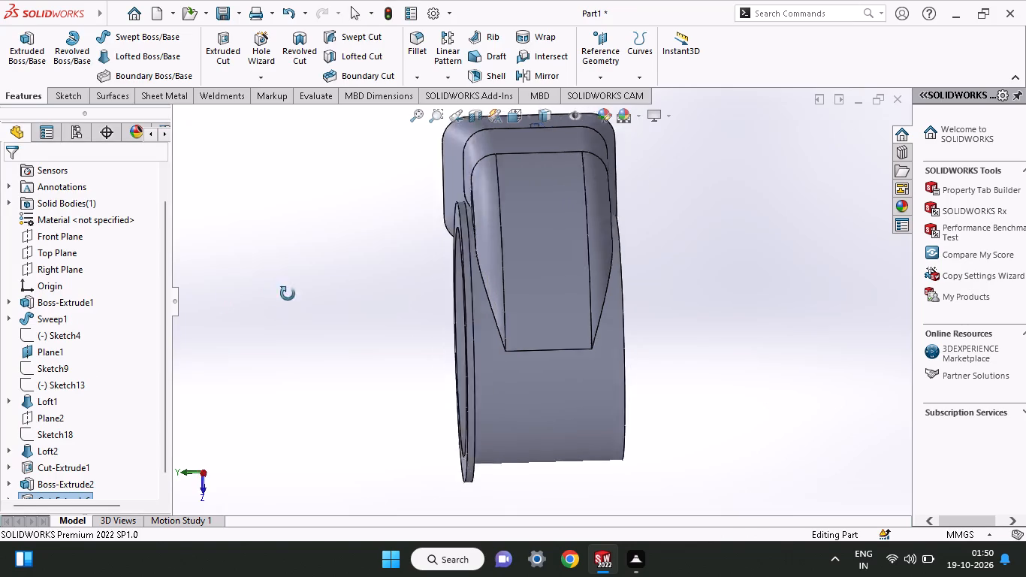
middle_drag(288, 294, 360, 308)
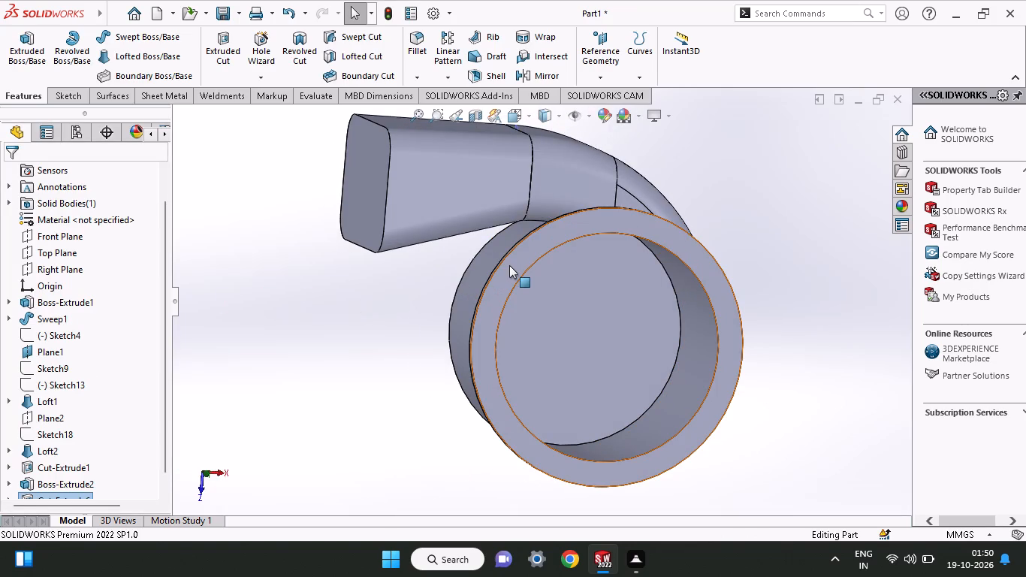
click(509, 265)
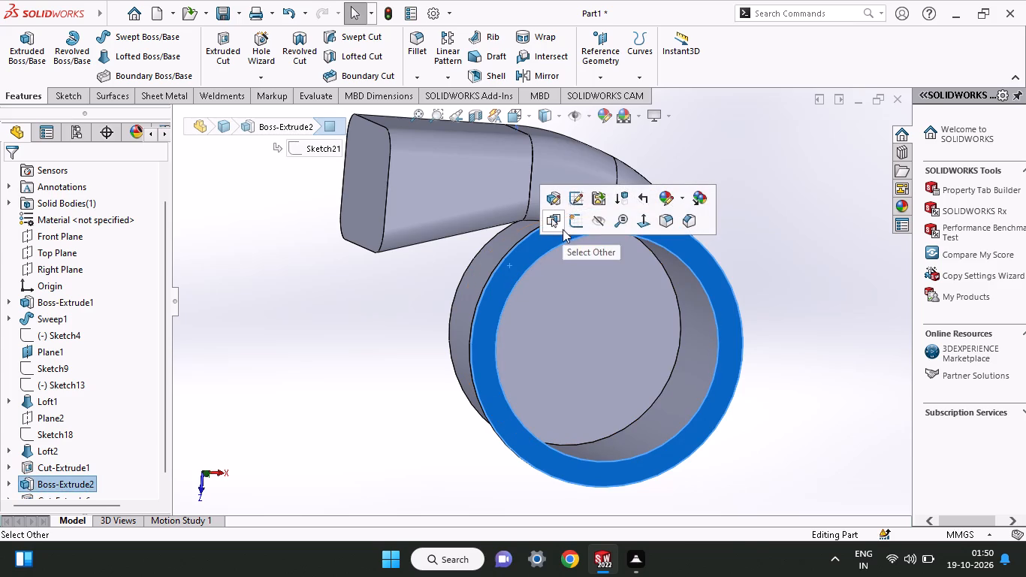
click(567, 222)
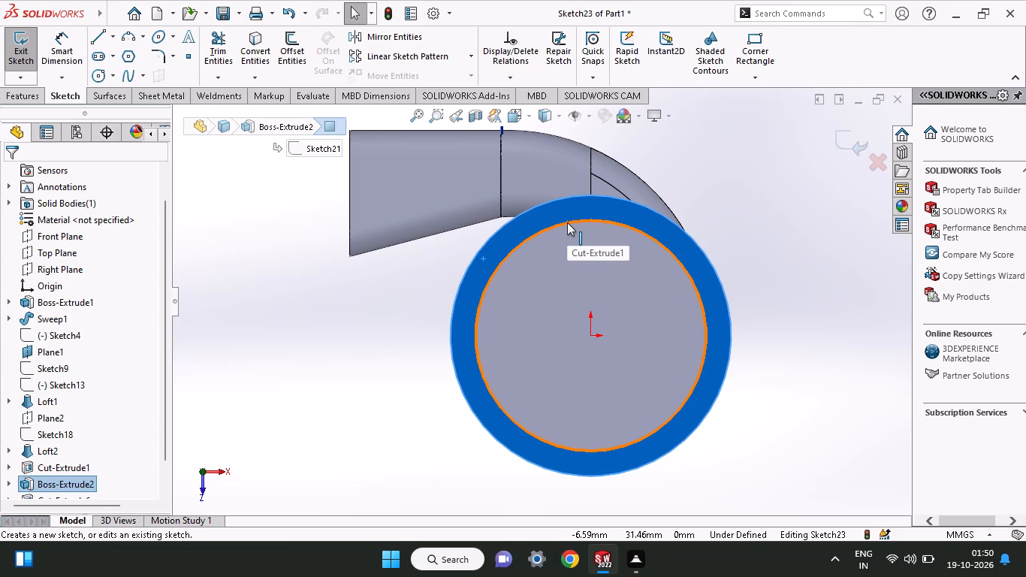
click(92, 67)
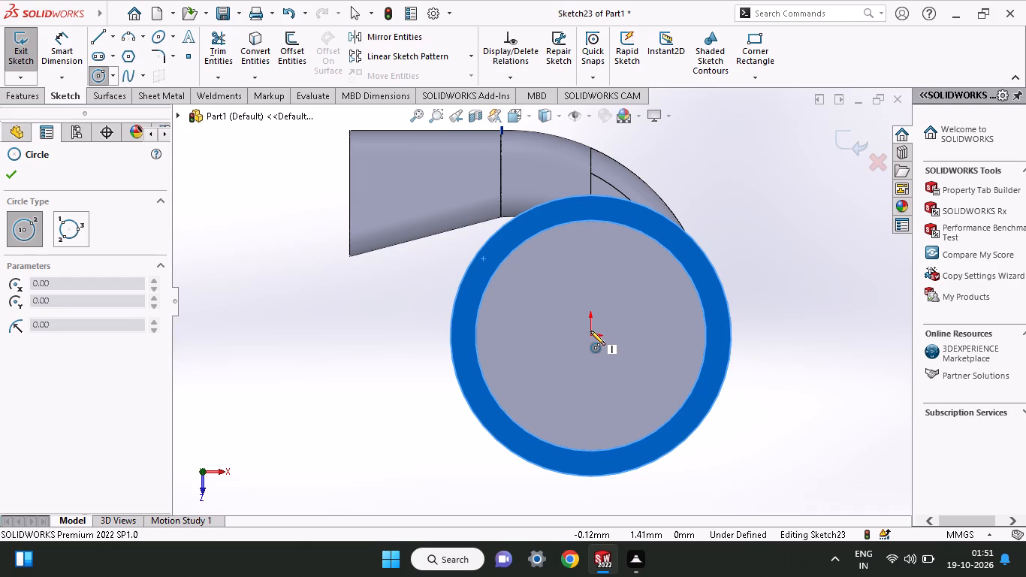
click(594, 210)
click(598, 213)
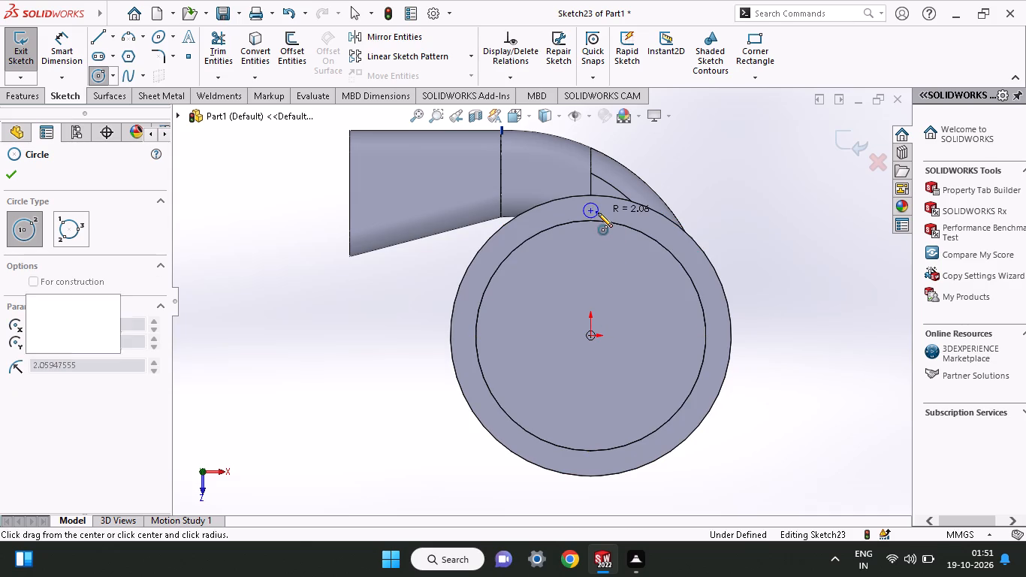
Dimension the vertical distance from the origin to the small circle's centre.
click(54, 33)
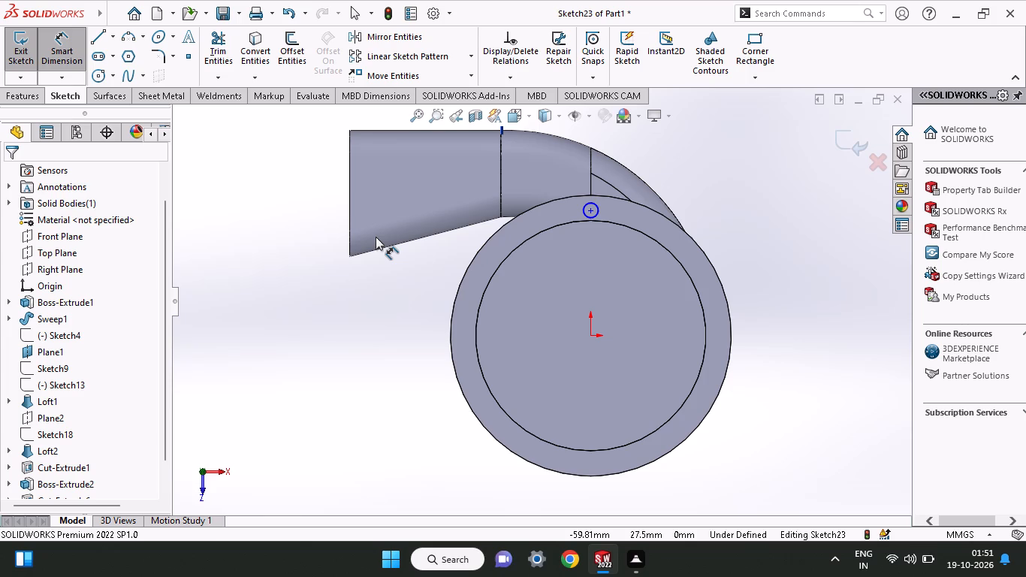
click(588, 336)
click(587, 210)
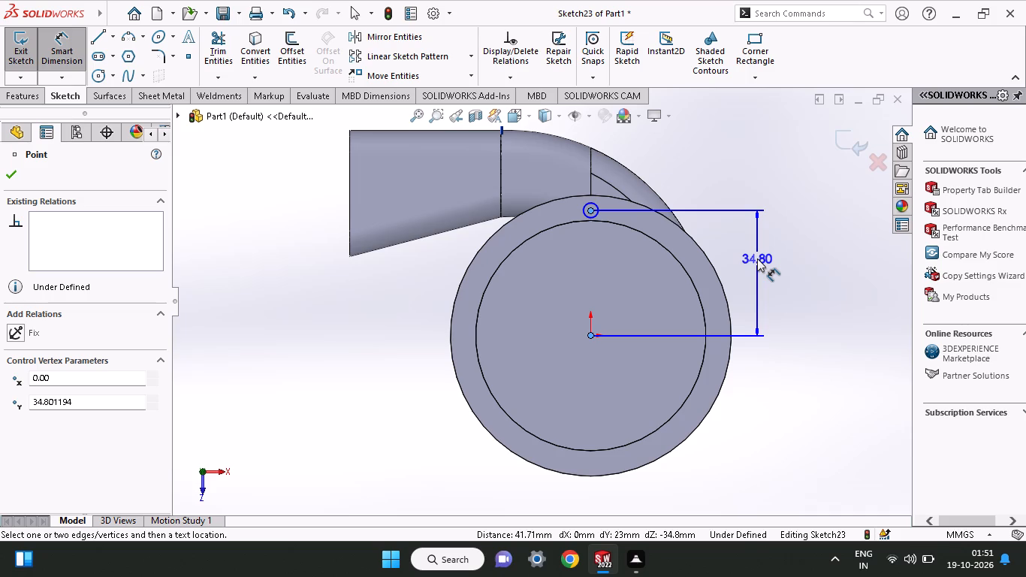
click(757, 258)
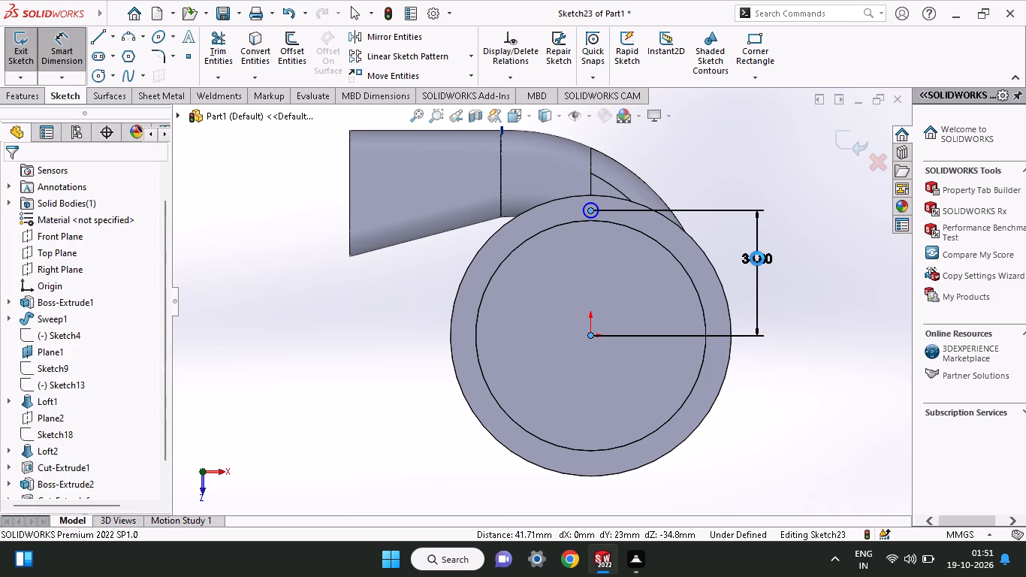
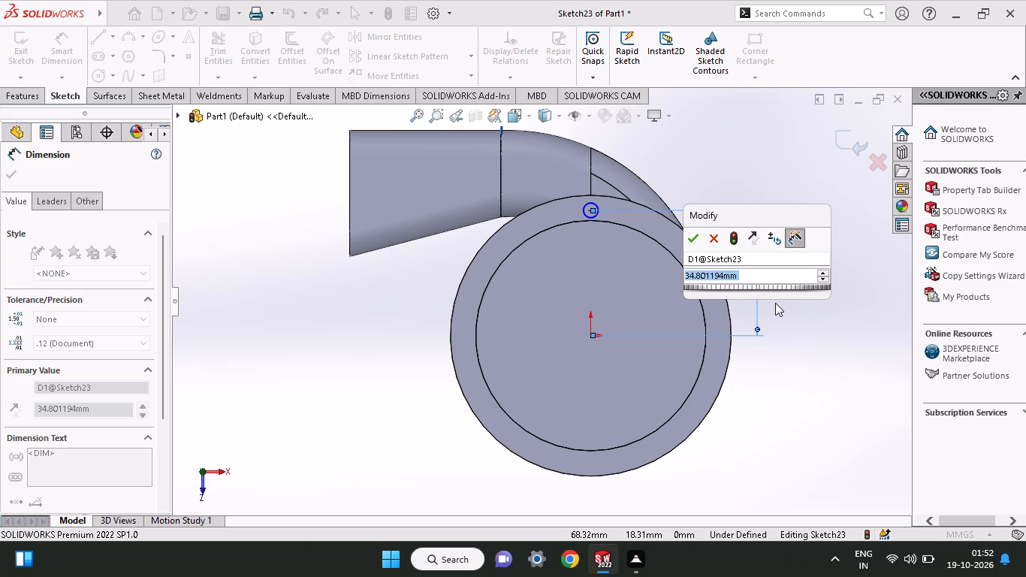
Set the vertical distance from the origin to the small circle's centre to 36 mm.
text(36)
key(Return)
key(Return)
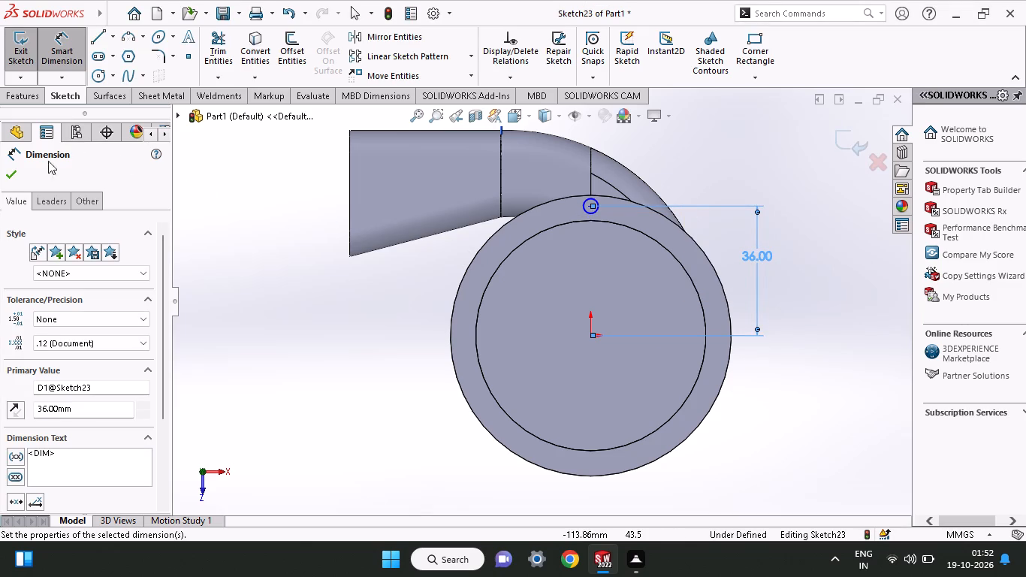
Dimension the small circle on the flange ring with a diameter of 3 mm.
click(61, 64)
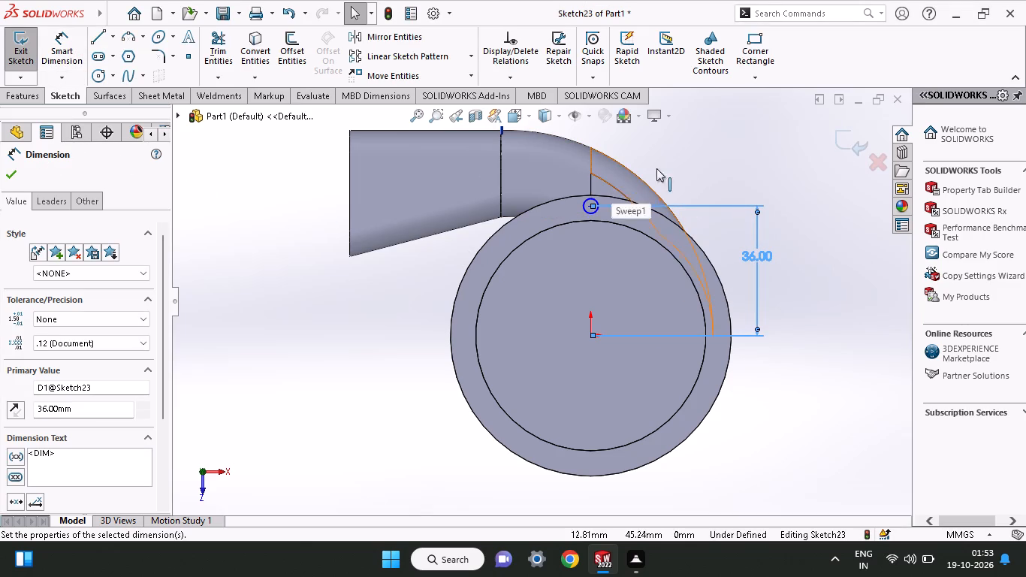
click(75, 54)
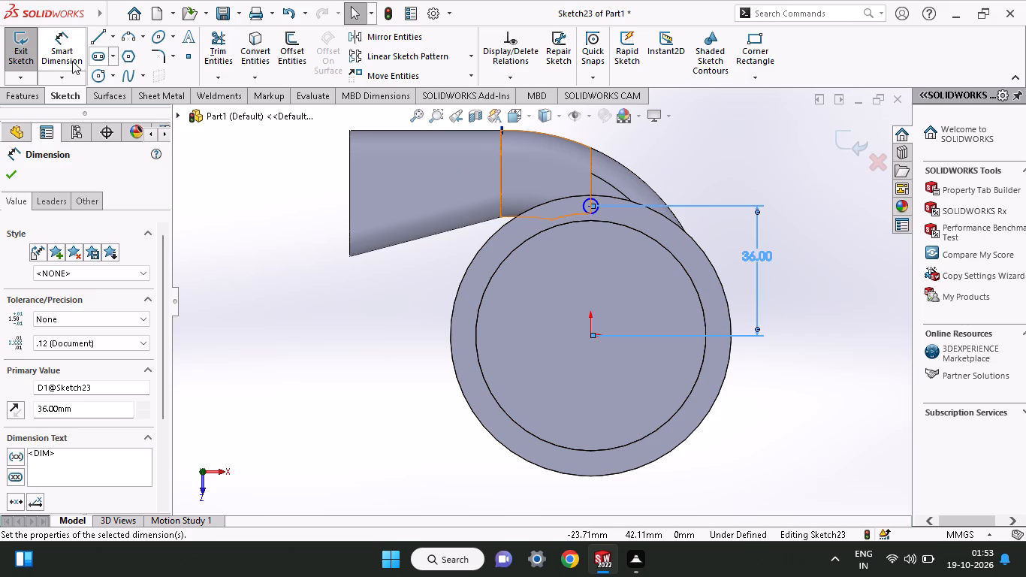
click(597, 211)
click(680, 159)
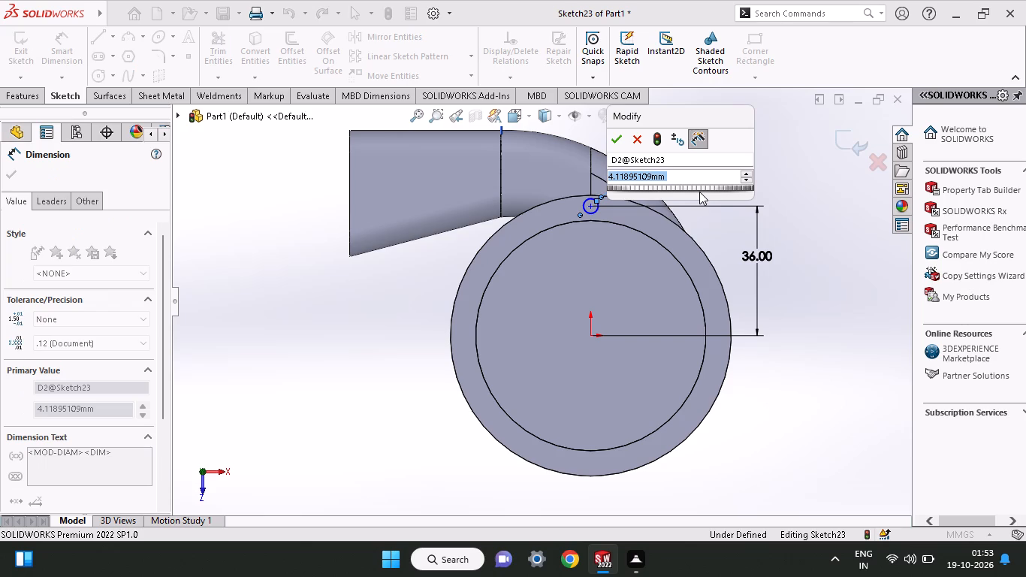
key(3)
key(Return)
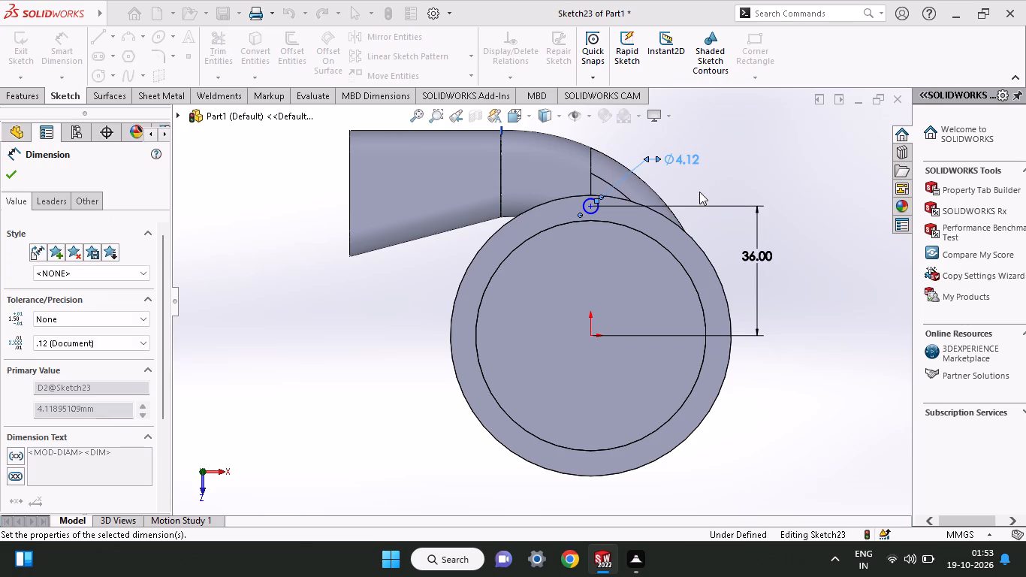
Cut-extrude the 3 mm circle through the flange ring, blind 3 mm in Direction 1 and blind 22 mm in Direction 2.
click(29, 95)
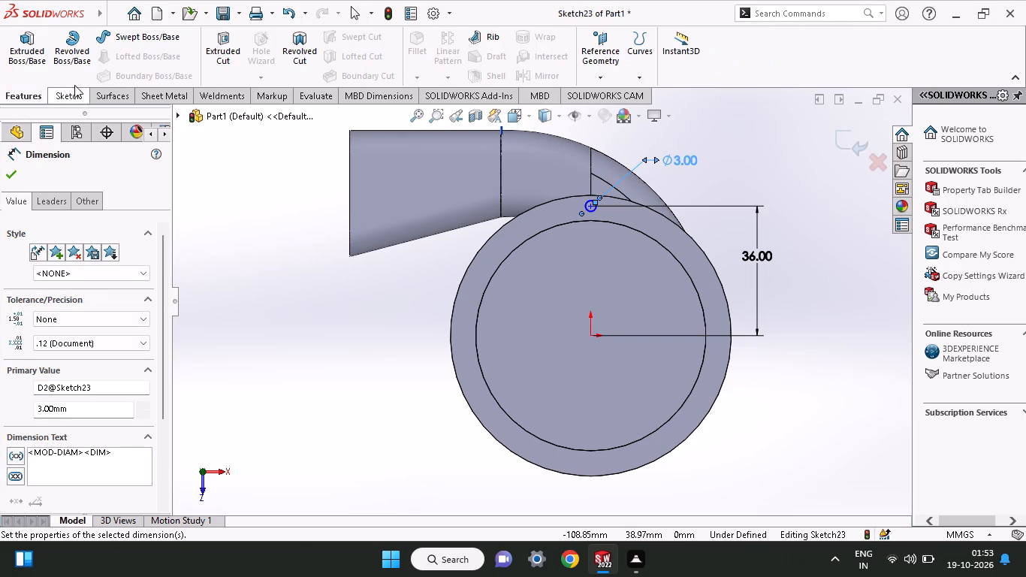
click(225, 59)
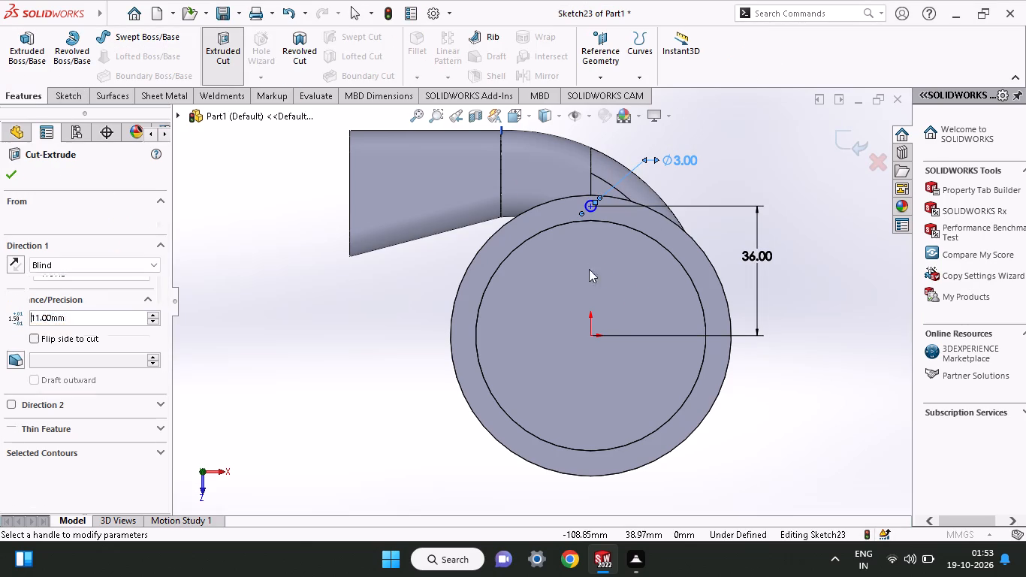
middle_drag(728, 171, 683, 267)
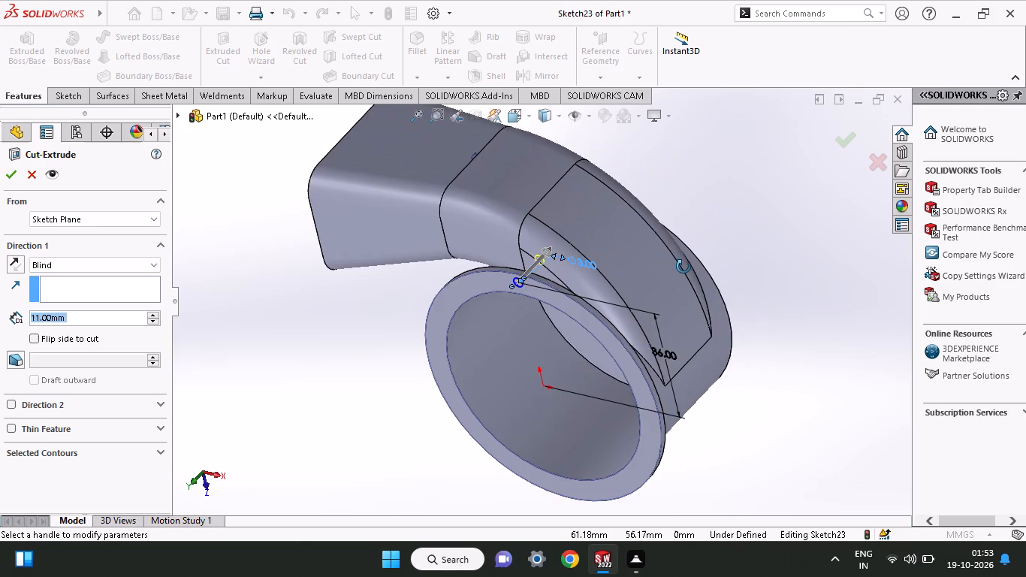
middle_drag(683, 267, 680, 271)
drag(540, 257, 525, 276)
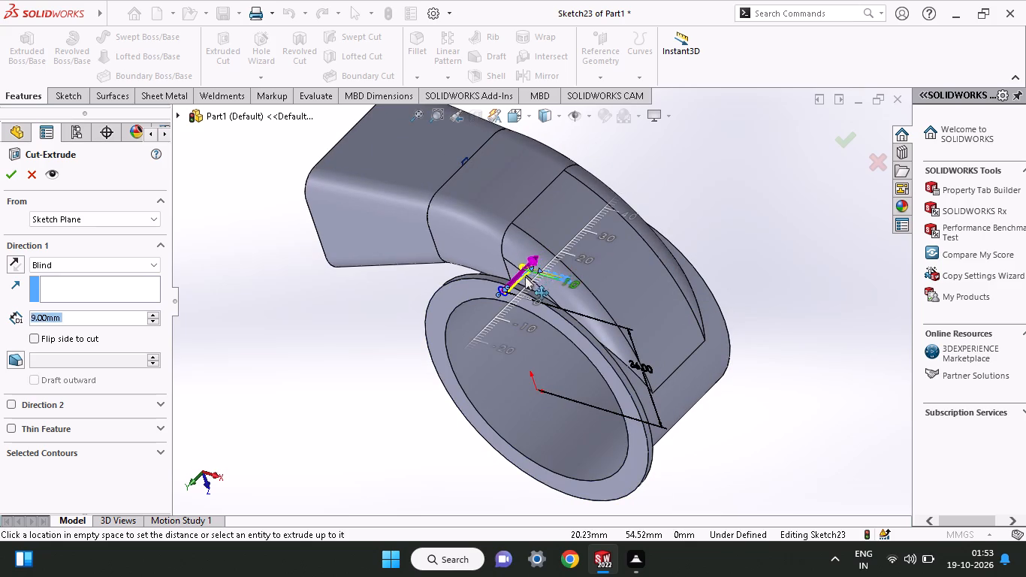
drag(525, 276, 517, 289)
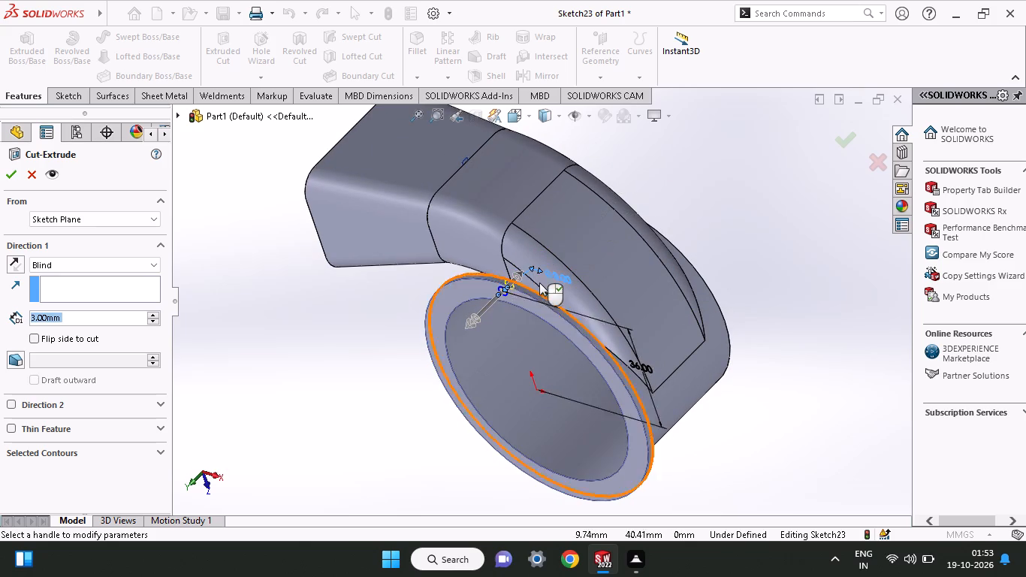
drag(475, 315, 465, 341)
middle_drag(624, 252, 624, 254)
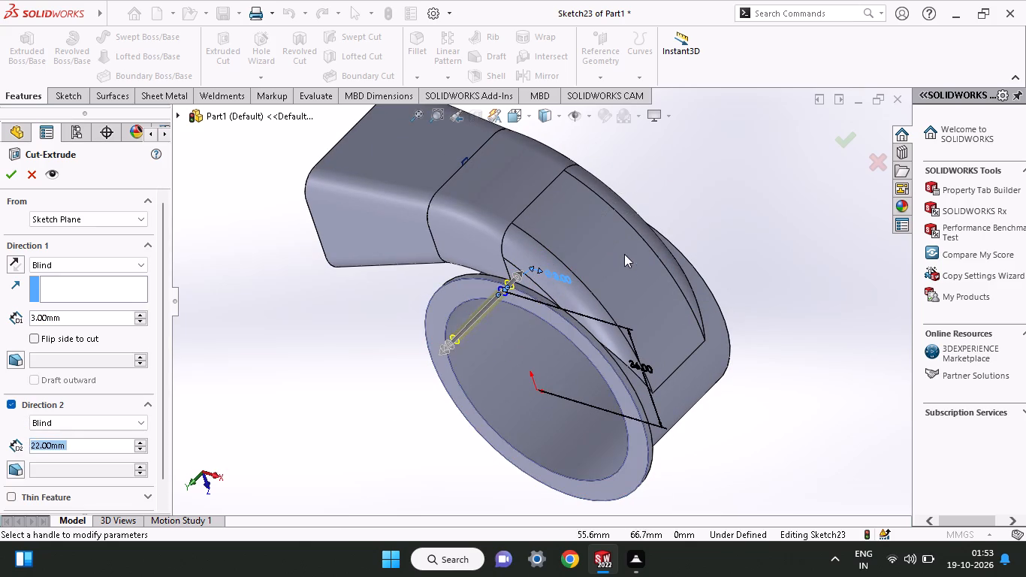
middle_drag(624, 254, 610, 308)
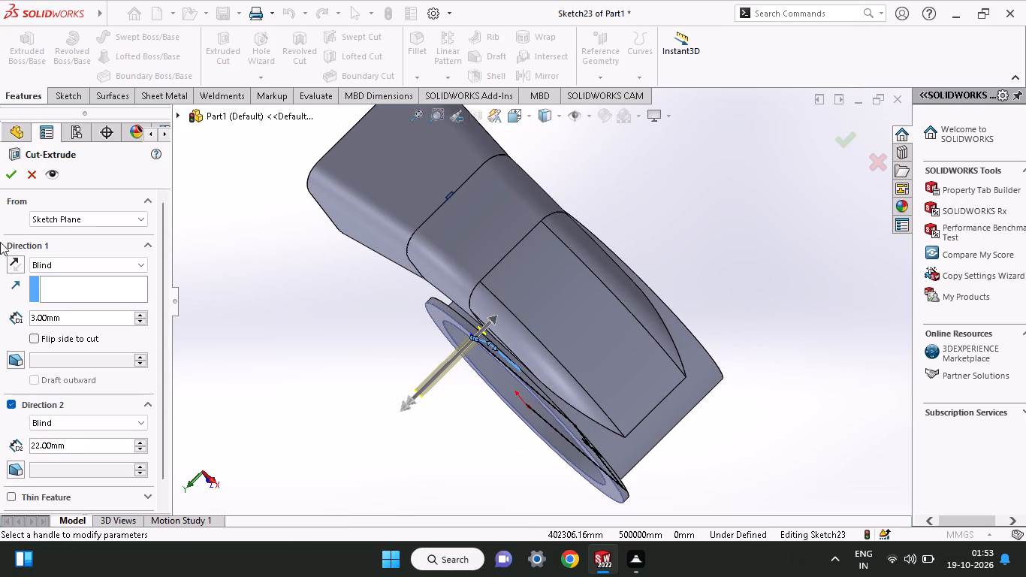
click(8, 181)
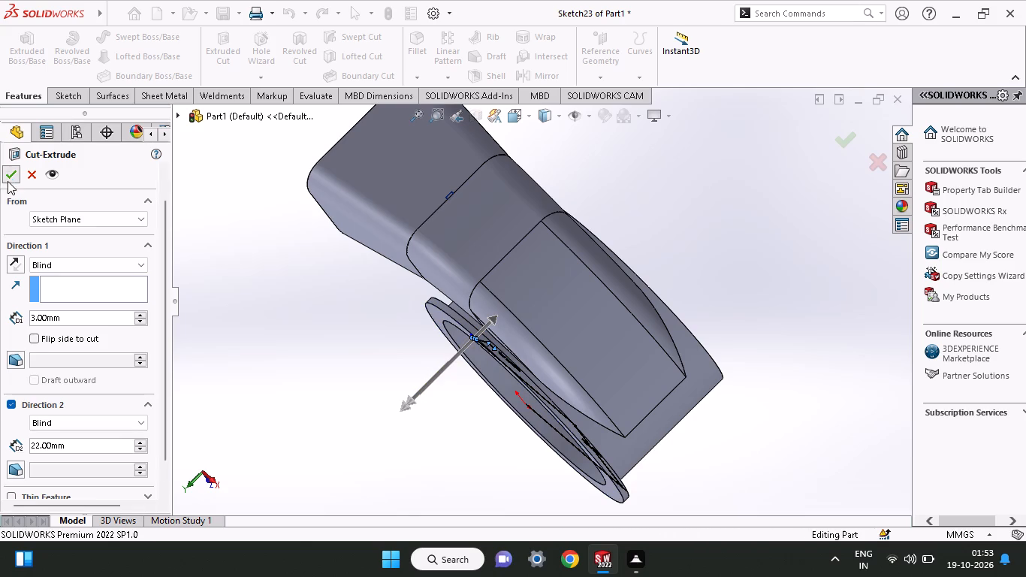
Inspect the small flange hole, select the flange ring's outer face and orient the view normal to it.
middle_drag(487, 390, 567, 240)
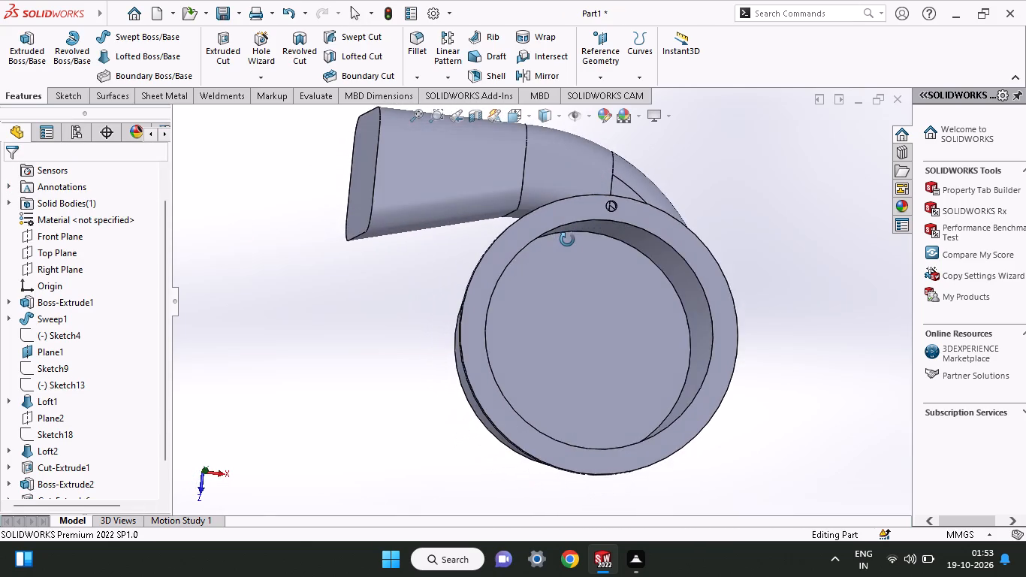
middle_drag(567, 240, 524, 276)
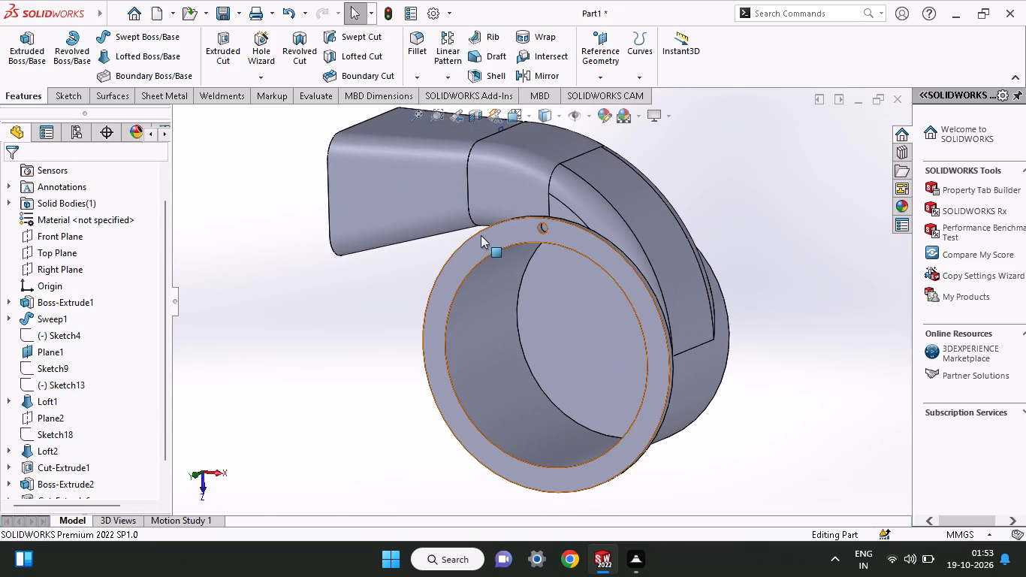
click(480, 240)
click(546, 195)
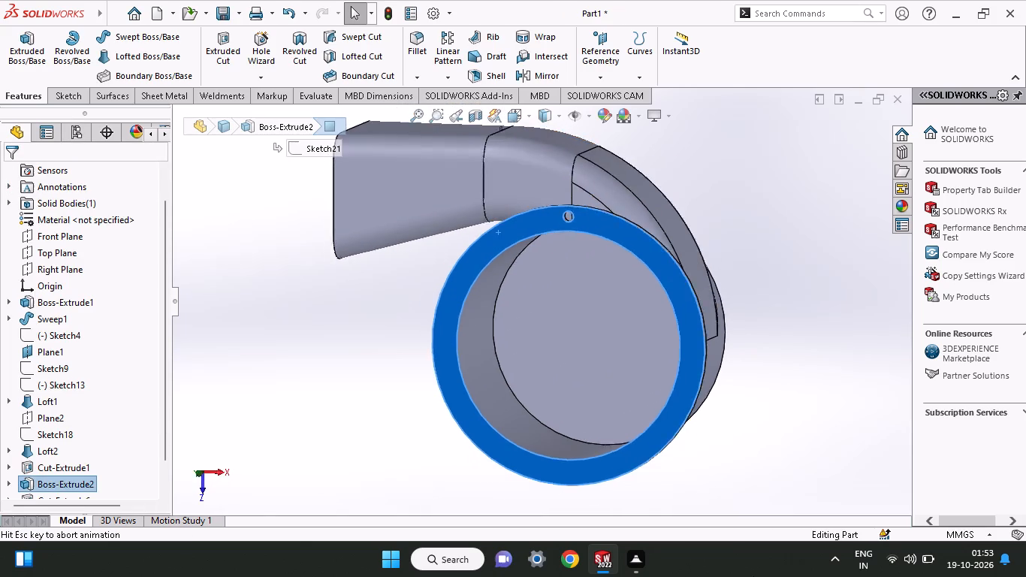
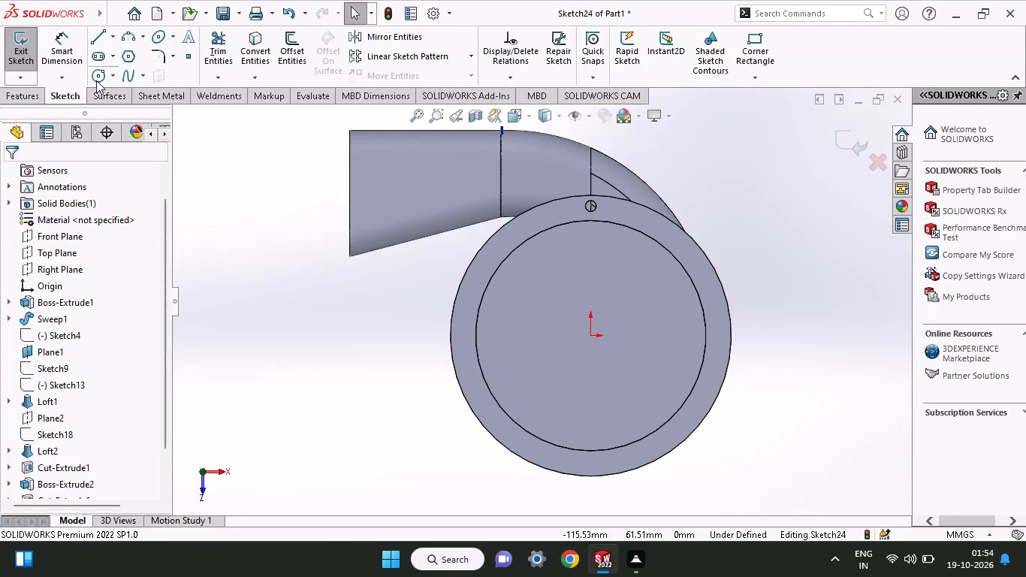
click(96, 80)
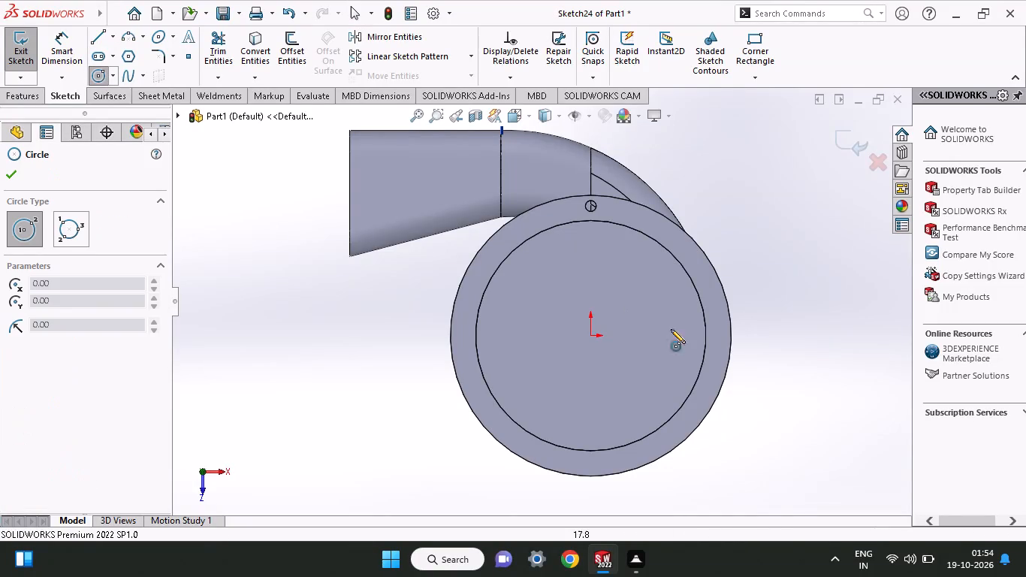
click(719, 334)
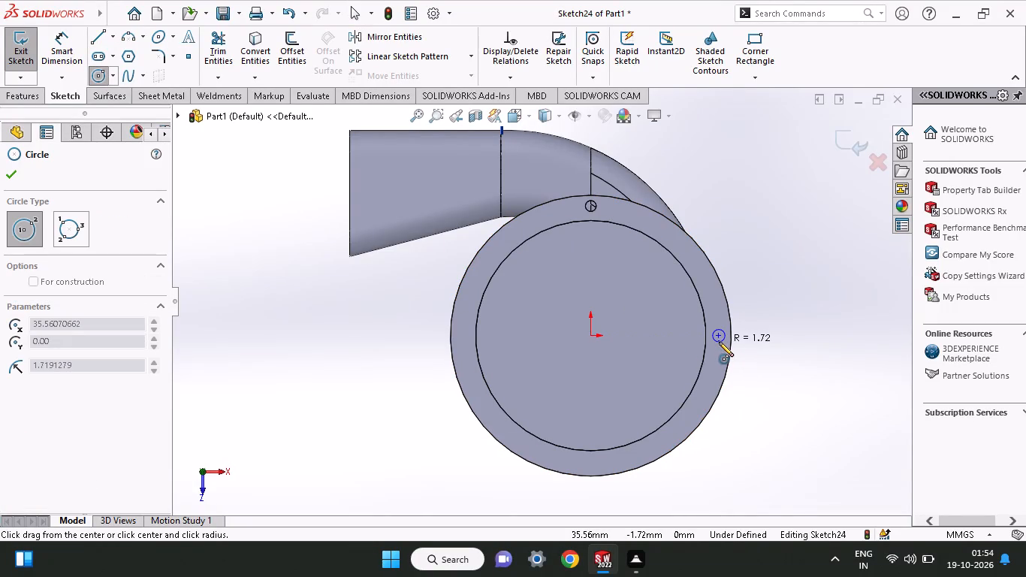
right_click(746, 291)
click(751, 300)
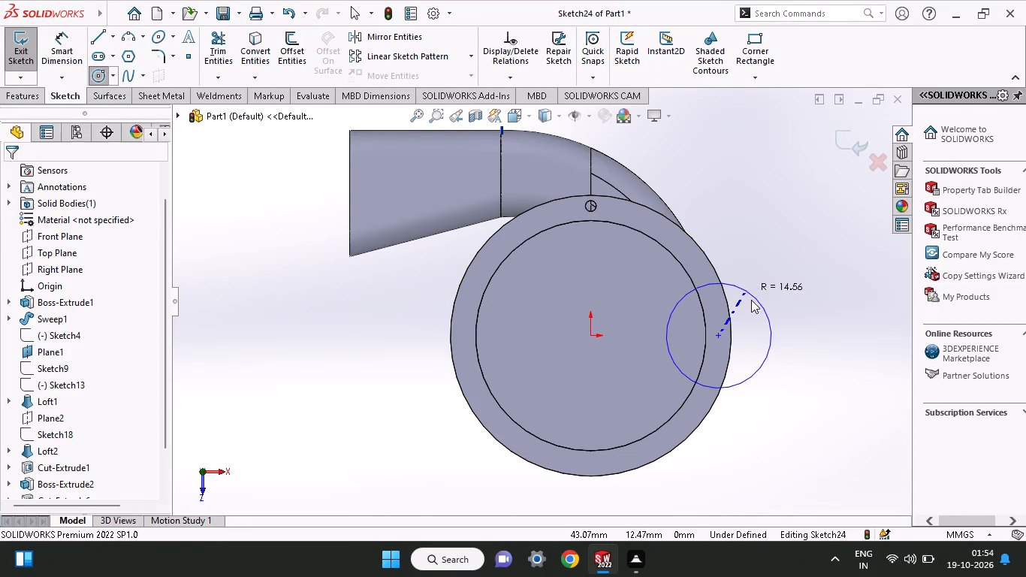
Sketch two lines from the origin on the flange face: a horizontal one and an inclined one about 26 mm long.
click(95, 43)
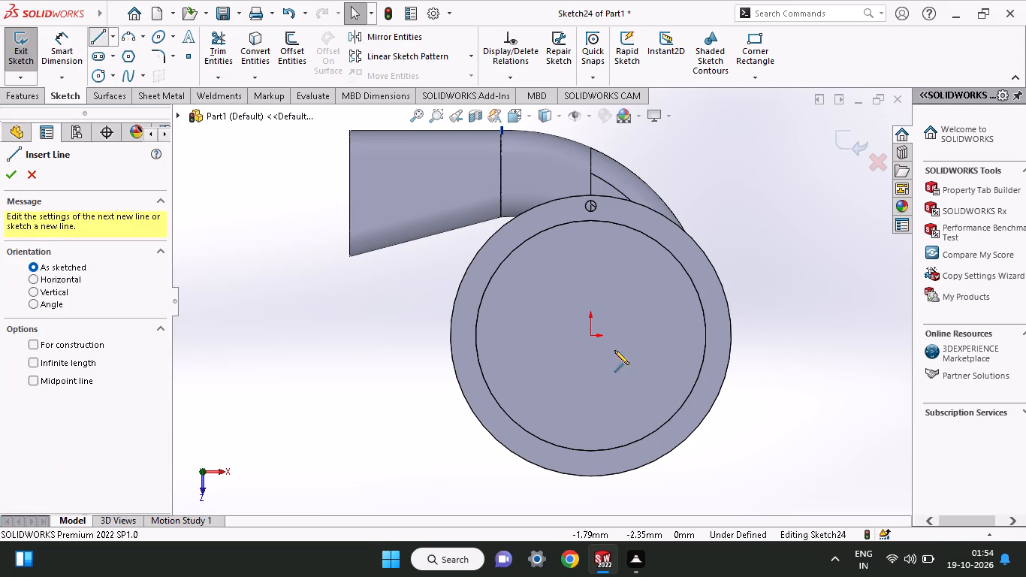
click(590, 335)
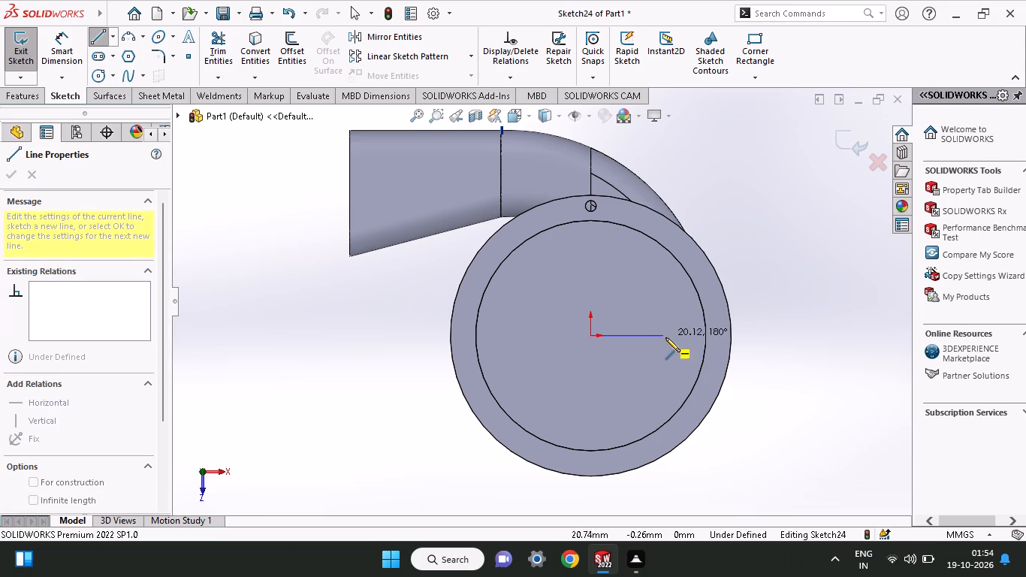
click(668, 340)
right_click(669, 307)
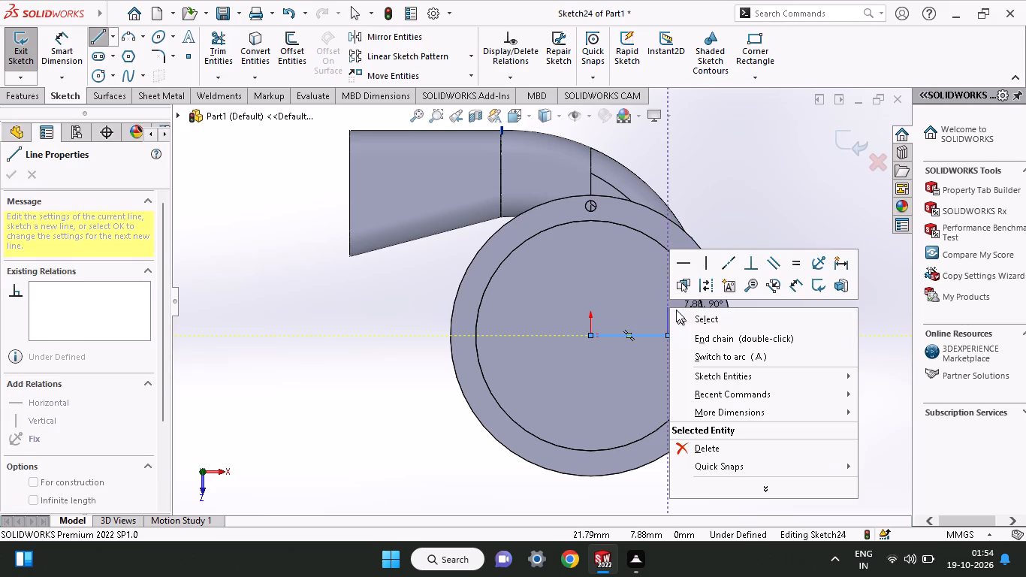
click(679, 316)
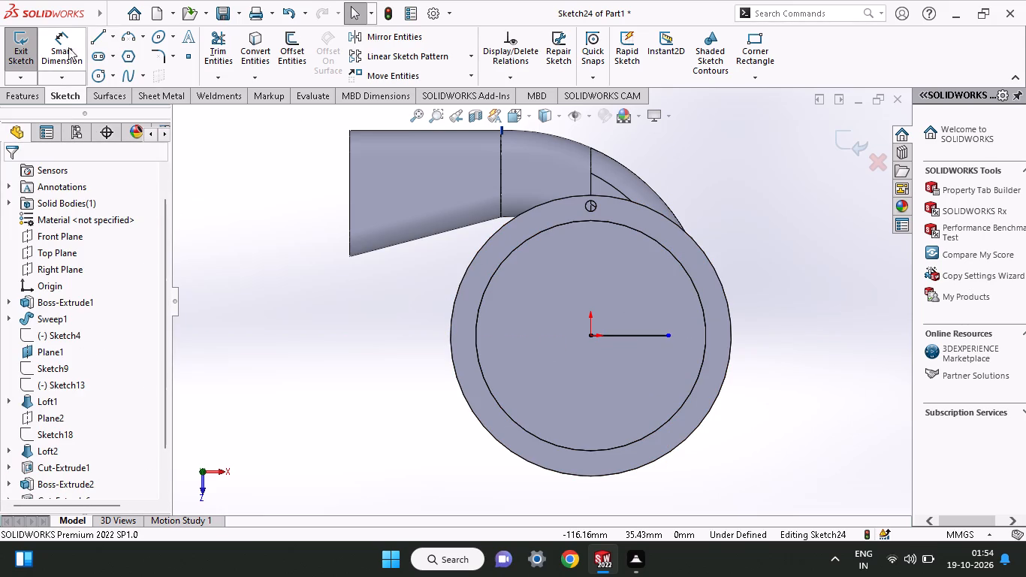
click(96, 34)
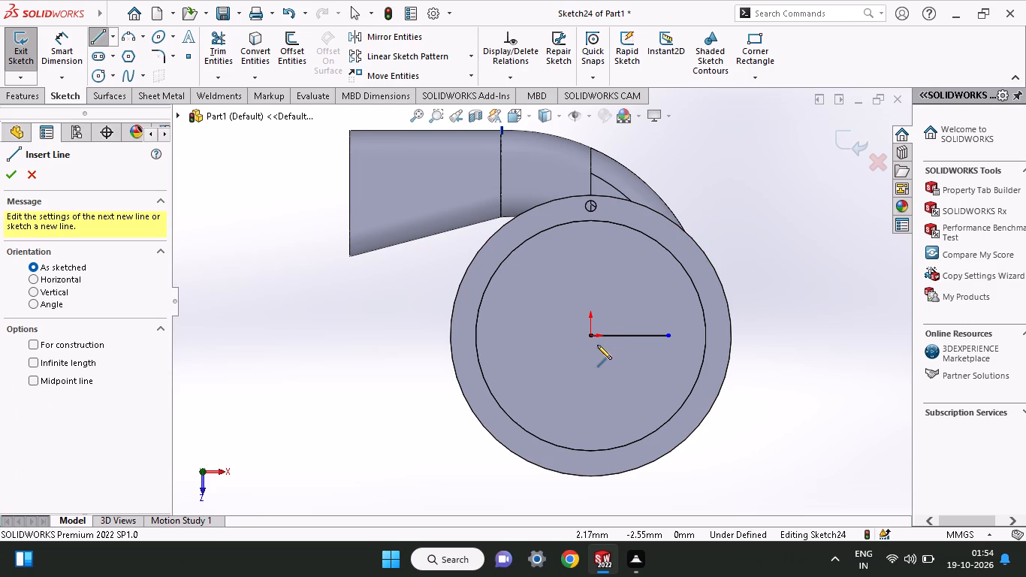
click(591, 340)
click(645, 260)
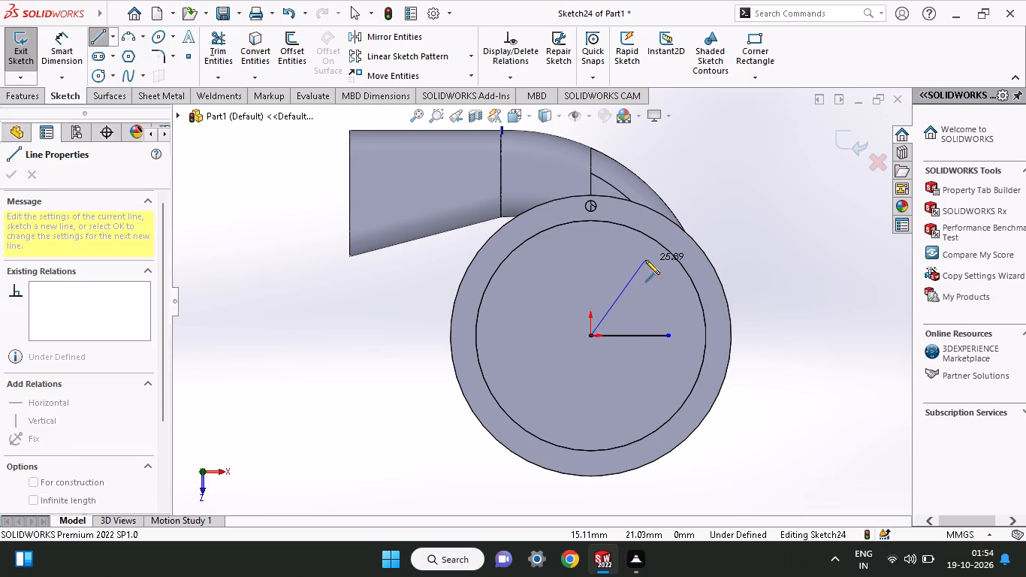
right_click(750, 222)
click(762, 240)
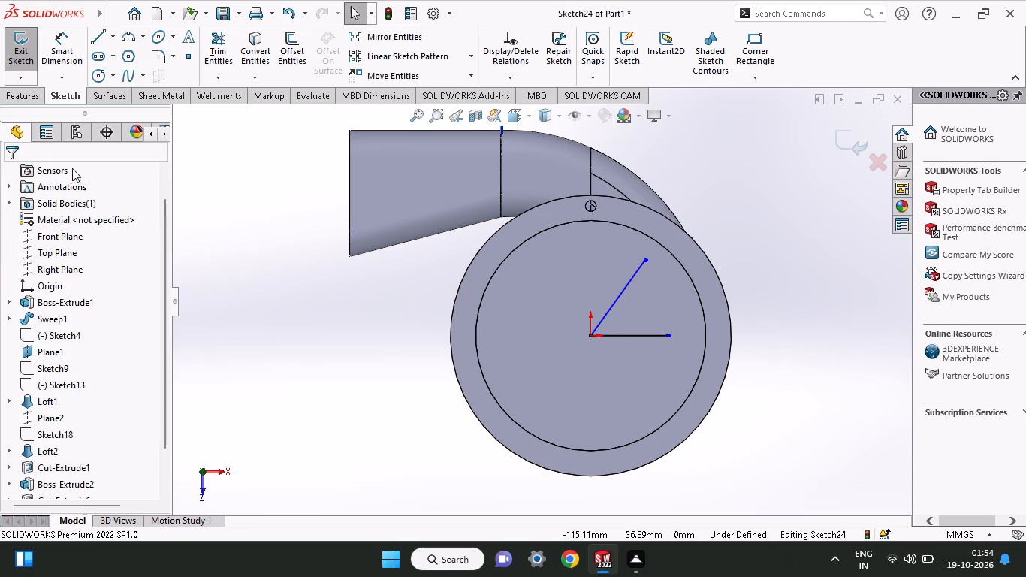
Dimension the angle between the horizontal and inclined lines at 60°.
click(65, 56)
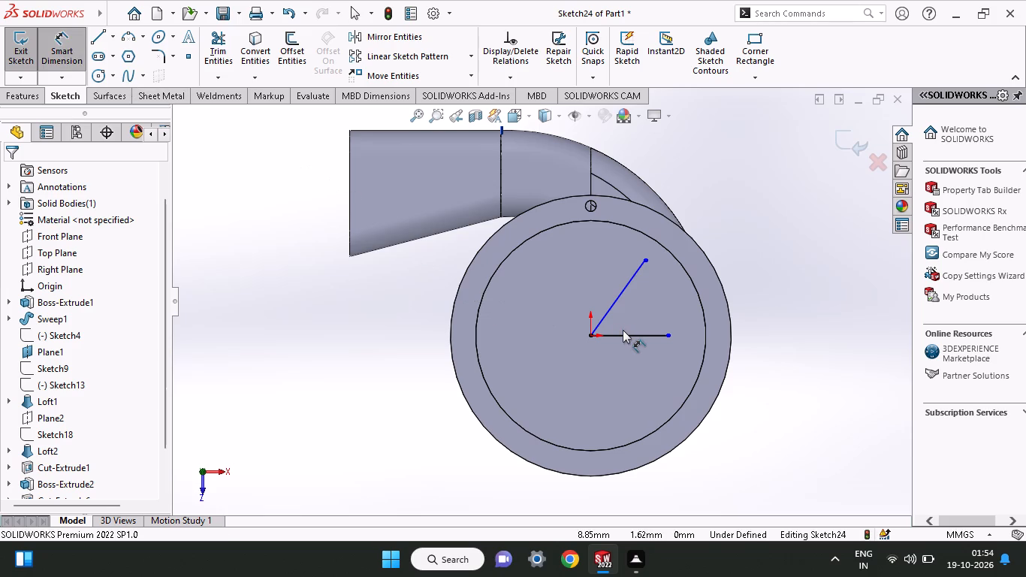
click(654, 340)
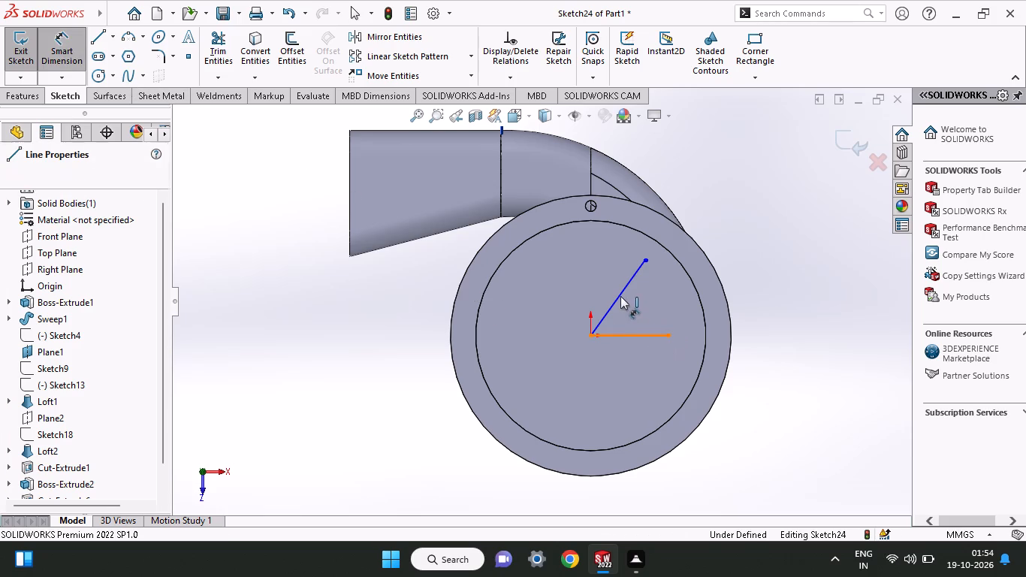
click(620, 291)
click(639, 309)
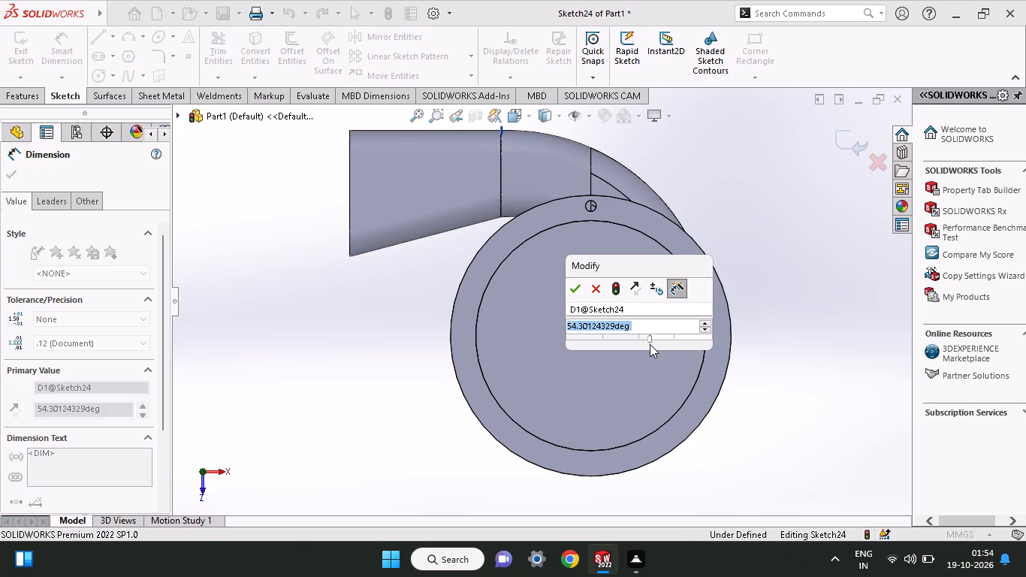
text(60)
key(Return)
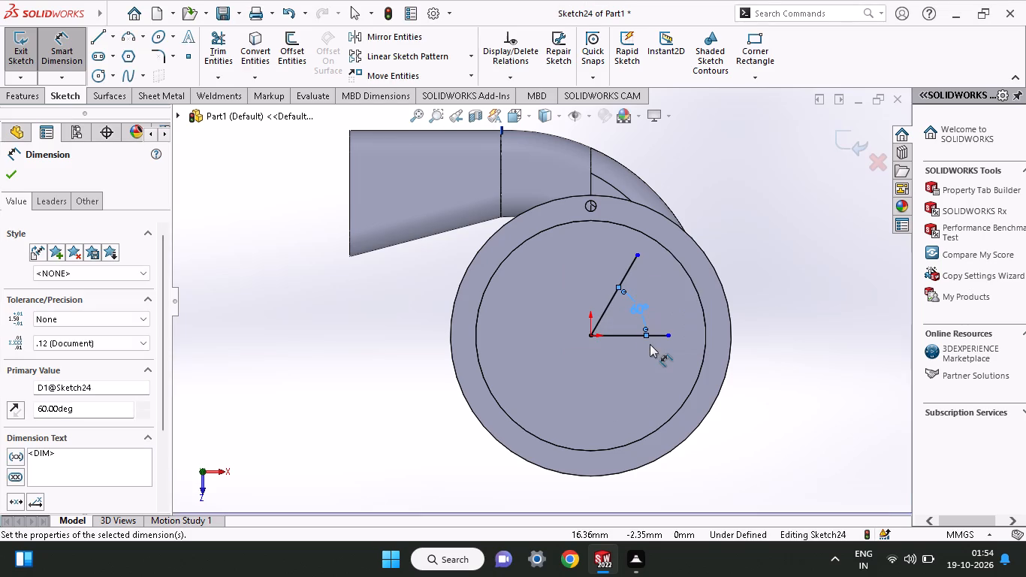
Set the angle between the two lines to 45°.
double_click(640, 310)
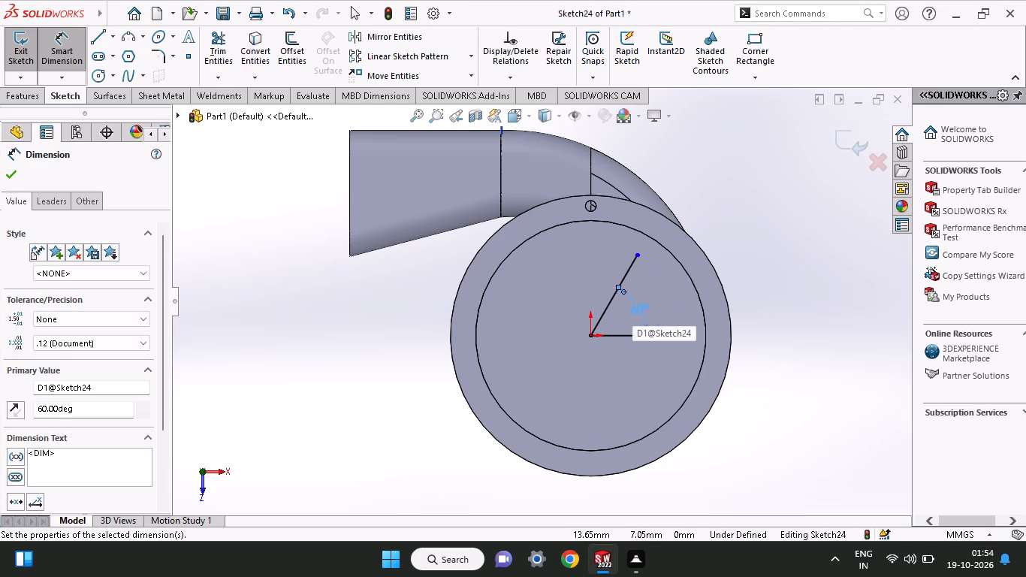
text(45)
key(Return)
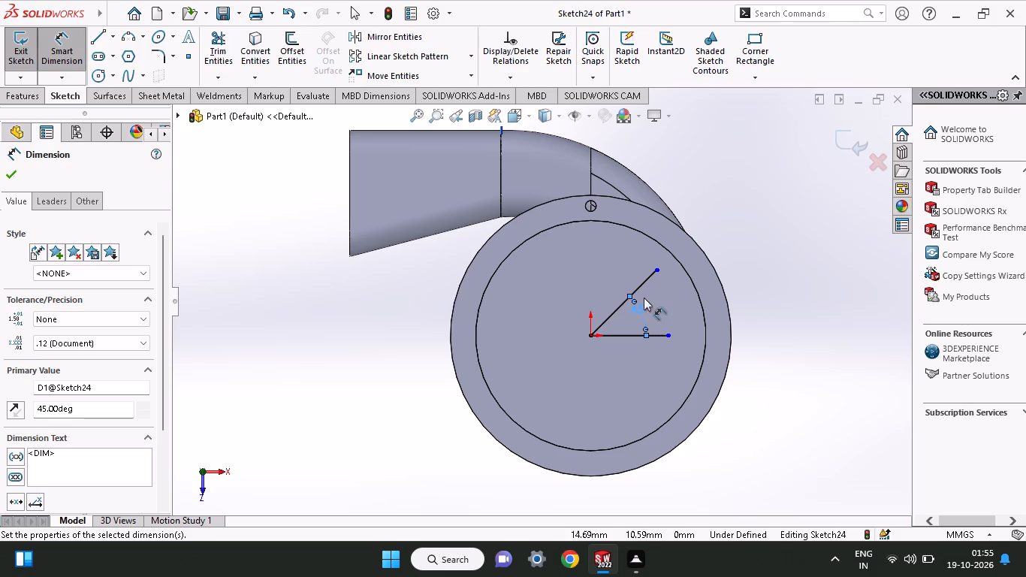
Set the angle between the two lines to 30°.
double_click(644, 310)
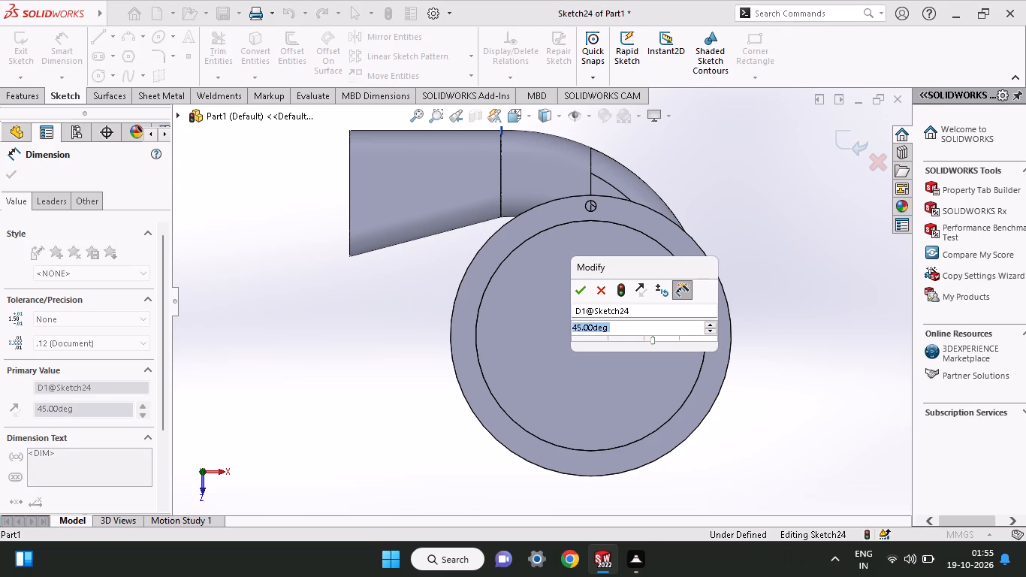
text(30)
key(Return)
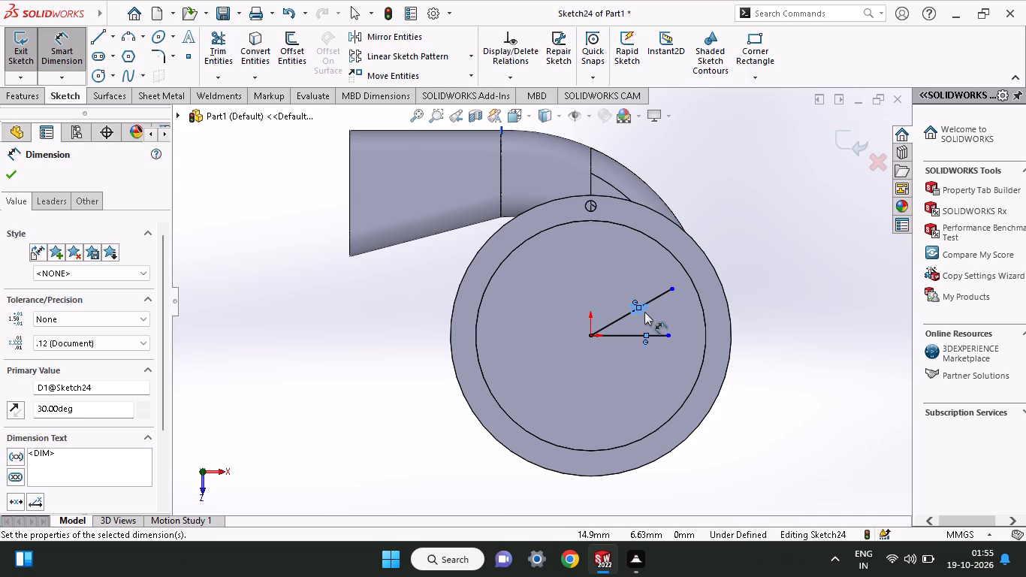
Dimension the inclined line's length at 36 mm so that its outer end lies on the flange ring.
click(98, 34)
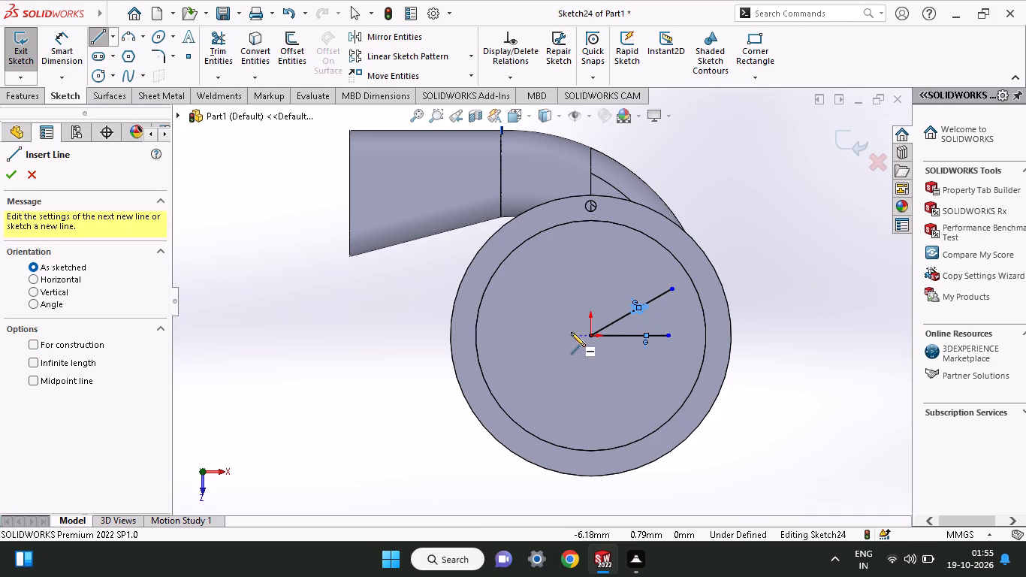
click(56, 55)
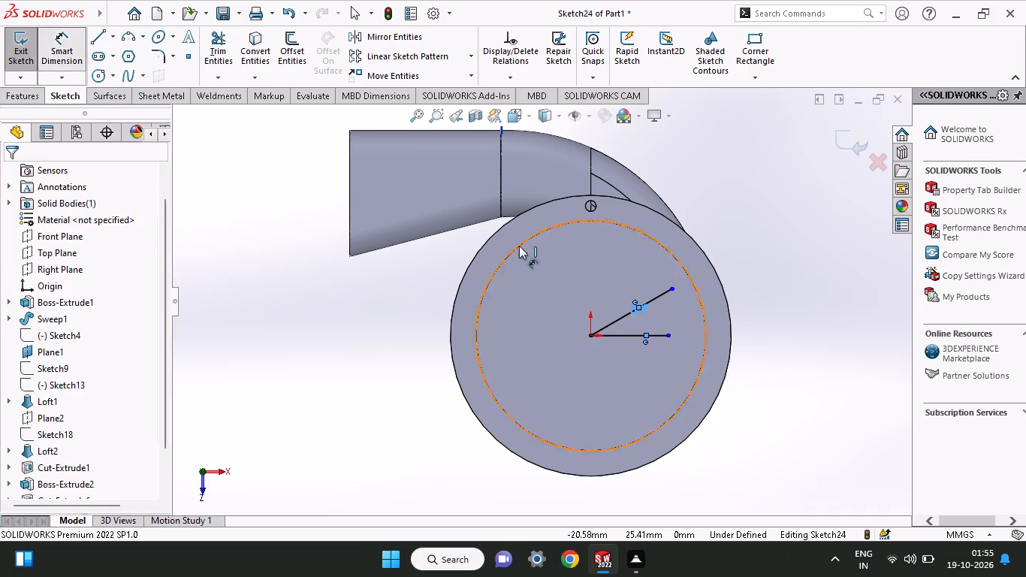
click(617, 319)
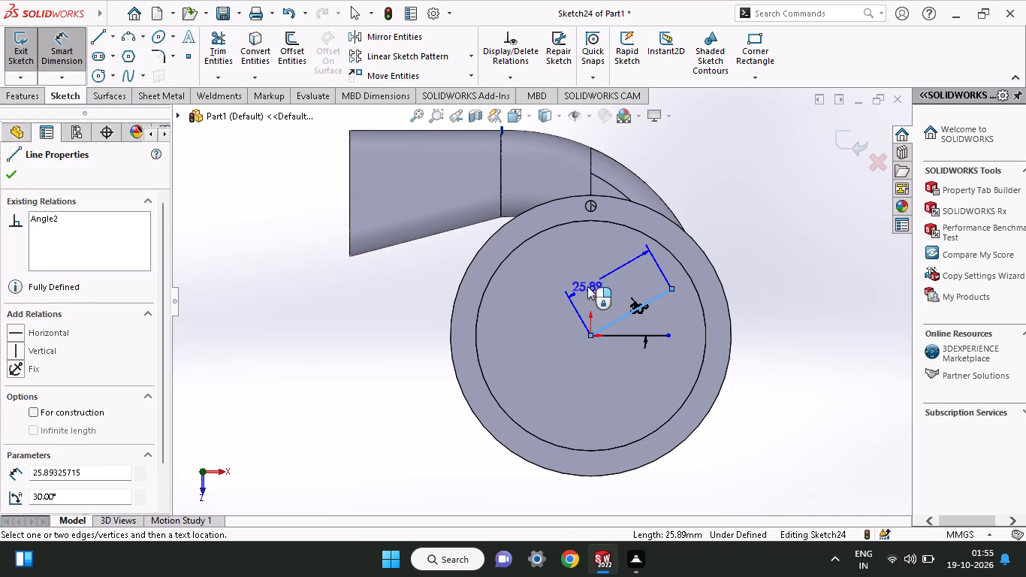
click(587, 286)
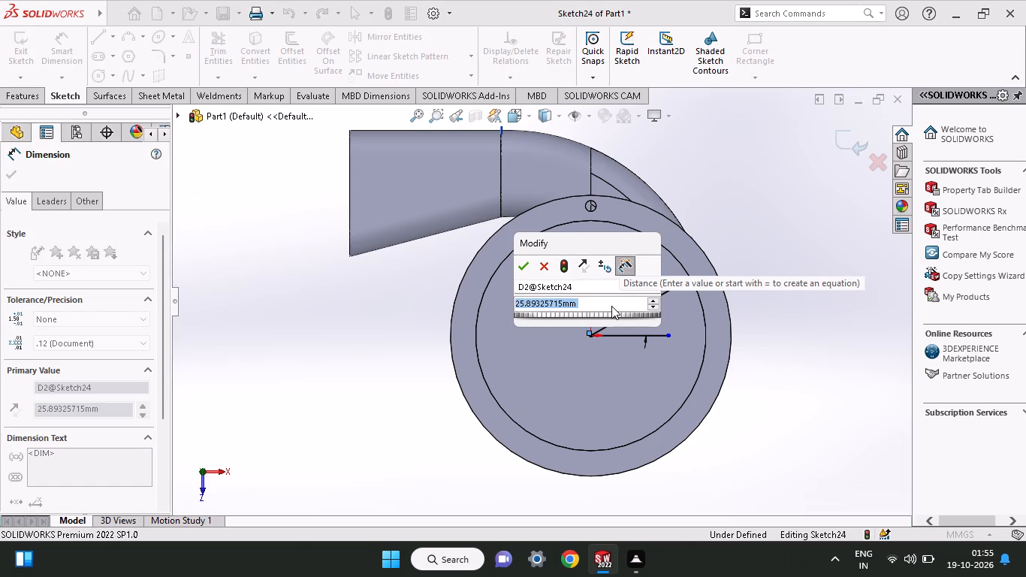
text(36)
key(Return)
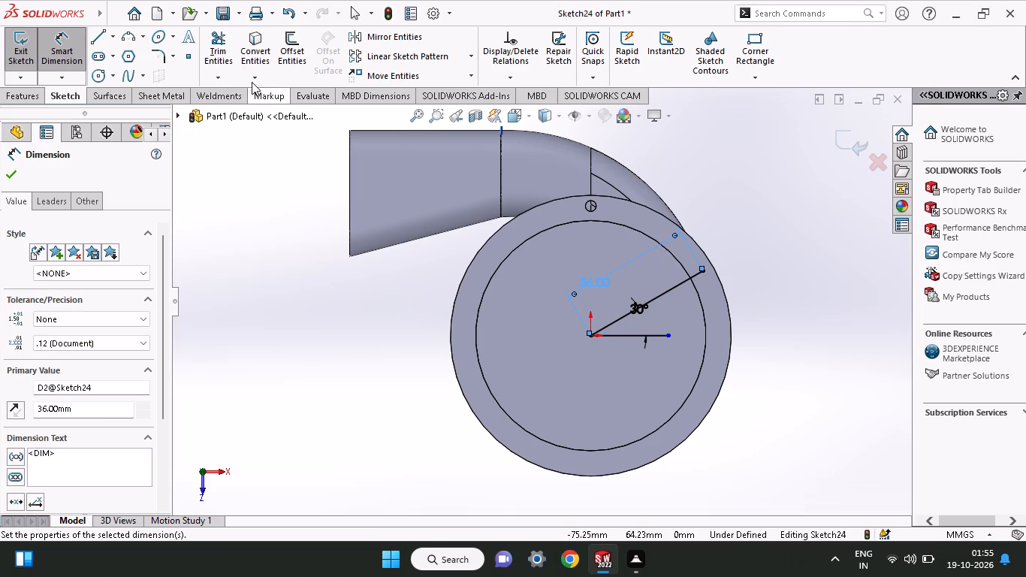
Sketch a circle about 4 mm in diameter centred on the inclined line's outer endpoint.
click(102, 74)
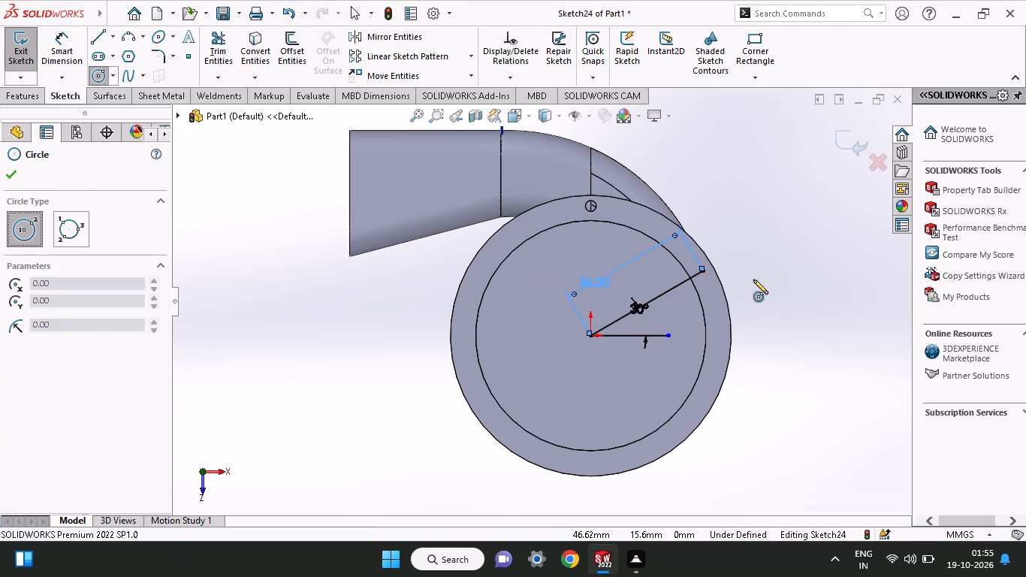
click(703, 273)
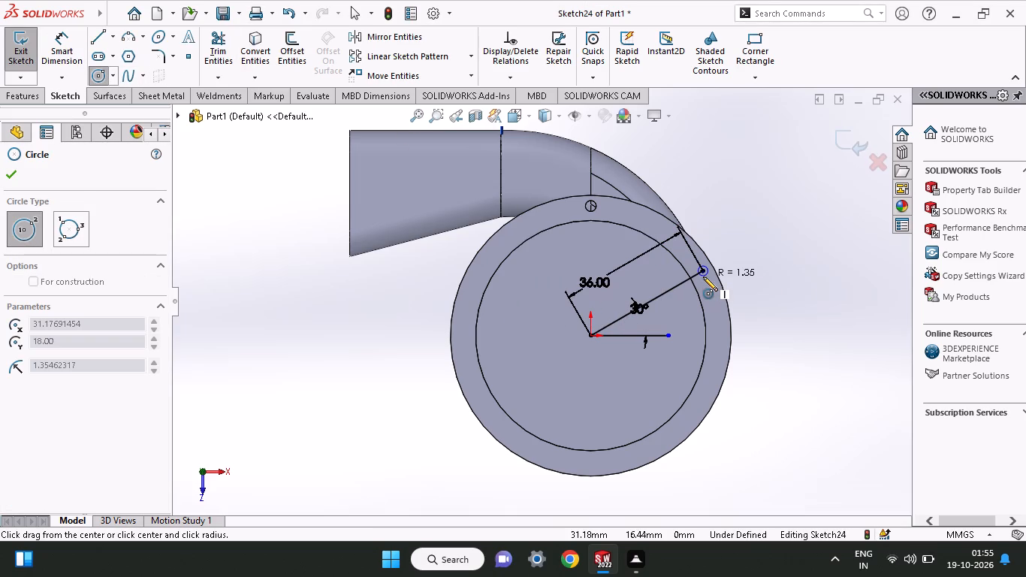
click(703, 278)
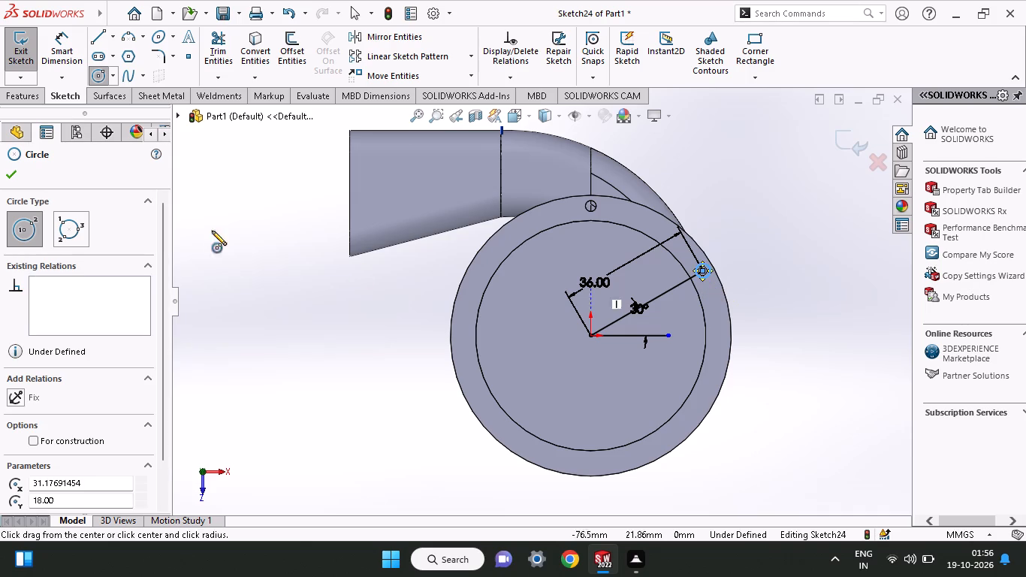
Dimension the small circle at the end of the inclined line with a diameter of 3 mm.
click(44, 37)
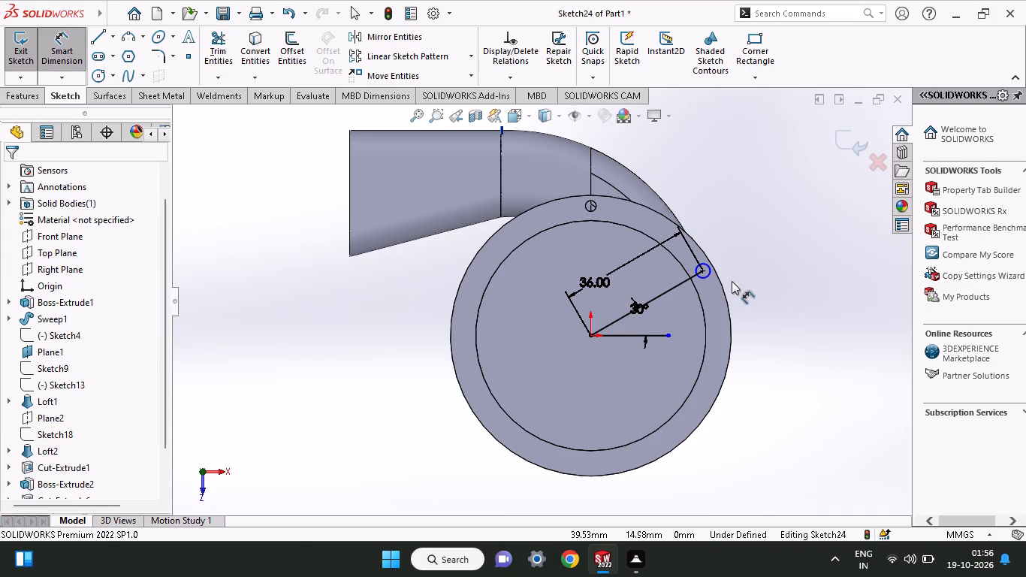
click(709, 278)
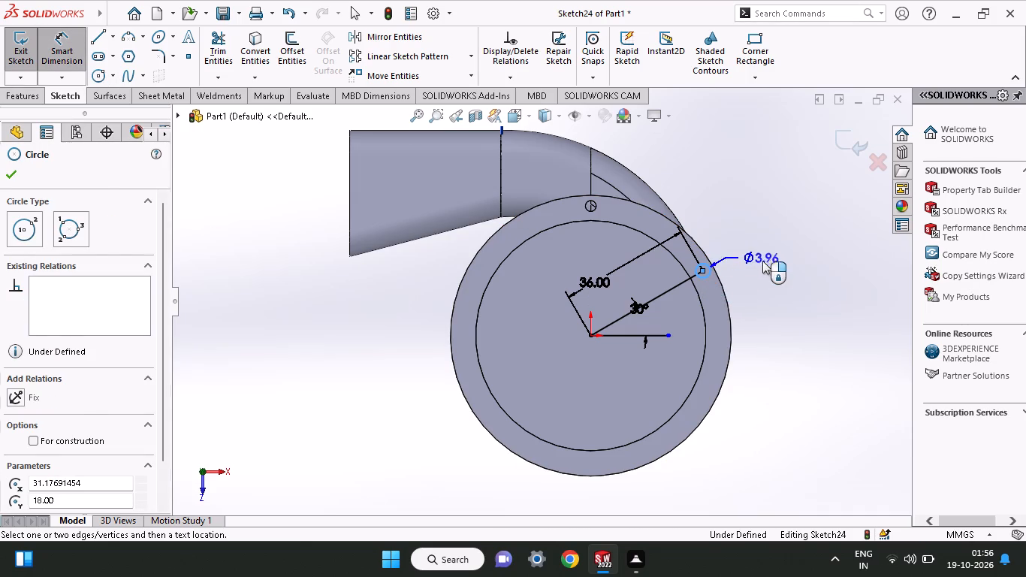
click(774, 277)
key(3)
key(Return)
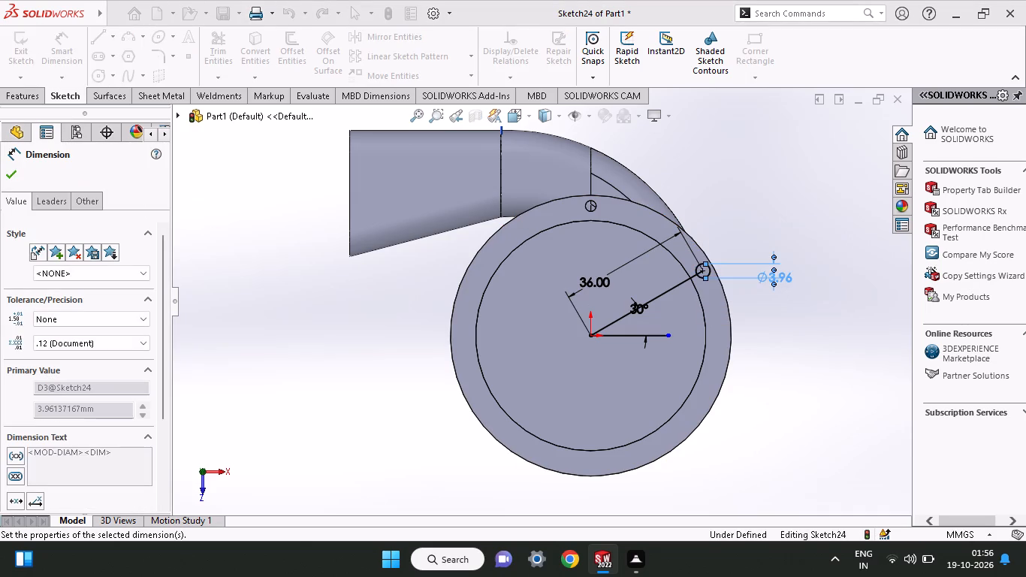
Cut-extrude the 3 mm circle's contour through the flange ring, blind 3 mm, to make the second flange hole.
click(29, 101)
click(218, 41)
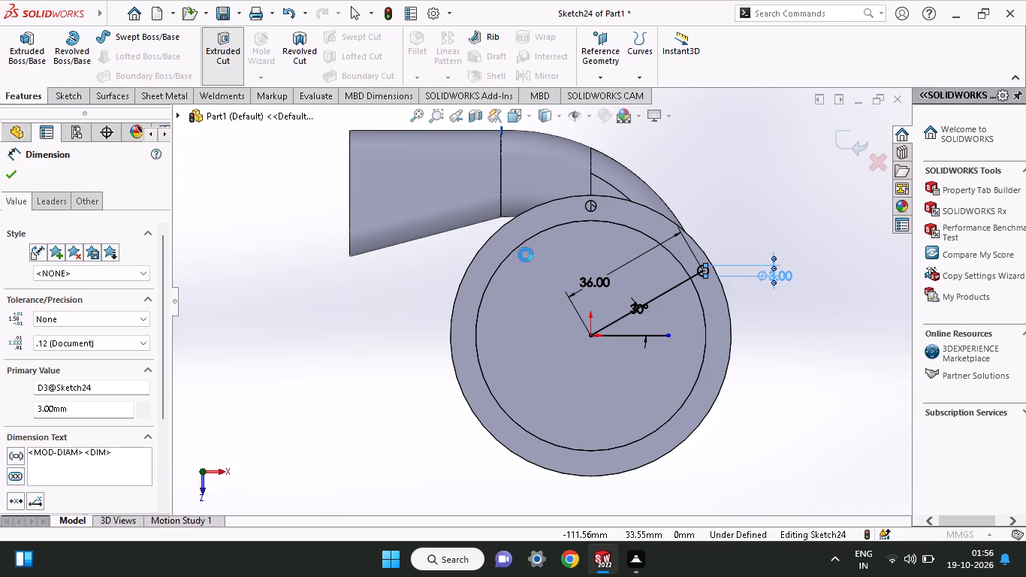
middle_drag(743, 282, 708, 353)
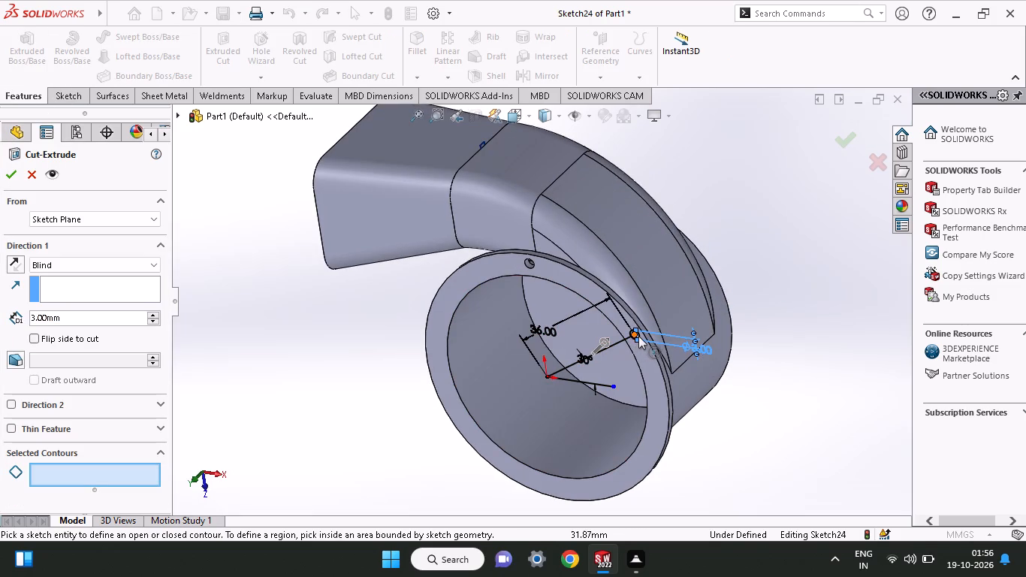
click(639, 336)
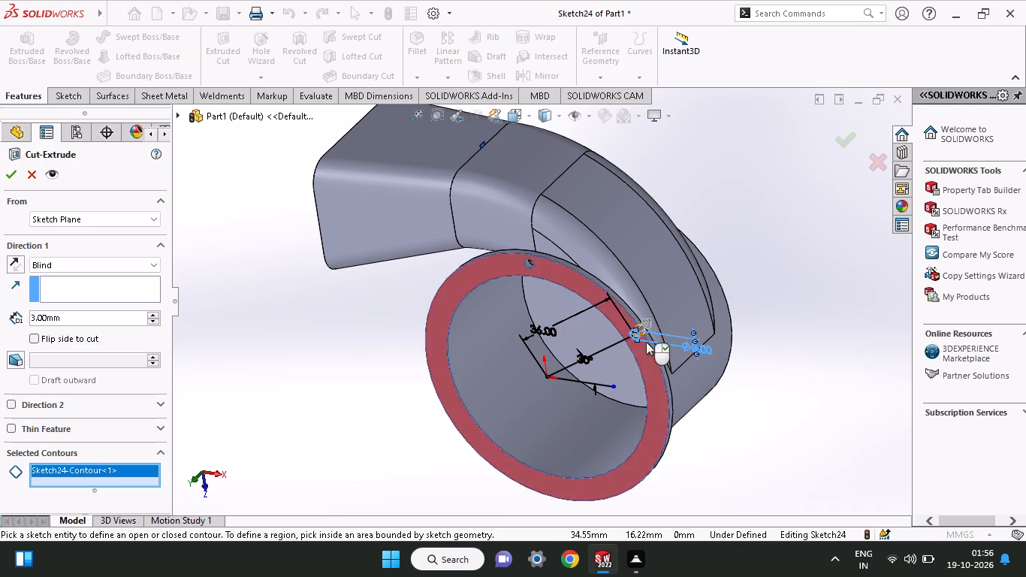
middle_drag(646, 342, 611, 381)
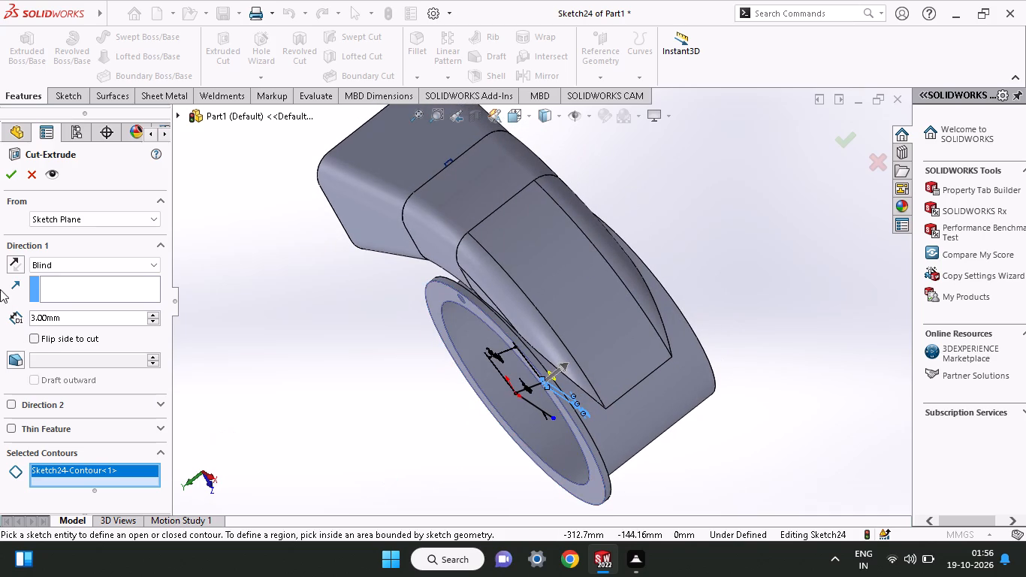
click(13, 176)
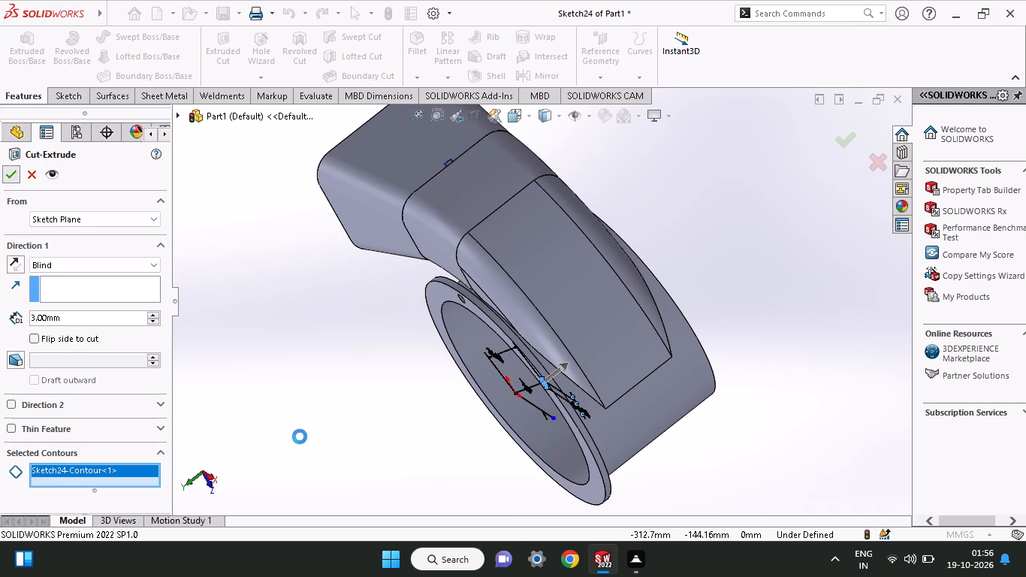
middle_drag(300, 437, 364, 320)
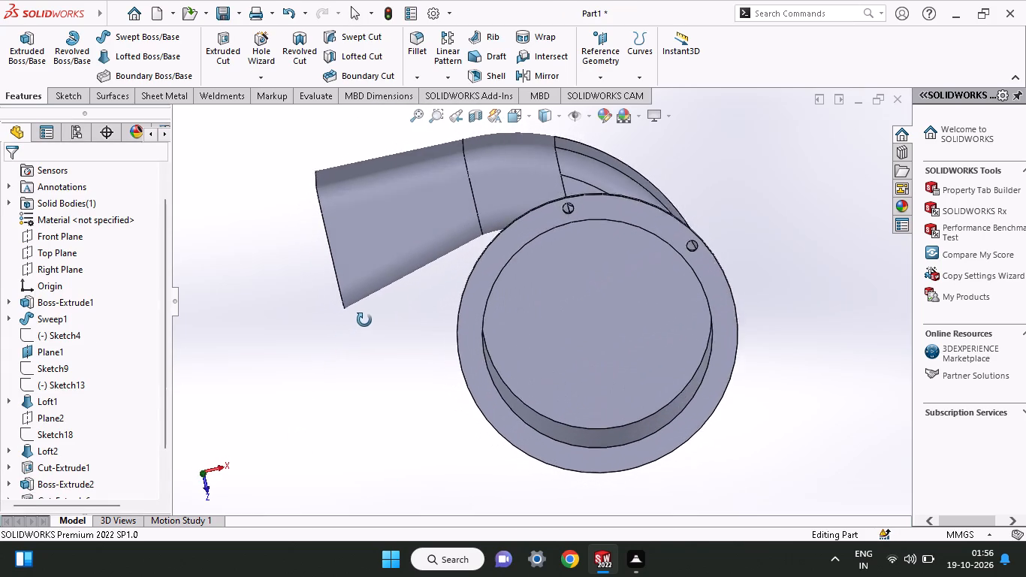
Open a new sketch on the flange ring's front face and draw a short horizontal line from the origin towards +X.
middle_drag(364, 320, 370, 311)
click(502, 269)
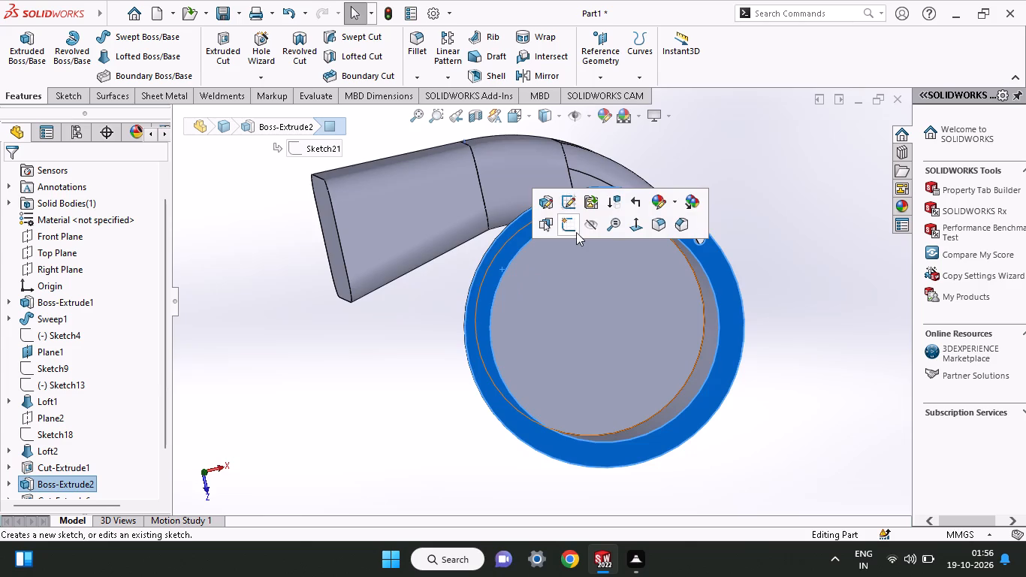
click(575, 228)
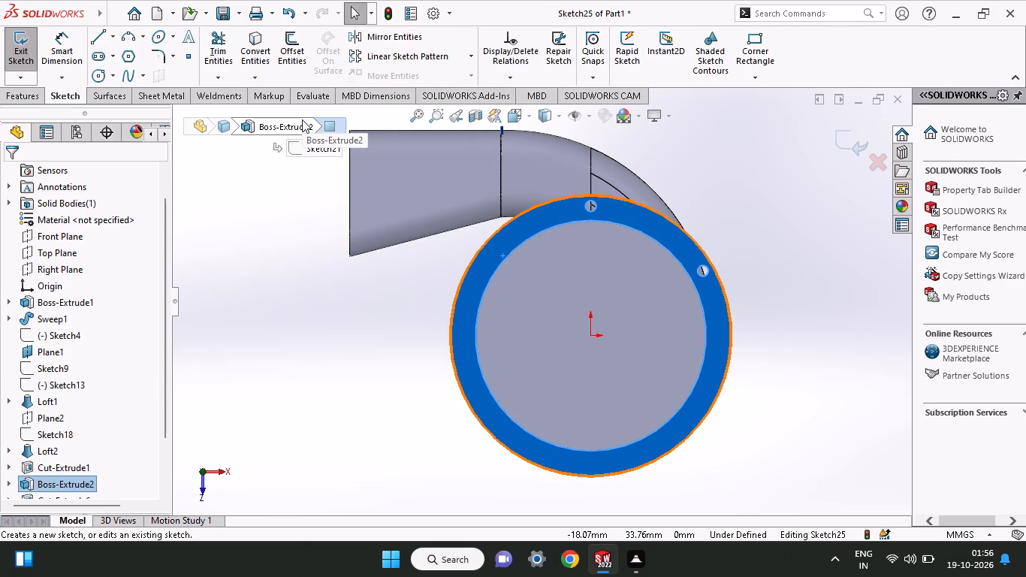
click(99, 38)
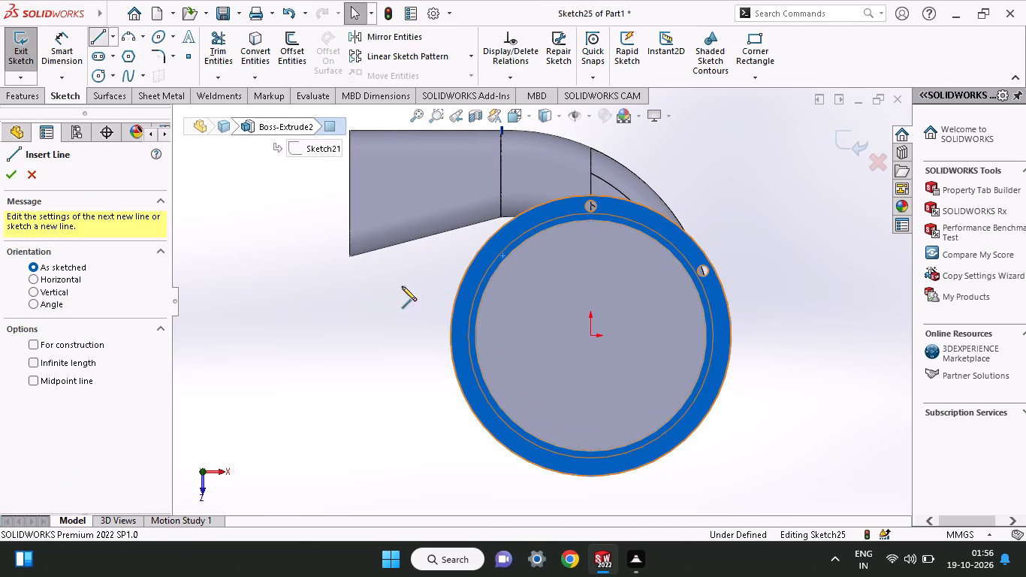
click(590, 334)
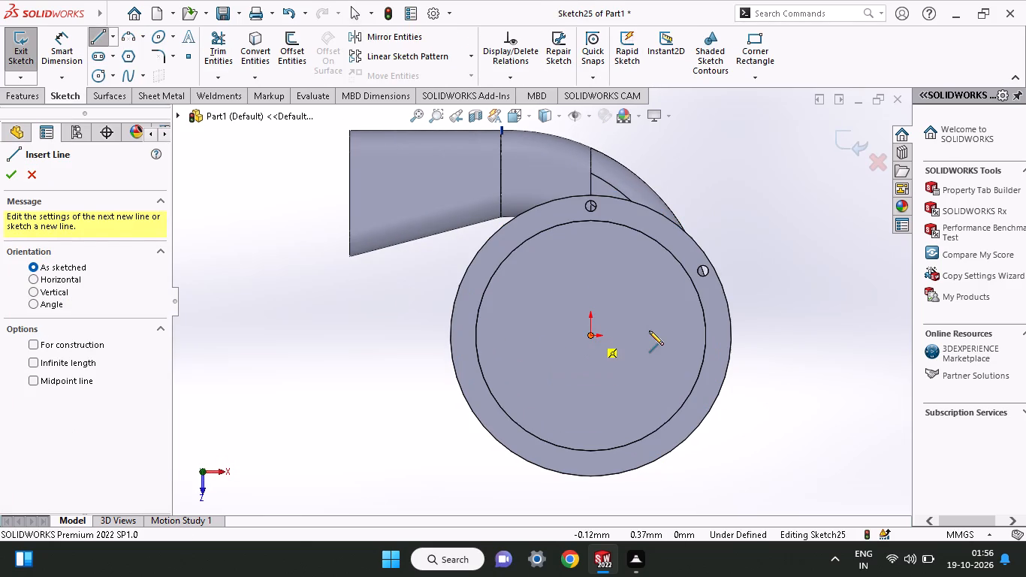
click(650, 334)
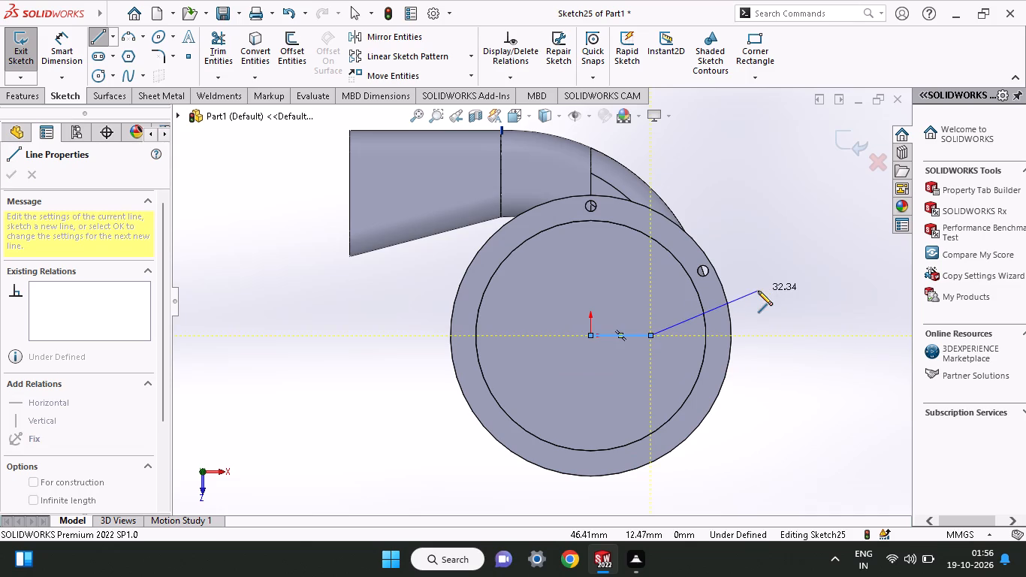
right_click(758, 291)
click(763, 296)
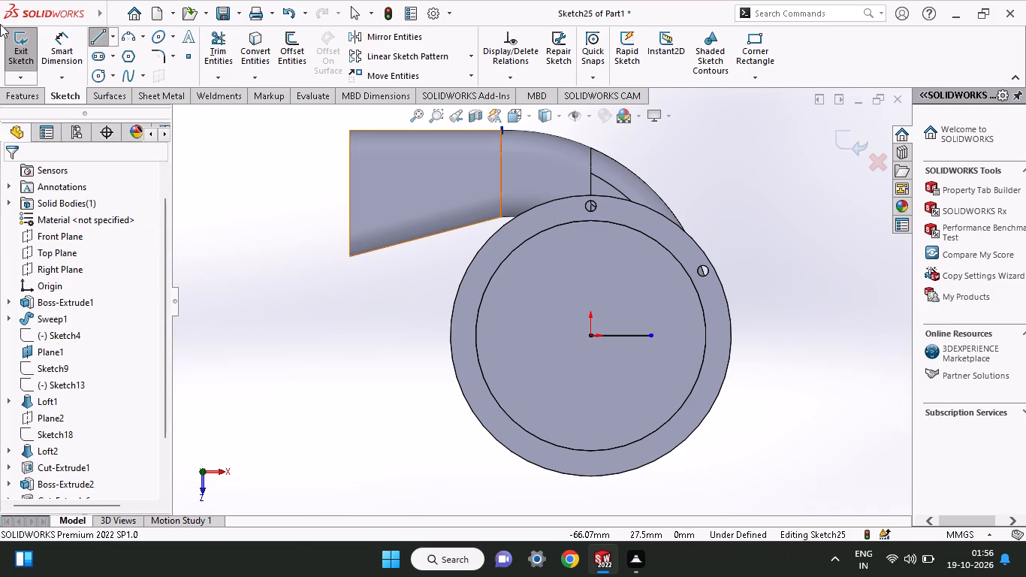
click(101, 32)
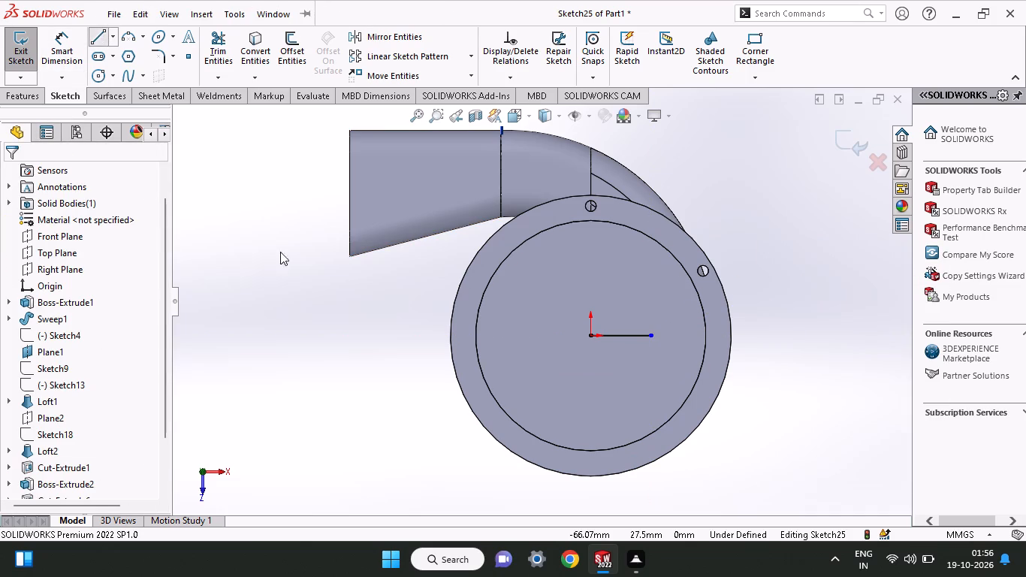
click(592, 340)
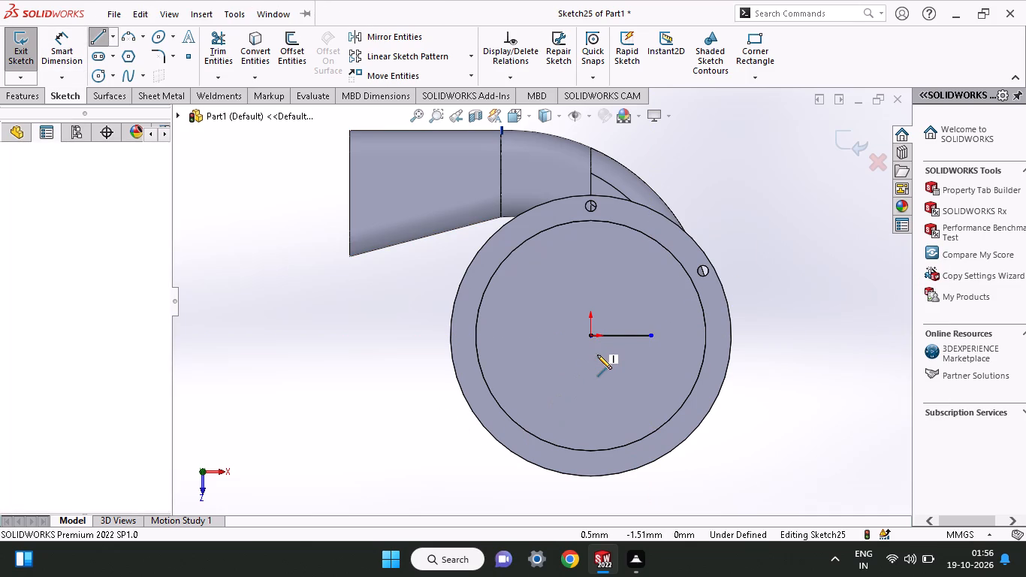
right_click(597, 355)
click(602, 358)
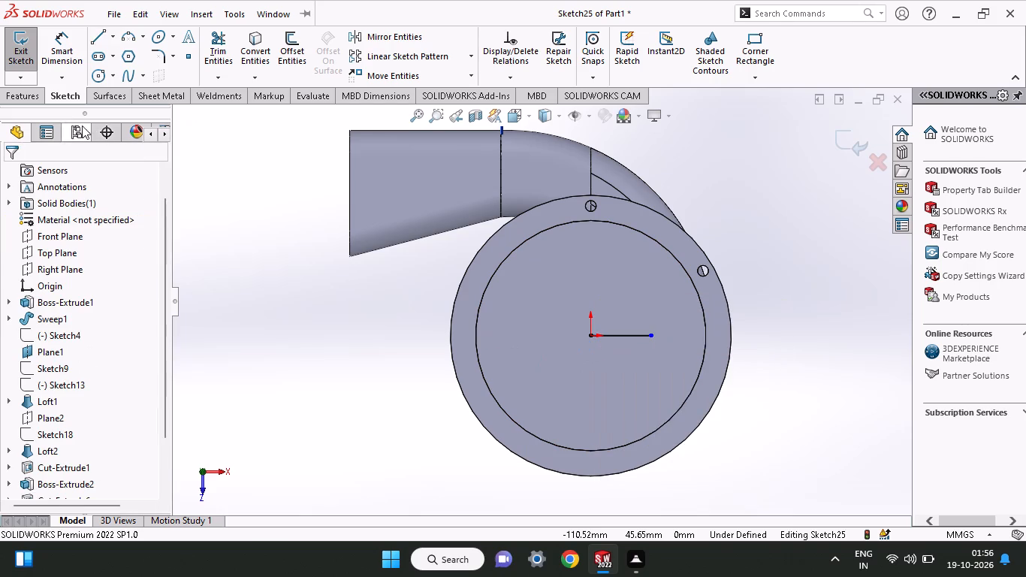
Sketch an inclined line about 29 mm long from the origin, sloping about 45° below the horizontal line.
click(95, 35)
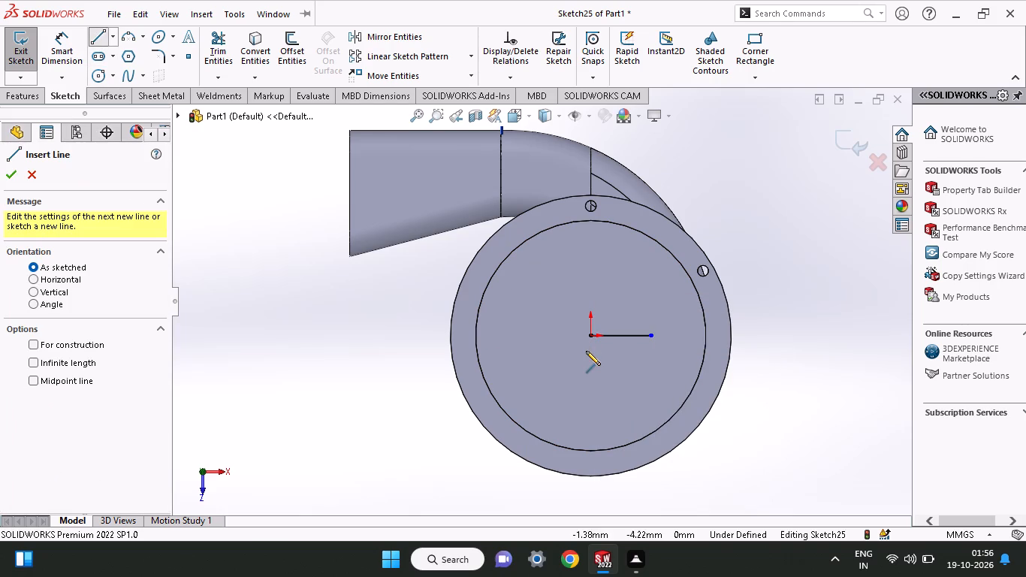
click(591, 336)
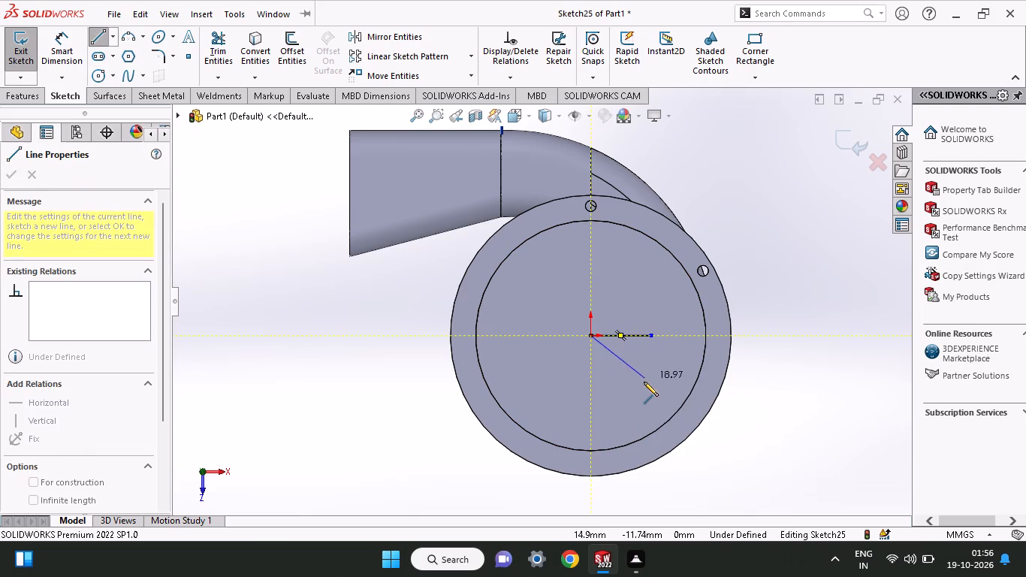
click(662, 410)
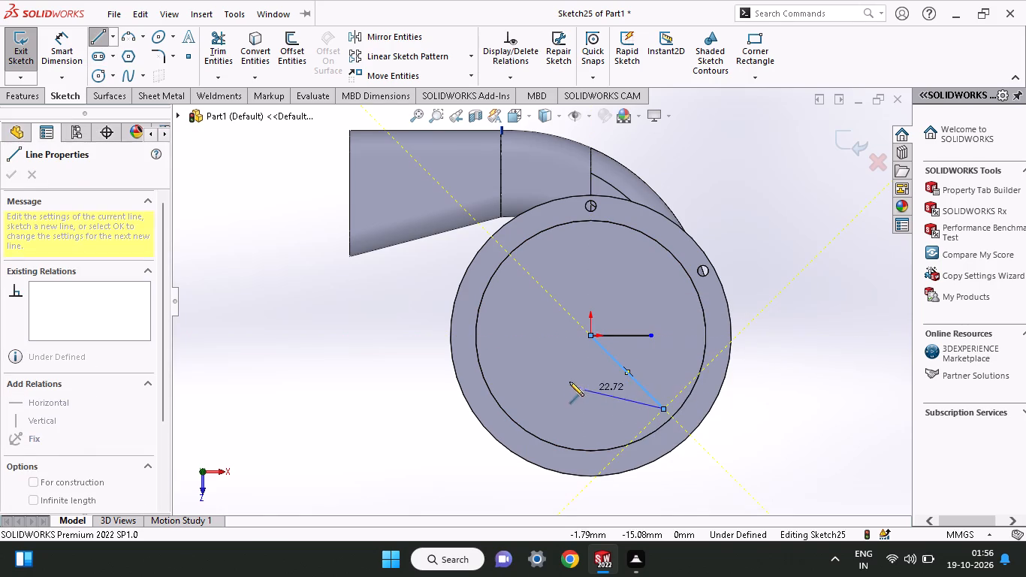
right_click(563, 377)
click(572, 385)
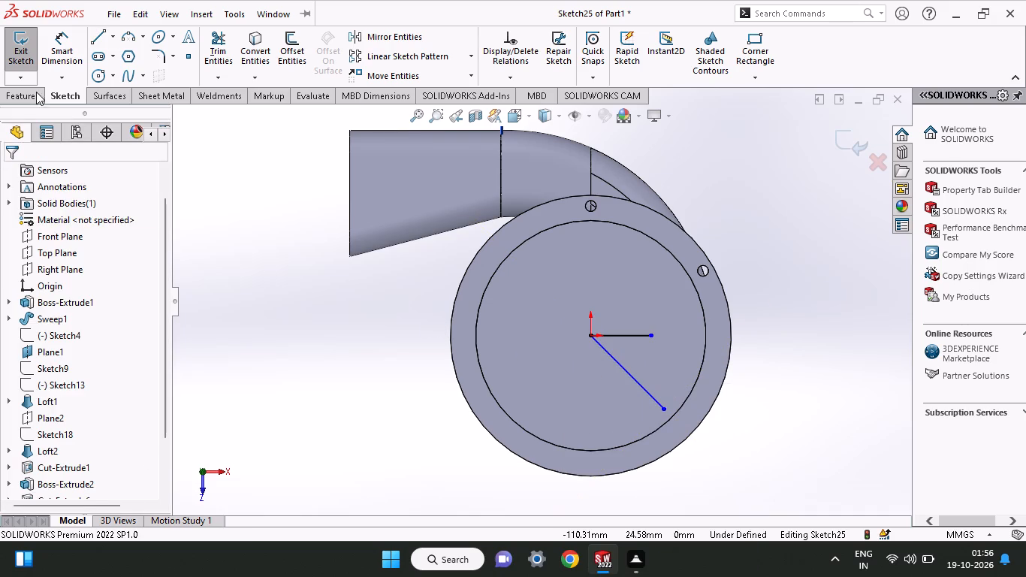
Dimension the angle between the inclined line and the horizontal line at 60°.
click(55, 57)
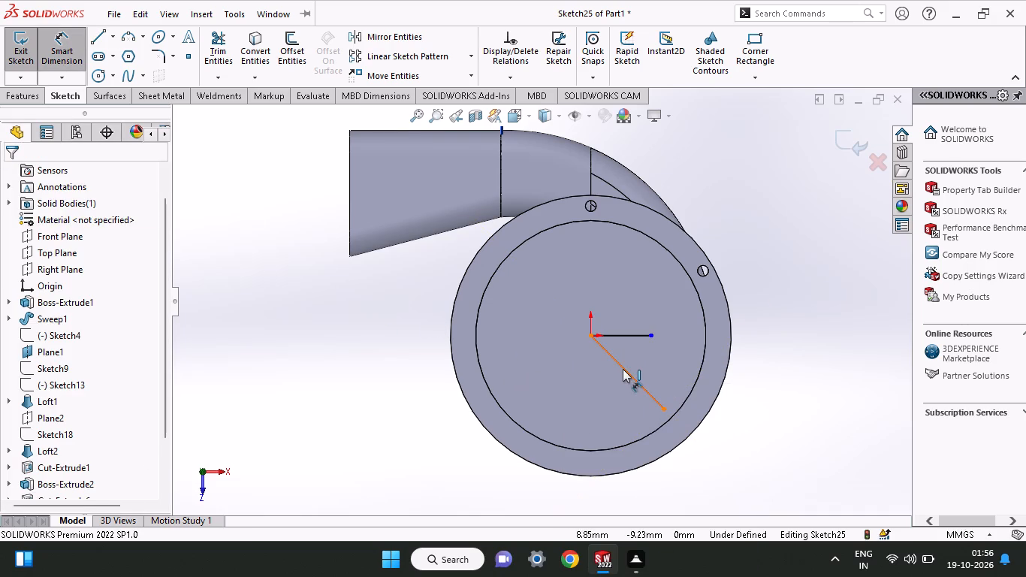
click(623, 369)
click(628, 334)
drag(629, 362, 631, 373)
text(60)
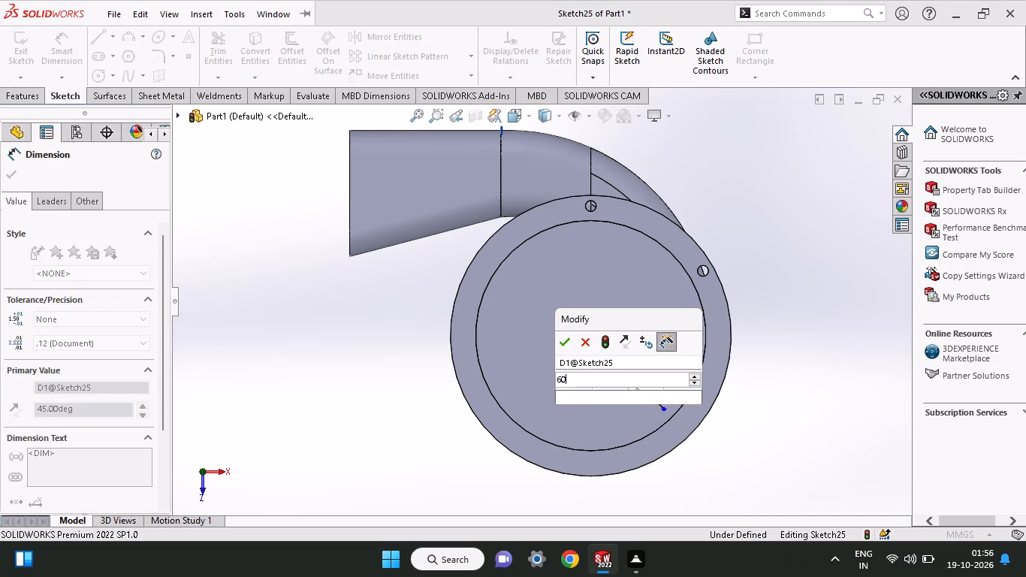
key(Return)
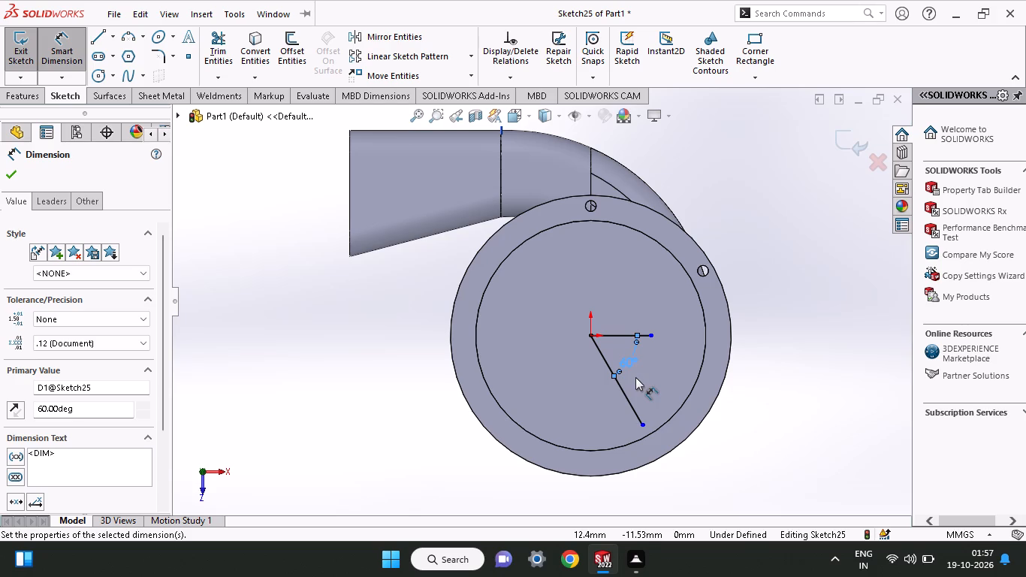
Set the angle between the inclined and horizontal lines to 30°.
double_click(629, 366)
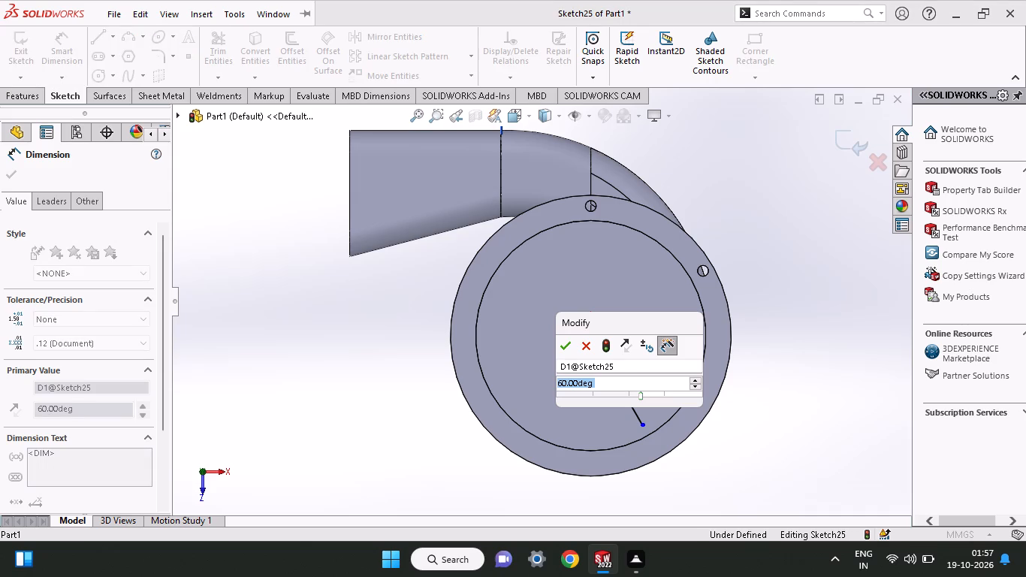
text(30)
key(Return)
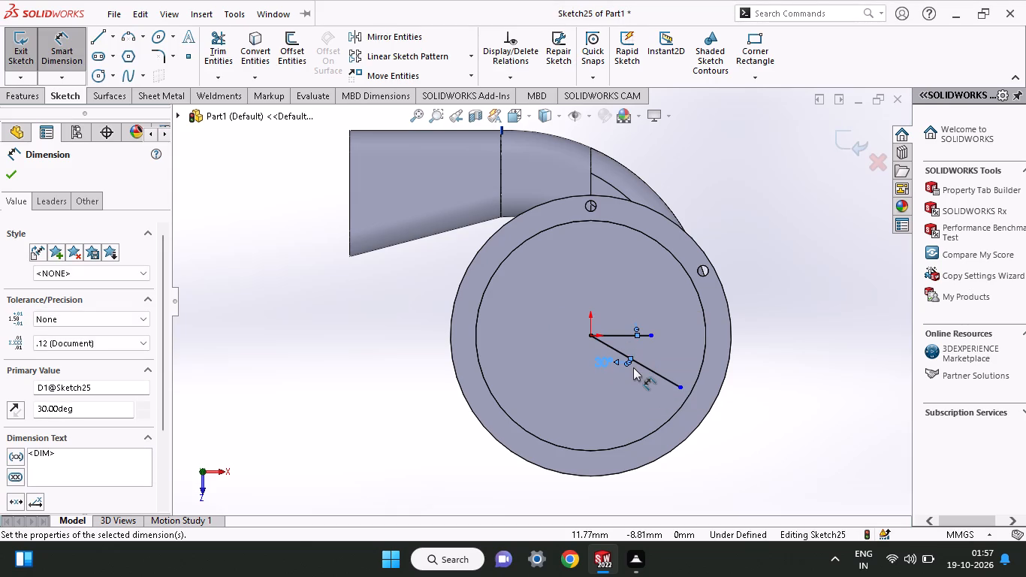
Dimension the inclined line's length at 36 mm so that its outer end lies on the flange ring.
drag(640, 363, 638, 372)
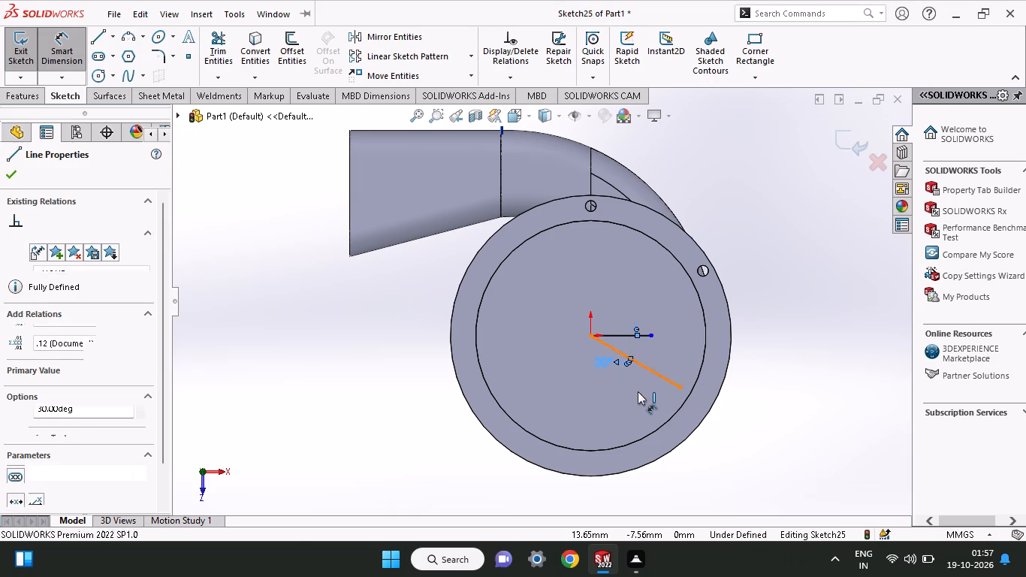
click(579, 401)
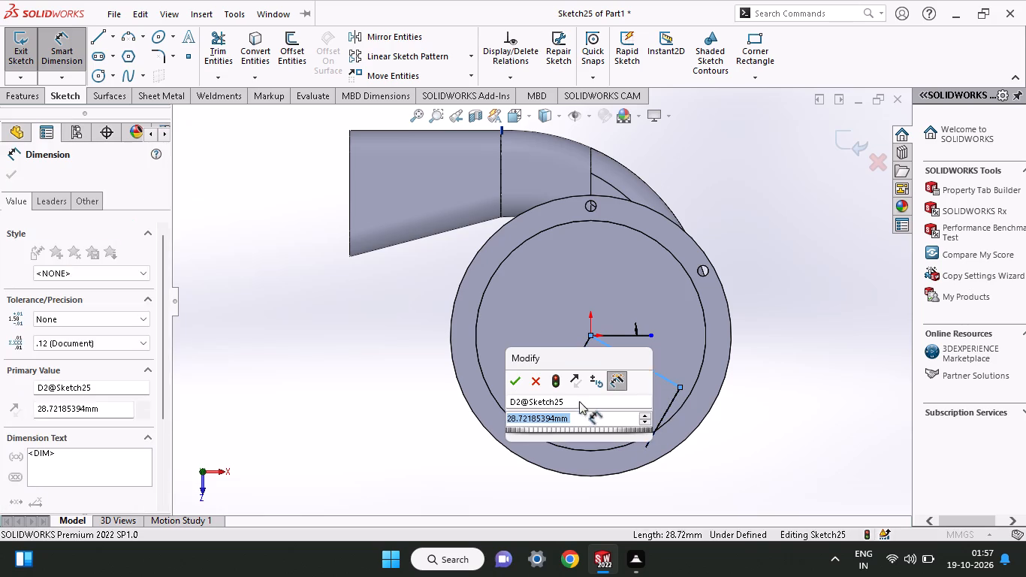
text(36)
key(Return)
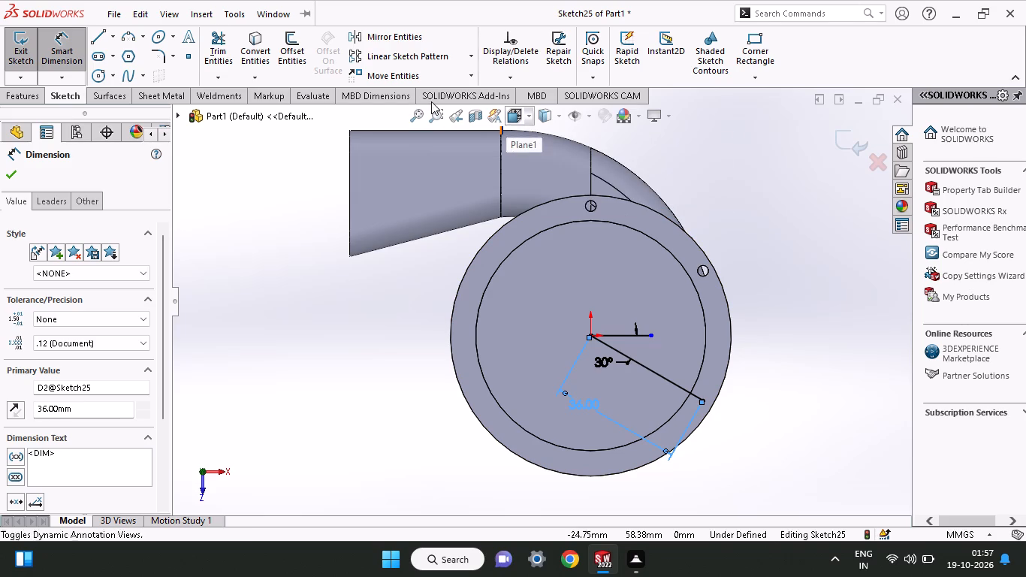
Sketch a circle about 4 mm in diameter centred on the inclined line's outer endpoint.
click(100, 76)
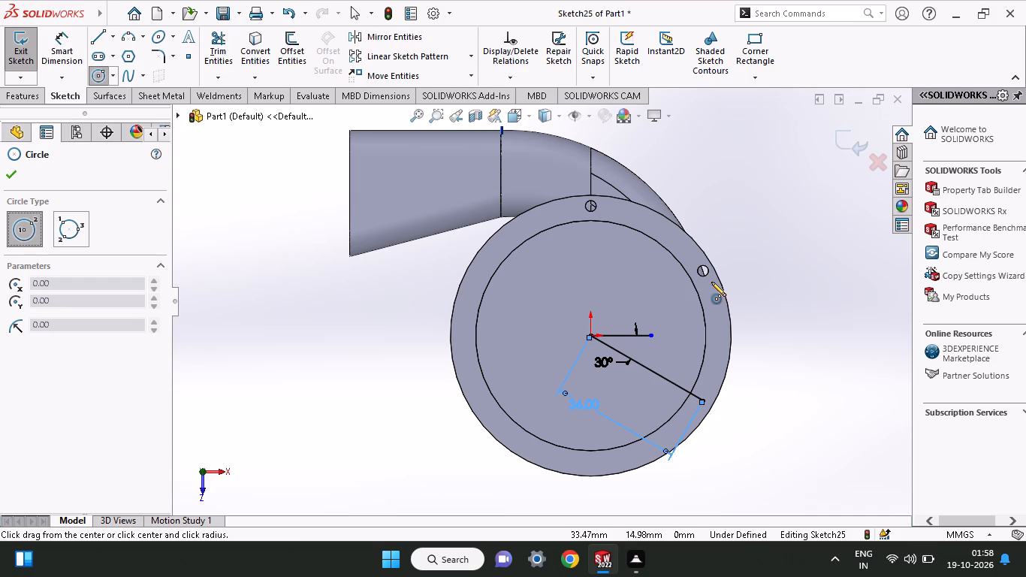
click(699, 400)
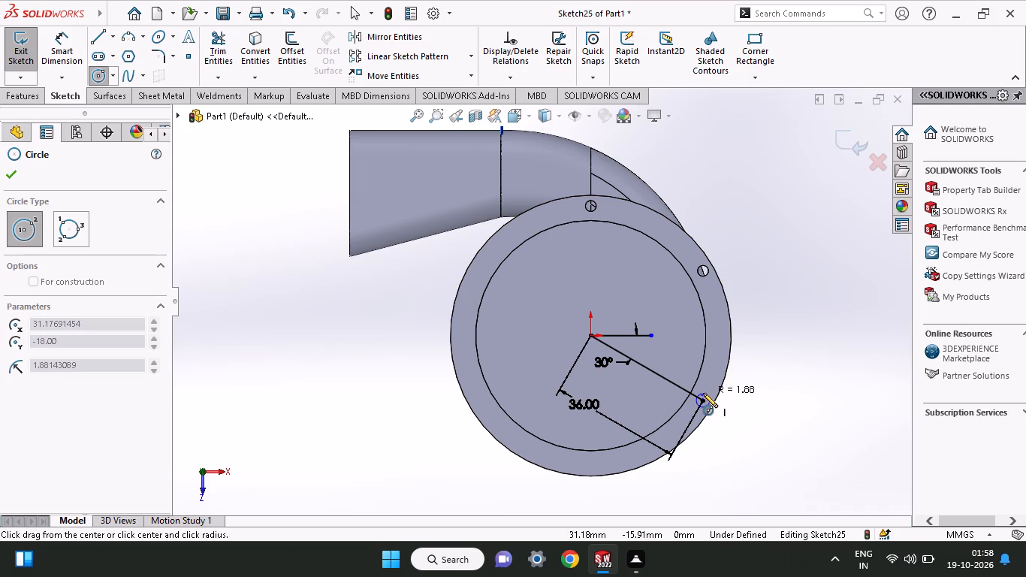
click(703, 393)
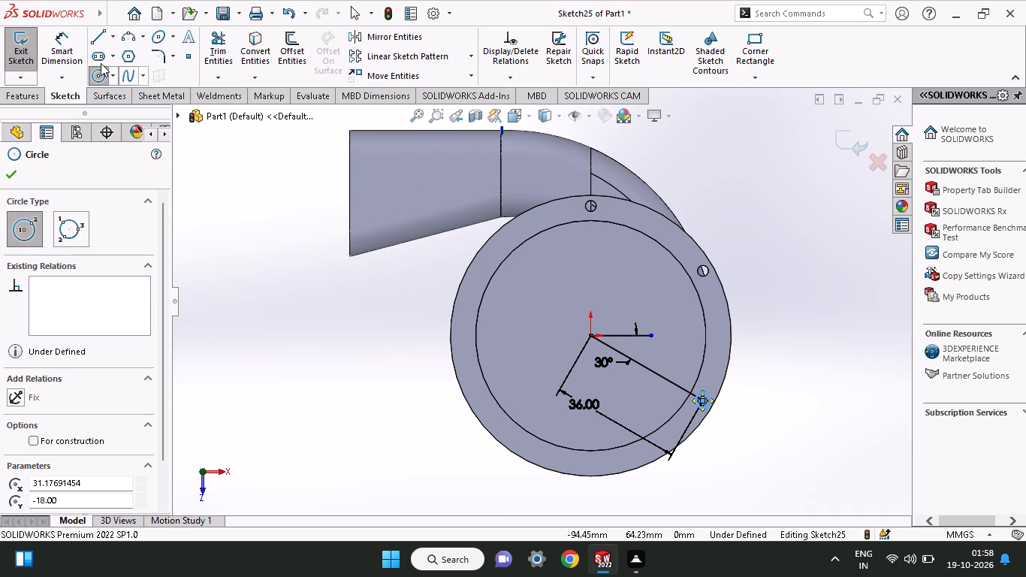
Dimension the small circle at the end of the inclined line with a diameter of 3 mm.
click(83, 56)
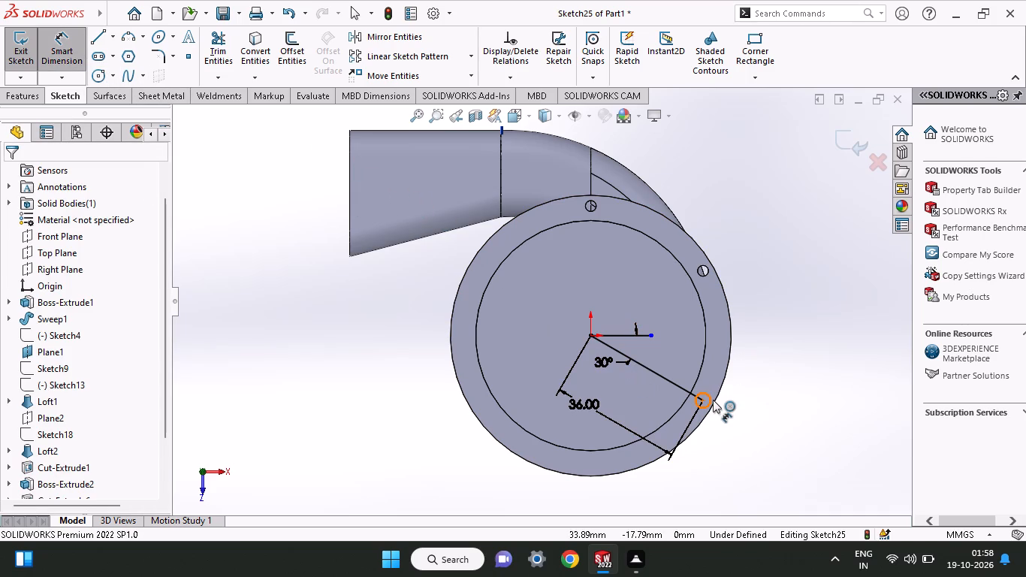
click(713, 400)
click(753, 391)
key(3)
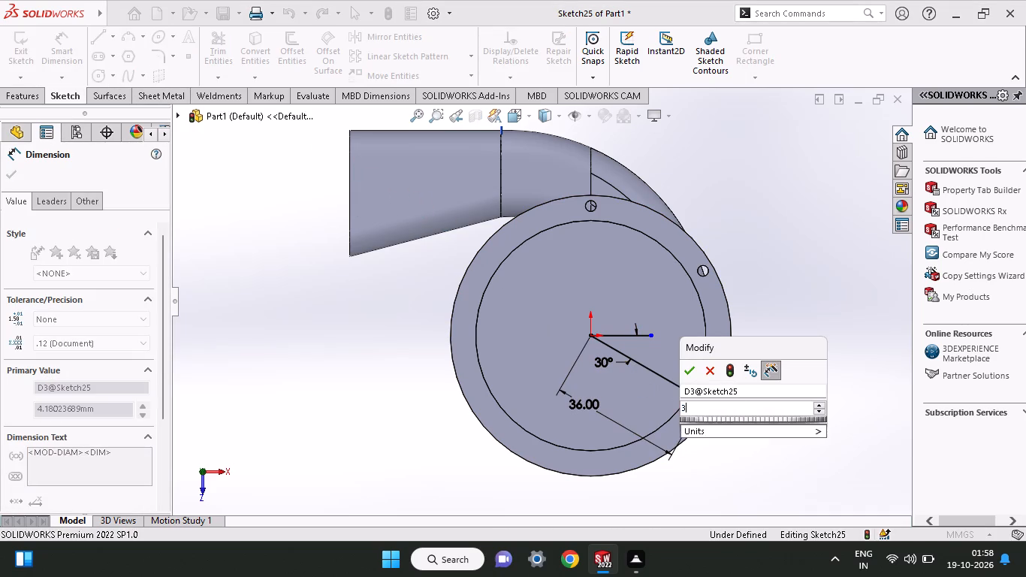
key(Return)
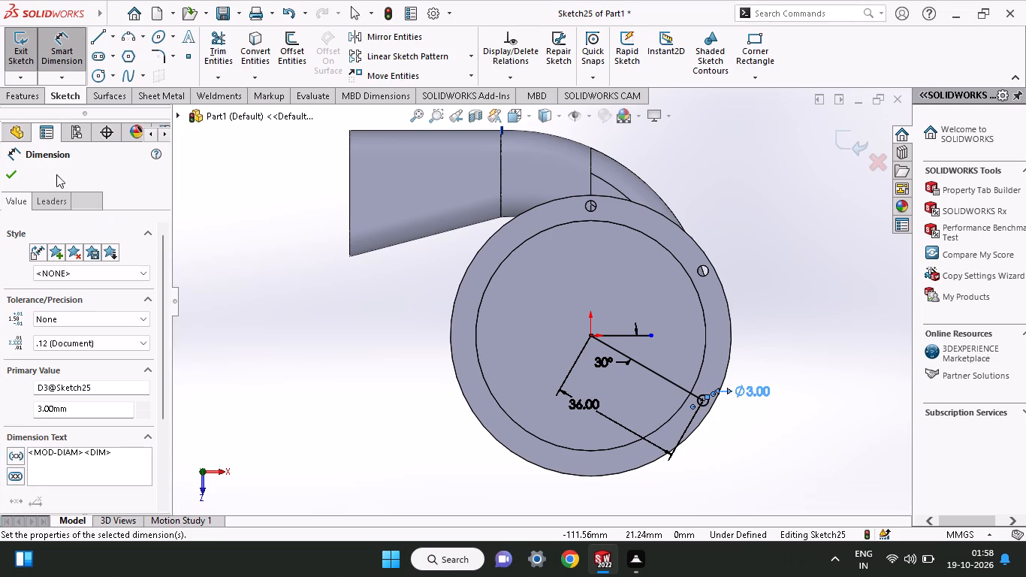
Cut-extrude the 3 mm circle's contour through the flange ring, blind 3 mm, to make the third flange hole.
click(35, 89)
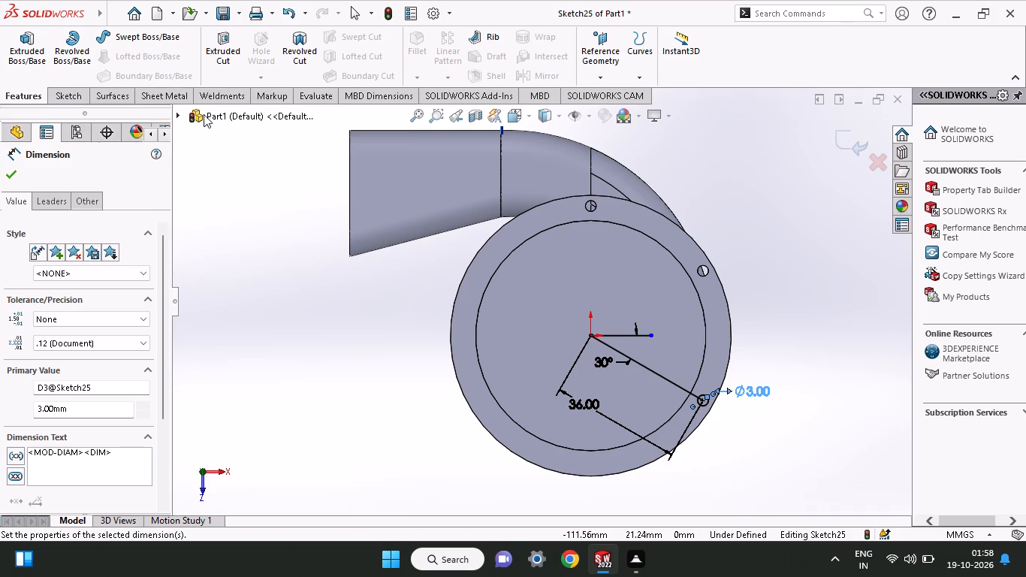
click(231, 60)
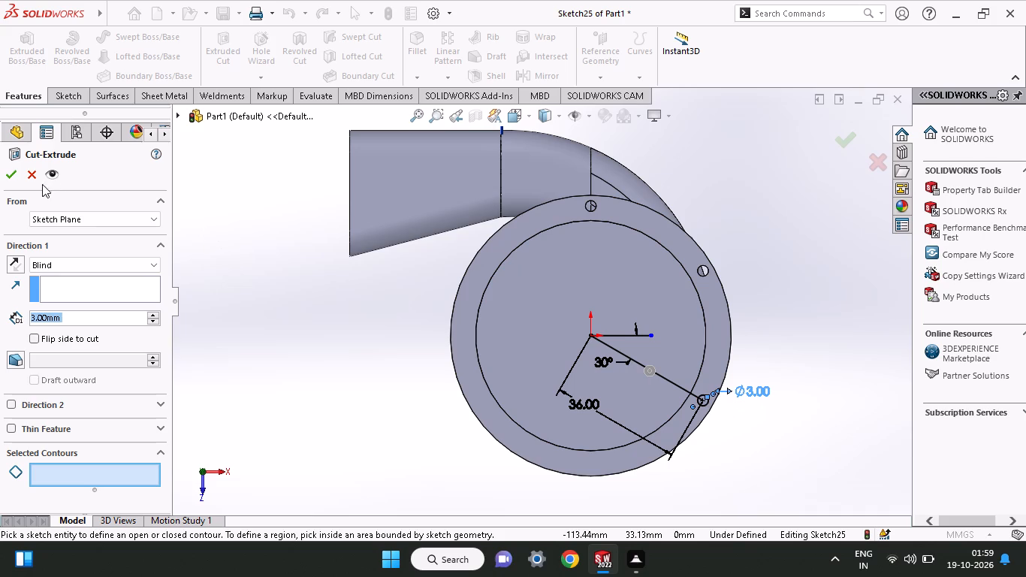
click(702, 406)
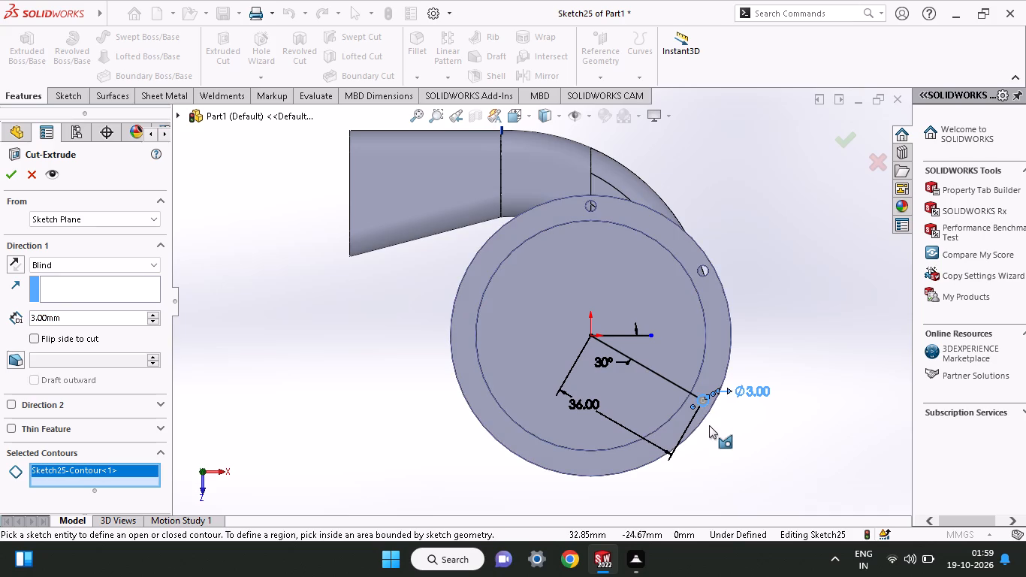
middle_drag(704, 429, 626, 459)
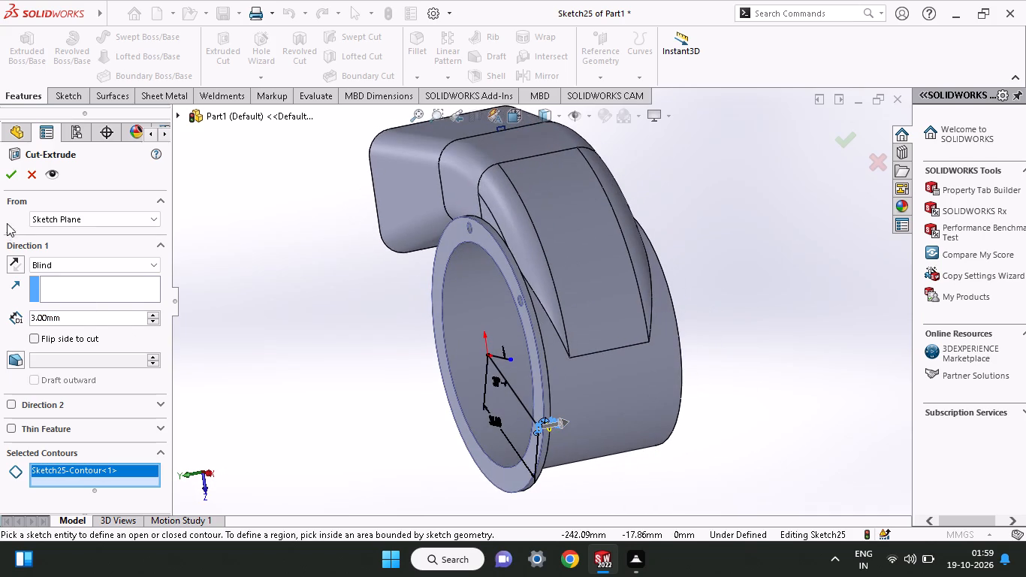
click(14, 180)
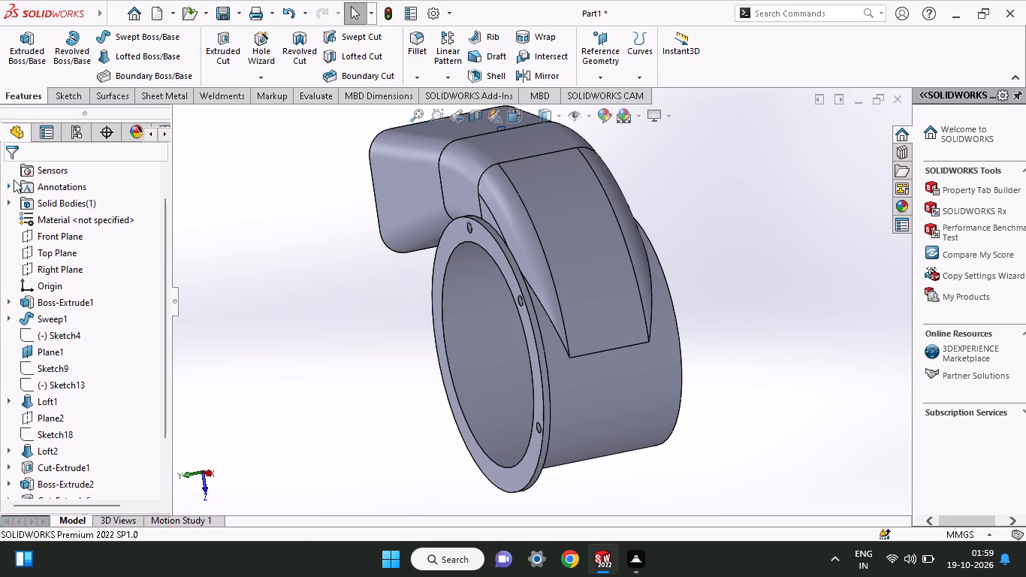
Start a sketch on the flange ring's face and draw a vertical line about 35 mm long from the origin down onto the ring.
middle_drag(692, 359, 734, 334)
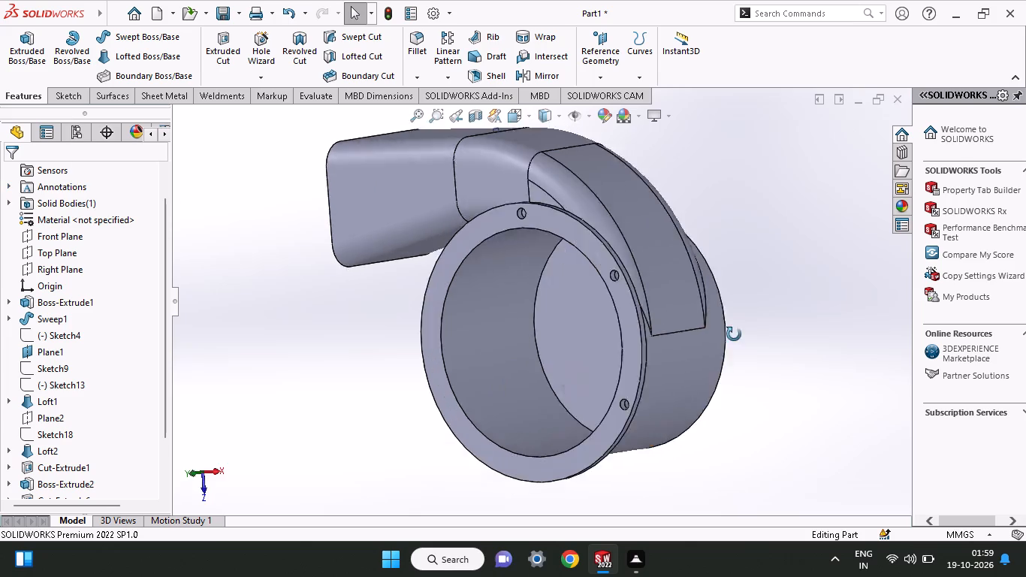
middle_drag(734, 334, 769, 334)
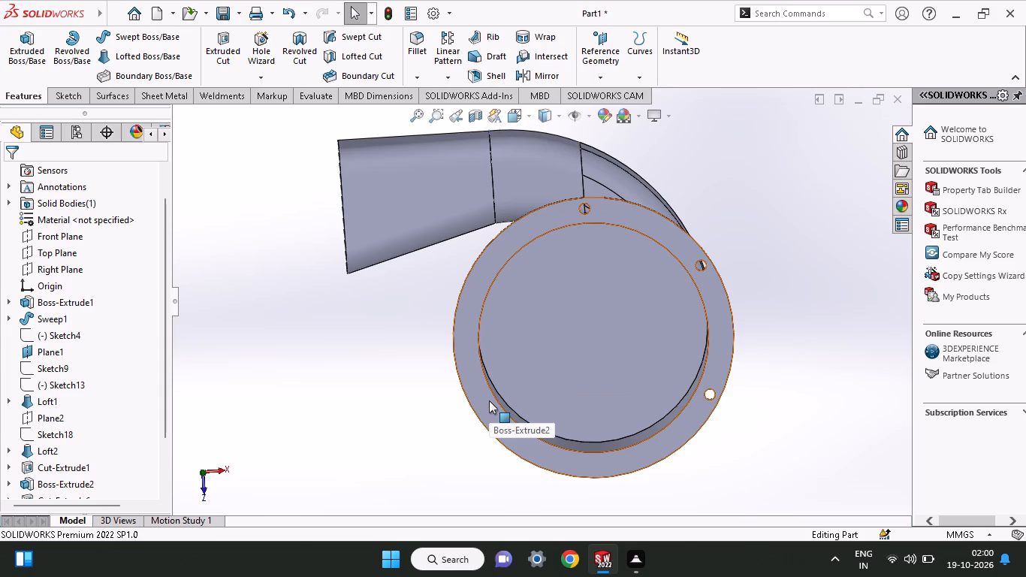
click(489, 400)
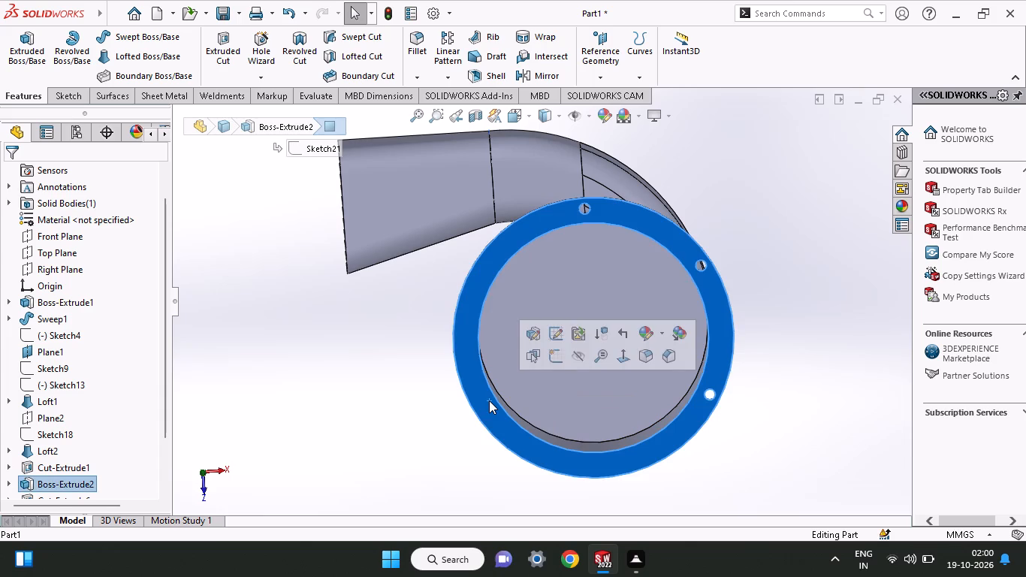
click(559, 355)
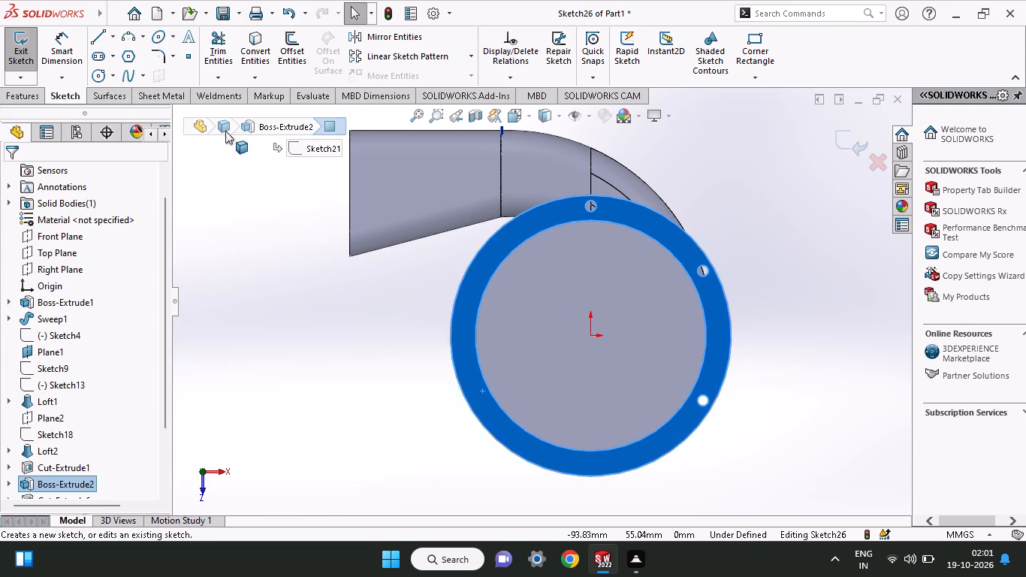
click(94, 76)
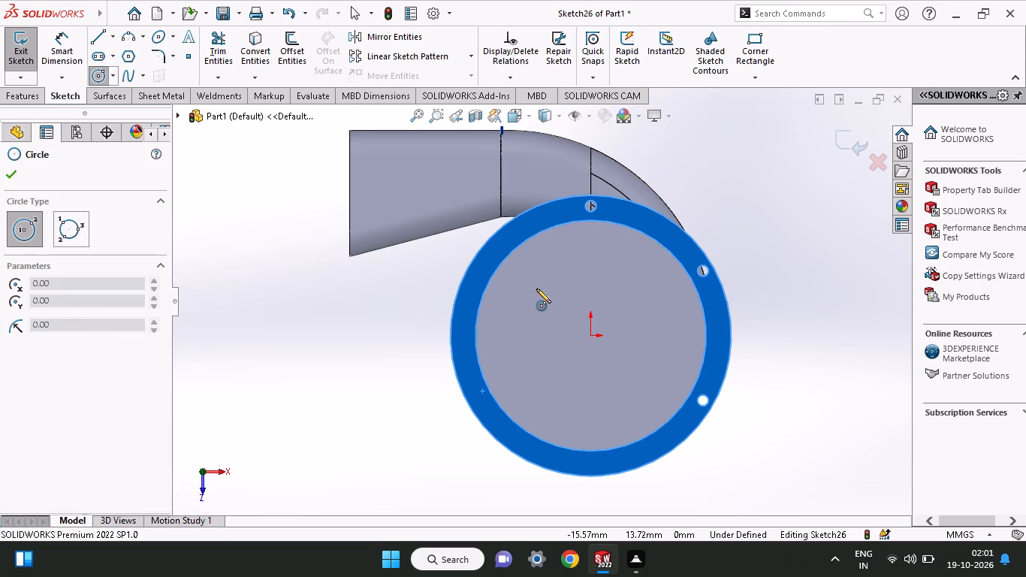
click(100, 39)
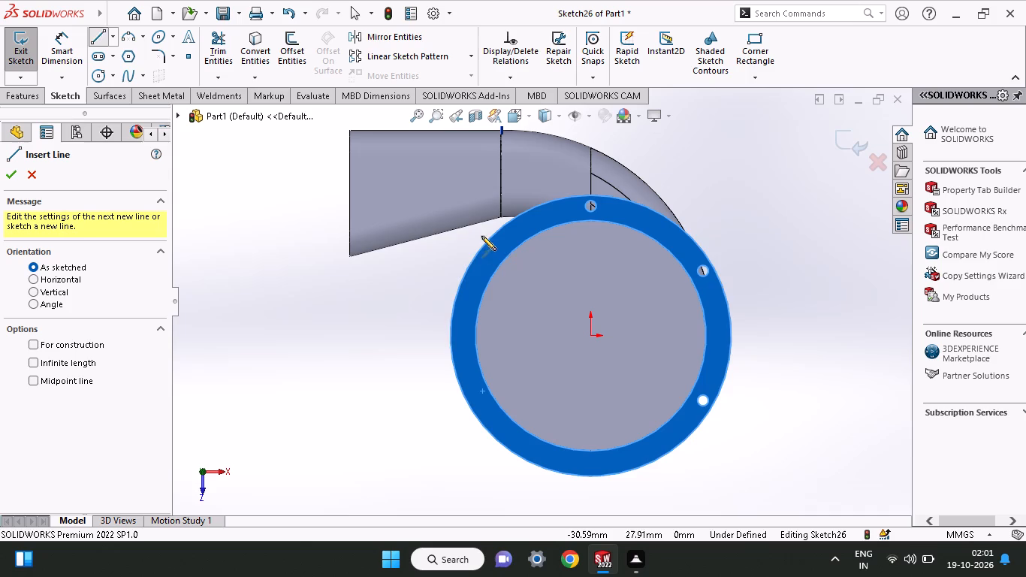
click(593, 334)
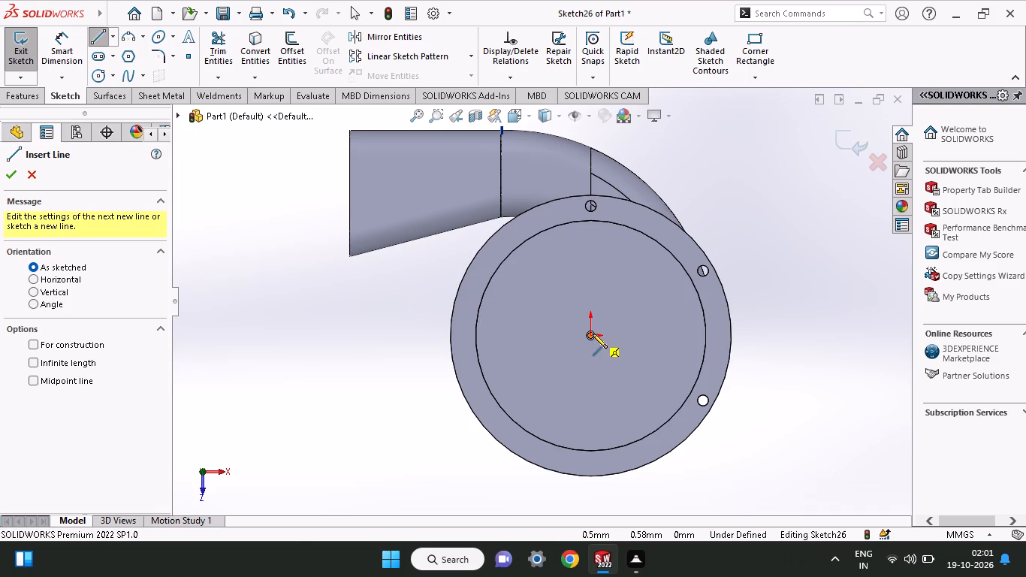
click(588, 461)
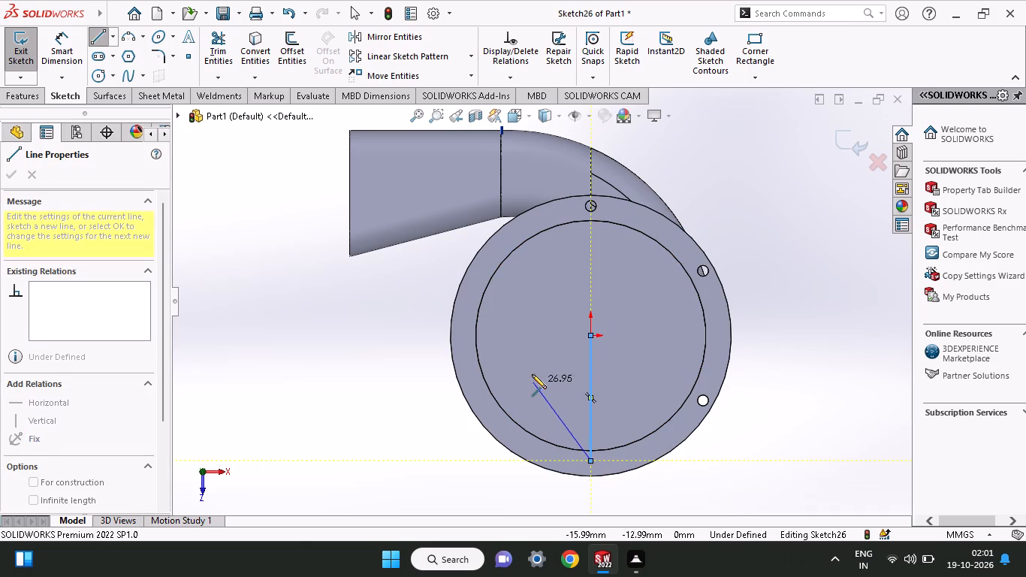
right_click(532, 374)
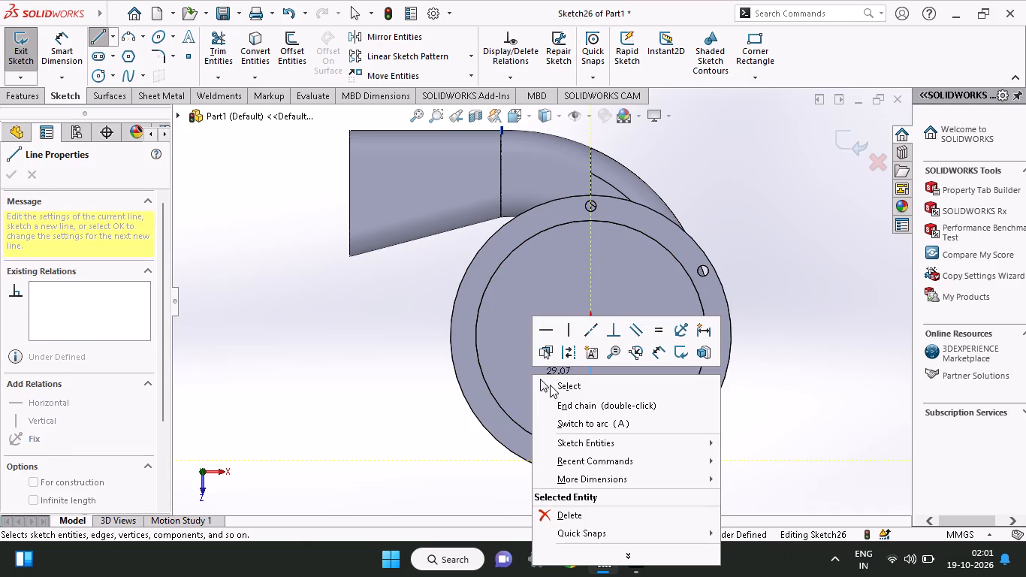
click(550, 385)
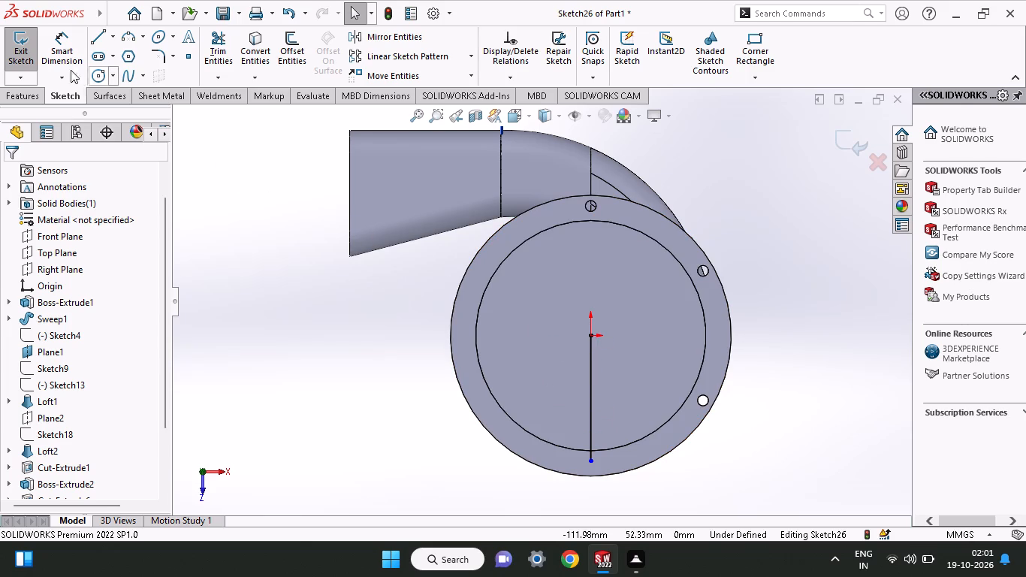
Dimension the vertical line's length at 36 mm.
click(56, 56)
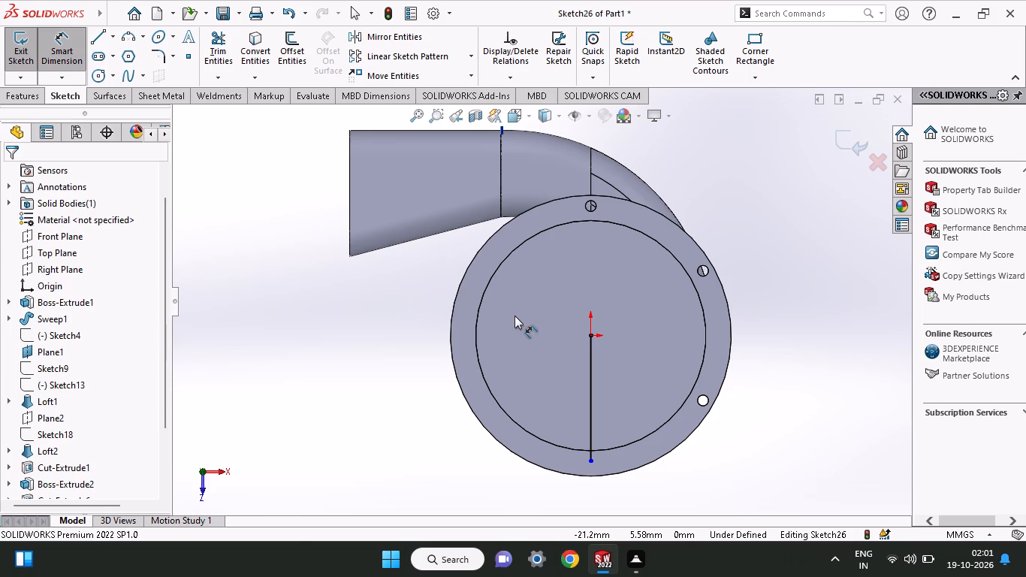
click(593, 381)
click(622, 385)
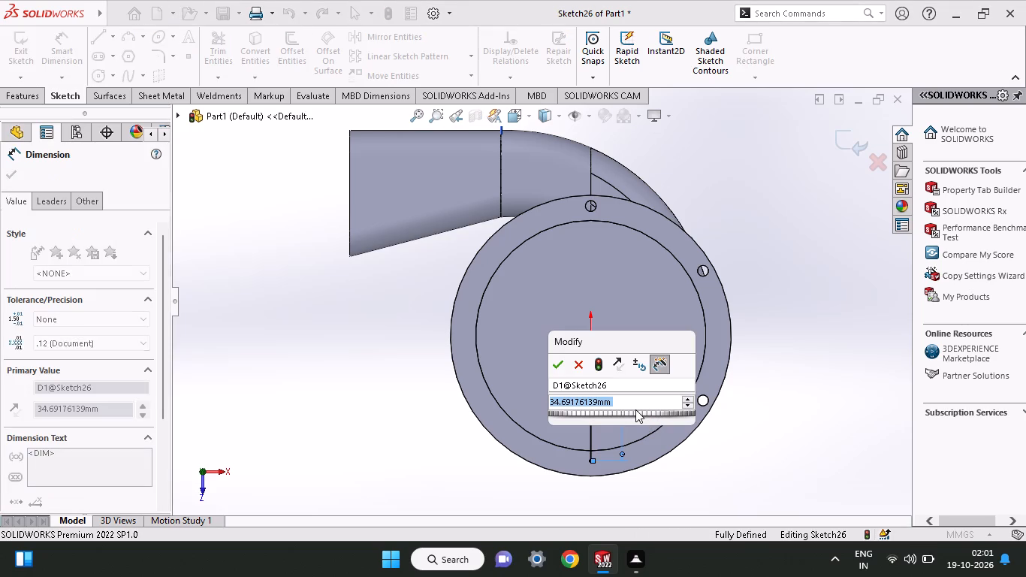
text(36)
key(Return)
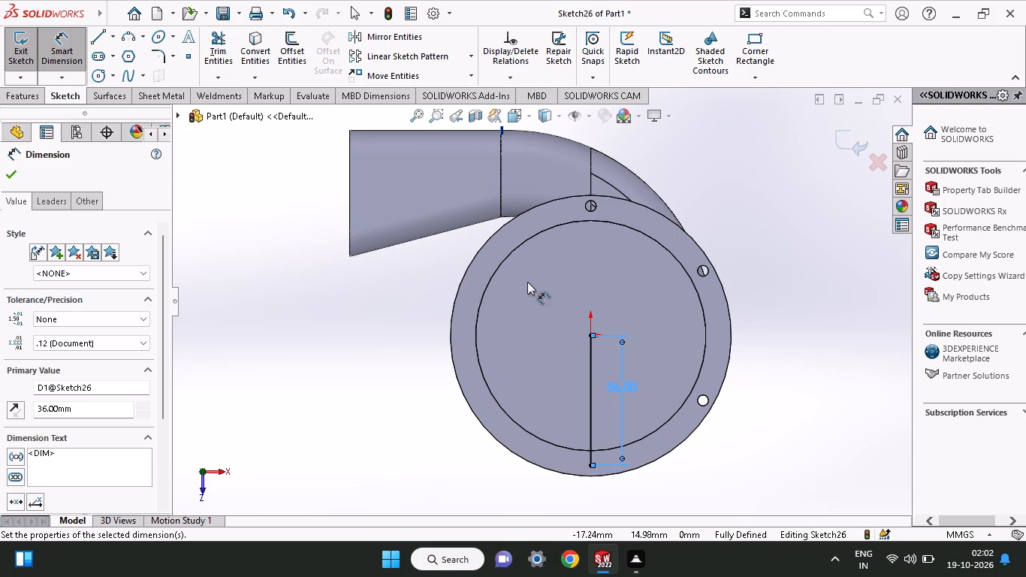
Sketch a circle about 7 mm in diameter centred on the vertical line's lower endpoint.
click(95, 78)
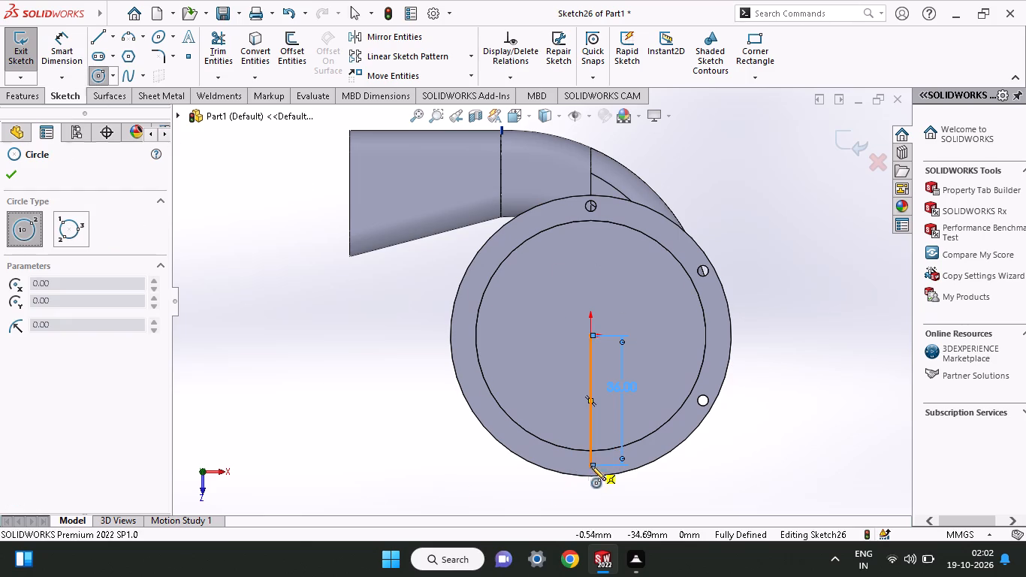
click(590, 464)
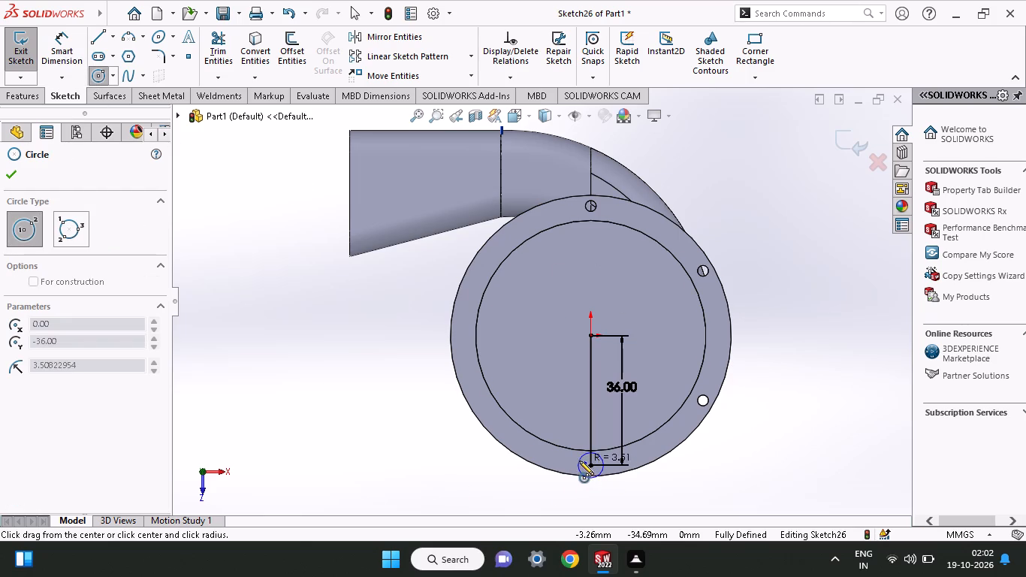
click(579, 461)
Dimension the circle at the end of the vertical line with a diameter of 3 mm.
click(72, 56)
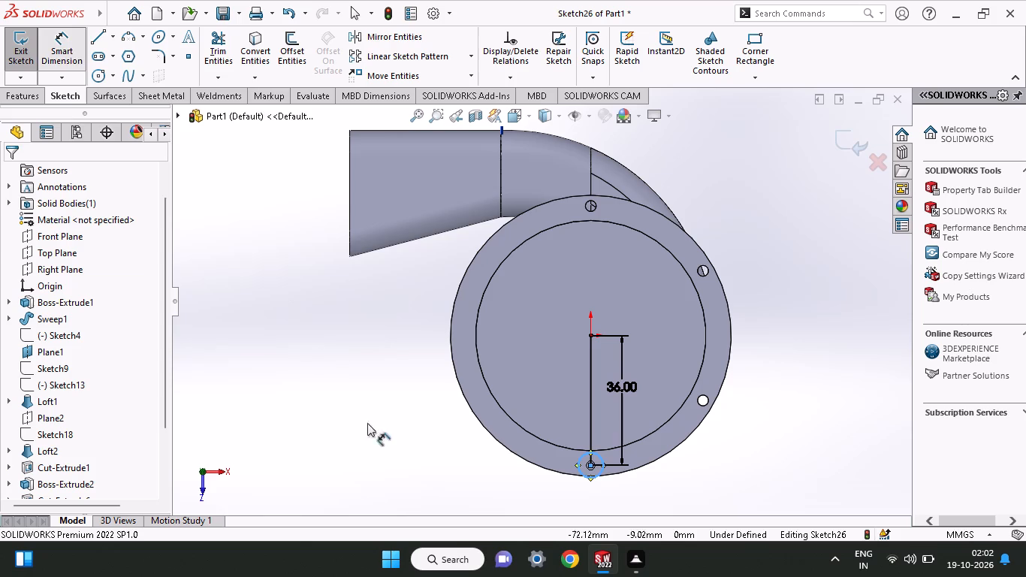
drag(580, 477, 570, 482)
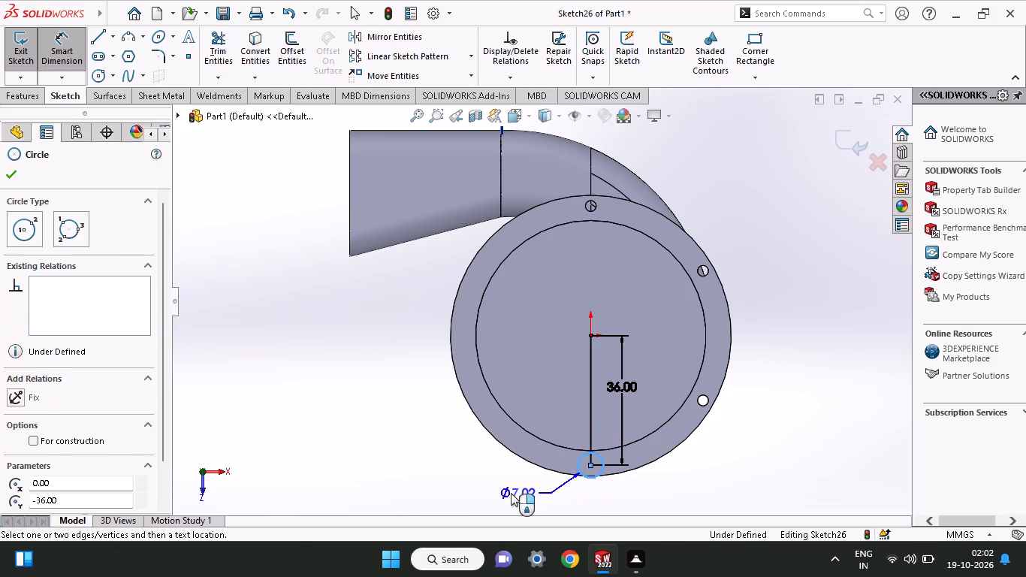
click(509, 493)
key(3)
key(Return)
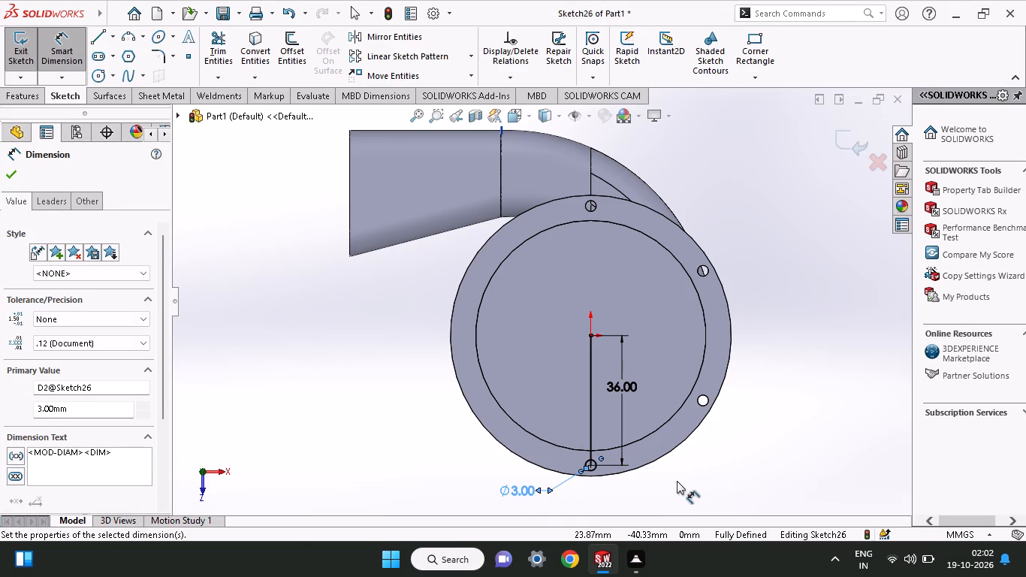
Cut-extrude the 3 mm circle's contour through the flange ring, blind 3 mm, to make the fourth flange hole.
click(35, 93)
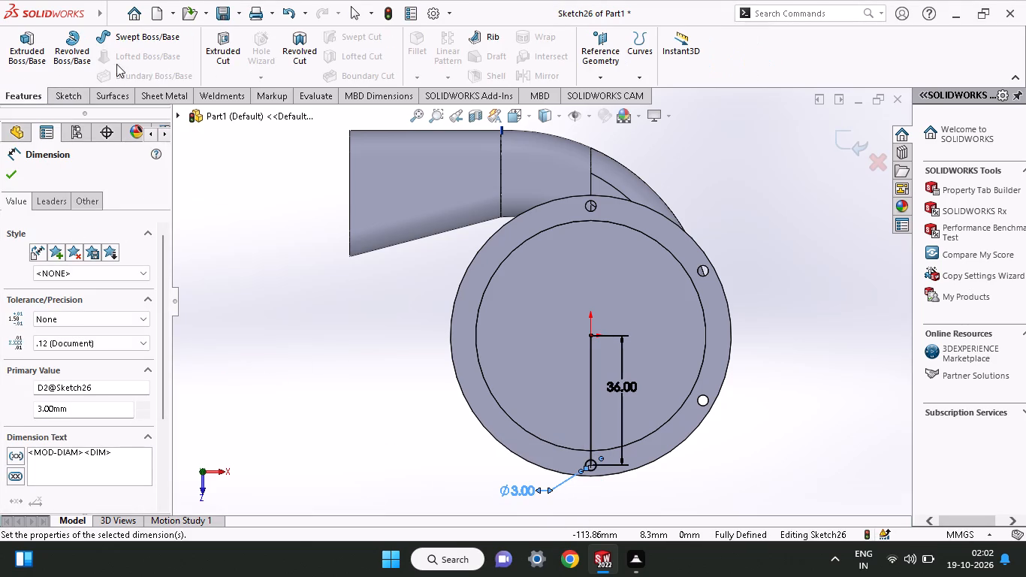
click(210, 61)
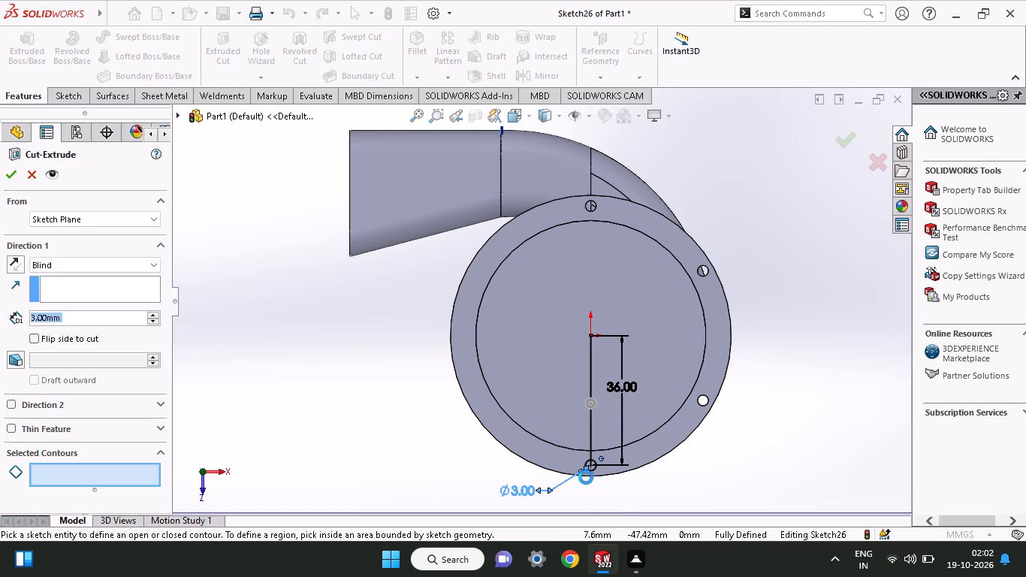
click(596, 471)
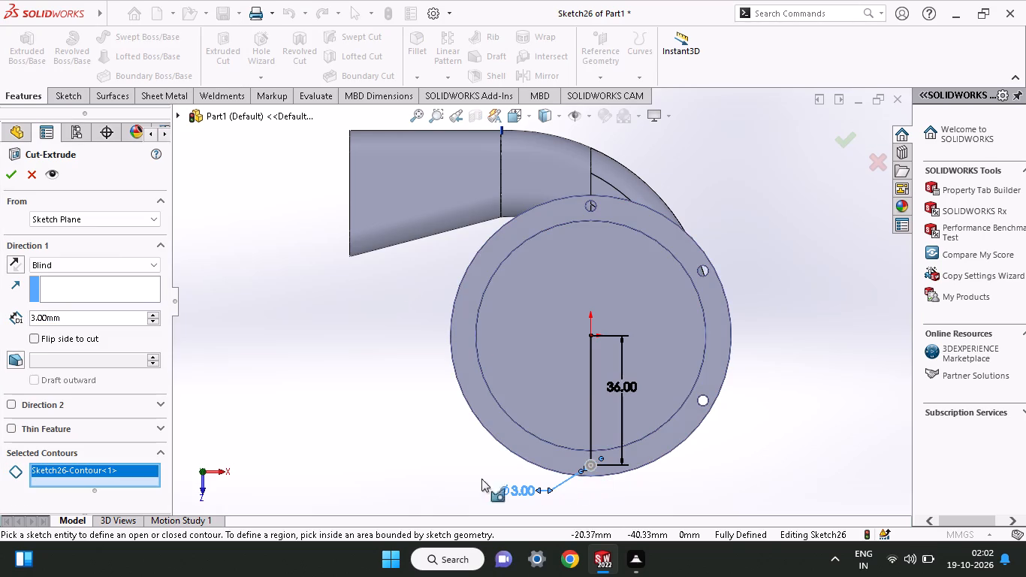
click(11, 177)
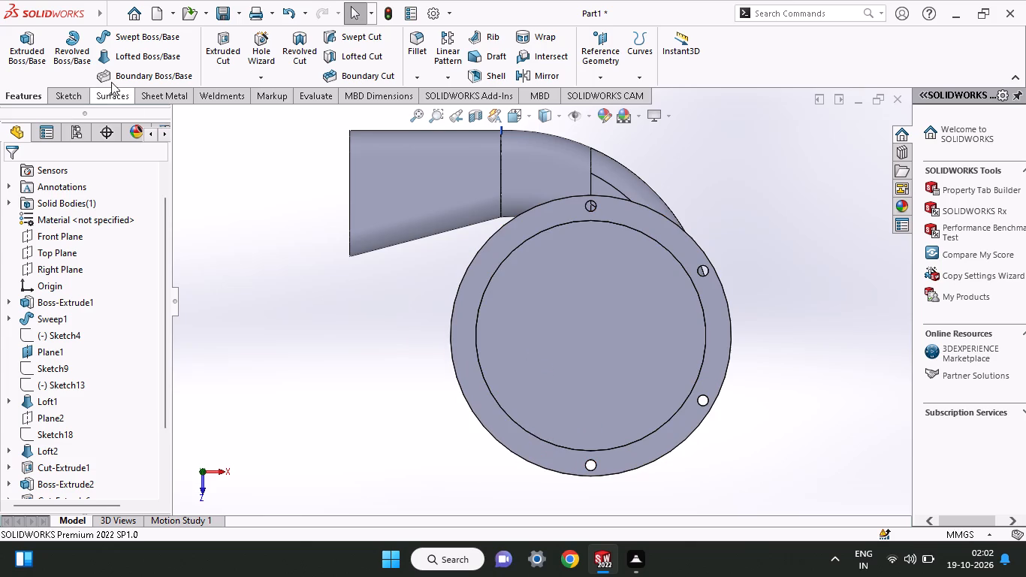
Start a sketch on the circular face inside the ring and draw an inclined line about 33 mm long from the origin down-left.
click(70, 96)
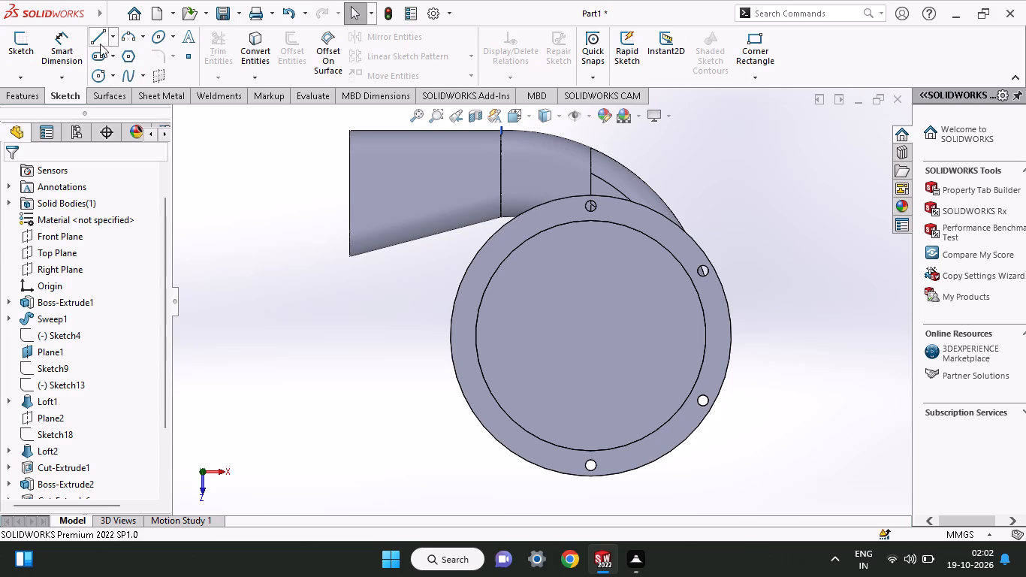
click(98, 42)
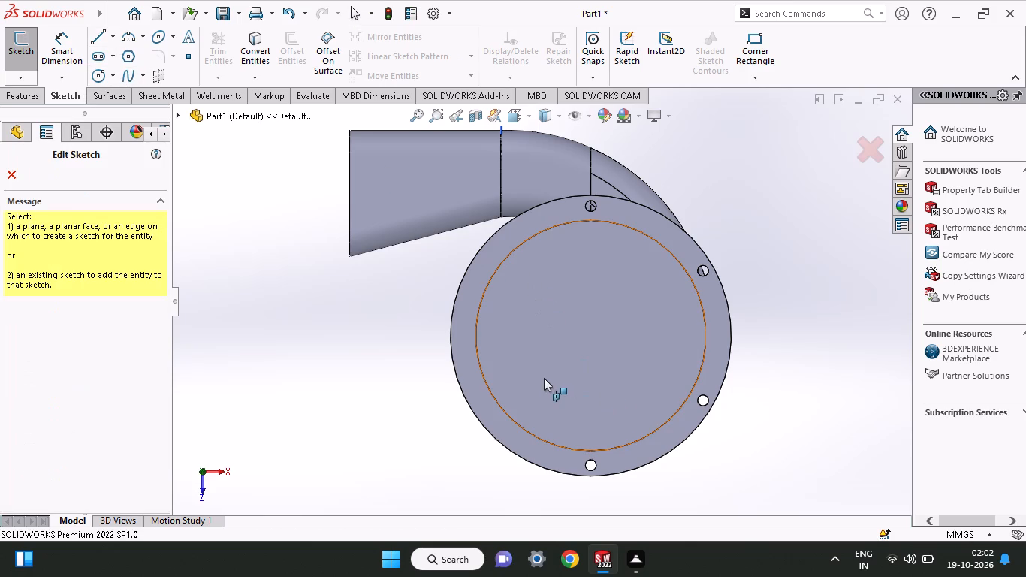
click(546, 364)
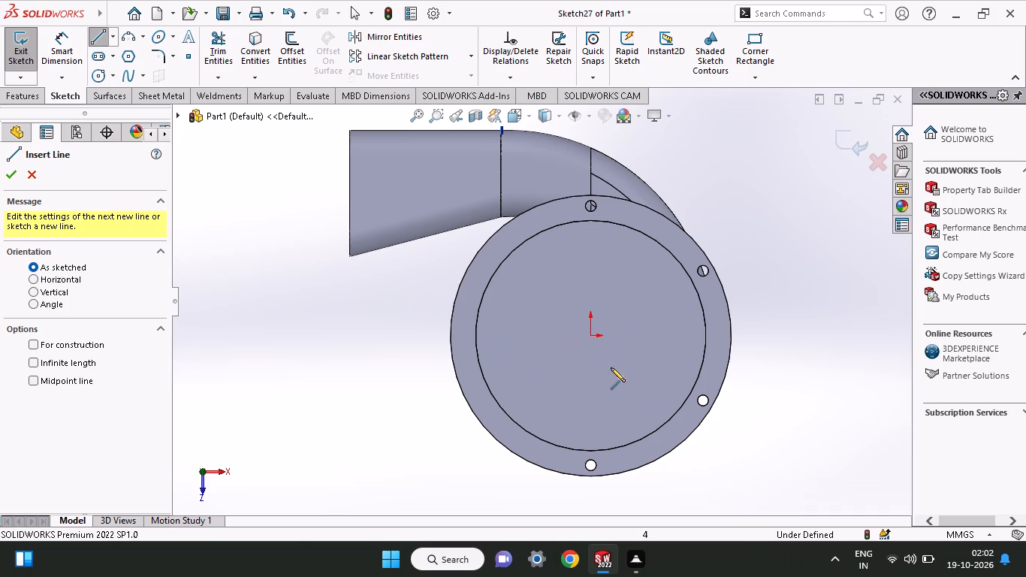
click(590, 338)
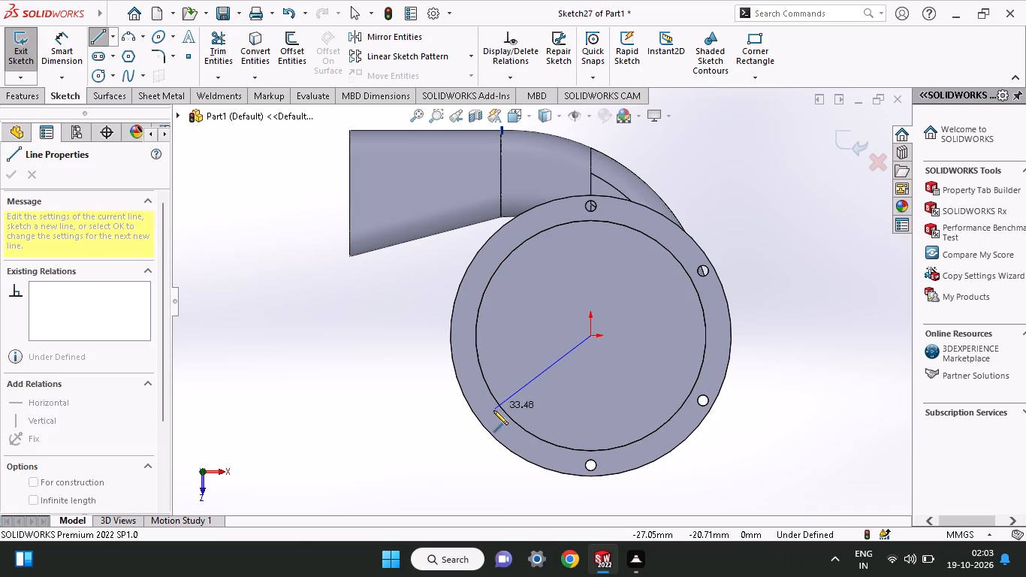
click(493, 410)
right_click(382, 370)
click(403, 377)
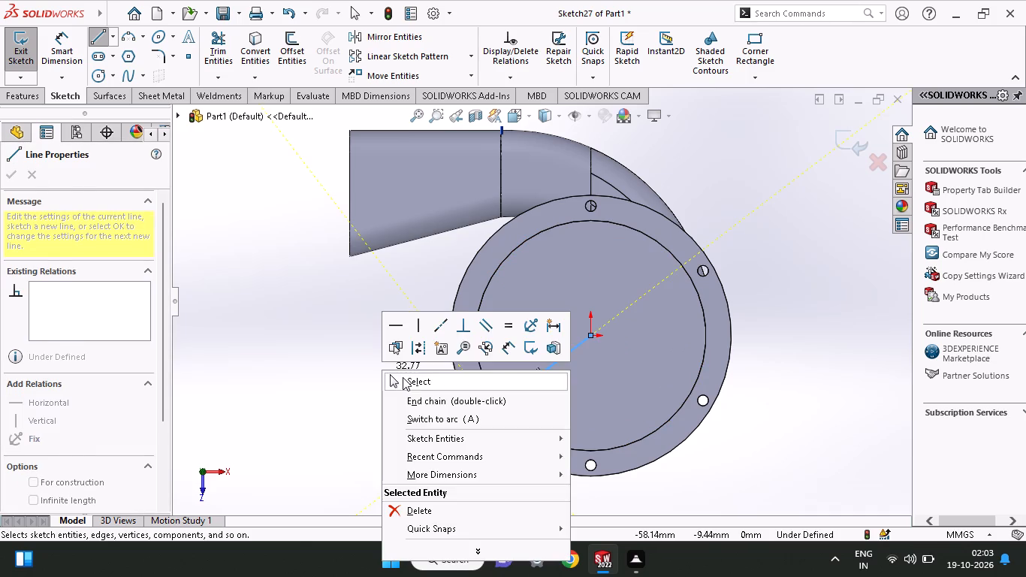
Sketch a vertical reference line about 17 mm long from the origin downward.
click(91, 30)
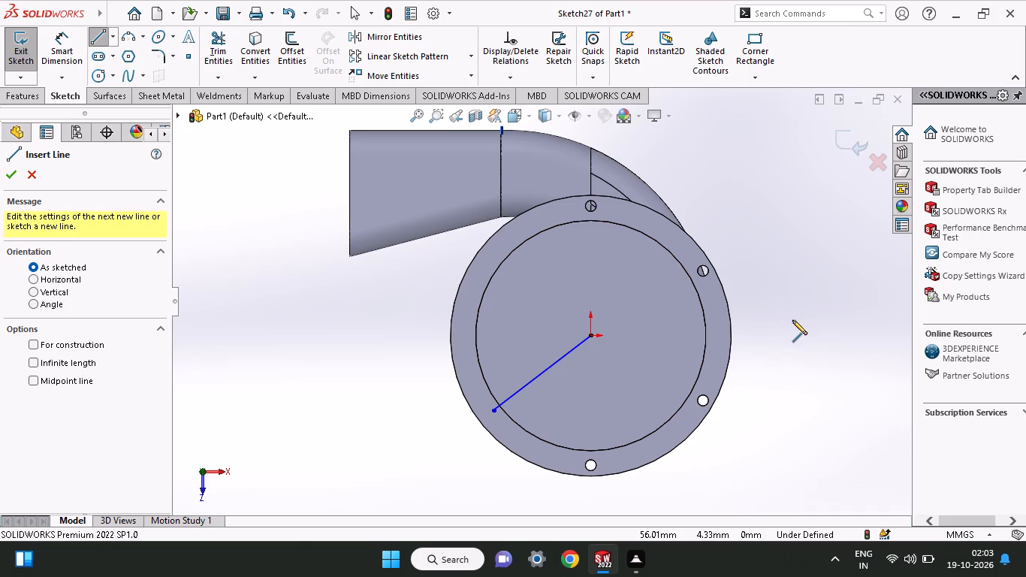
click(588, 337)
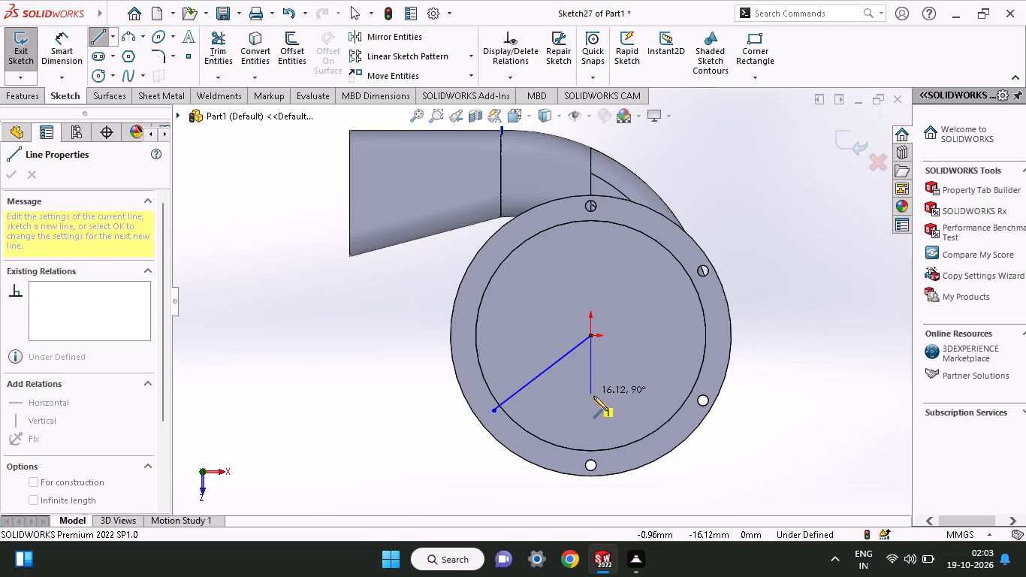
click(594, 396)
right_click(641, 373)
click(663, 394)
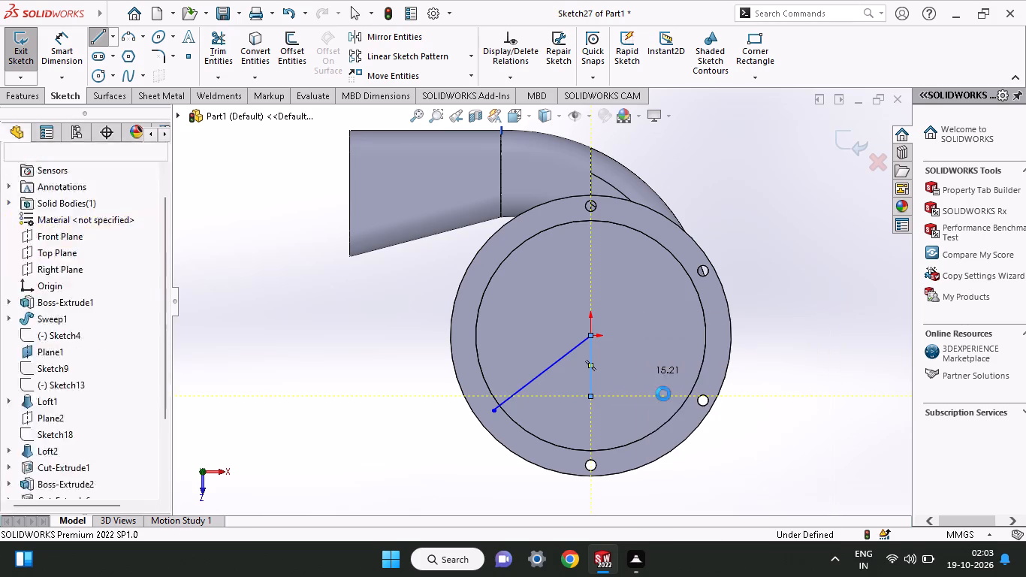
Dimension the angle between the inclined line and the vertical line at 60 degrees.
click(67, 59)
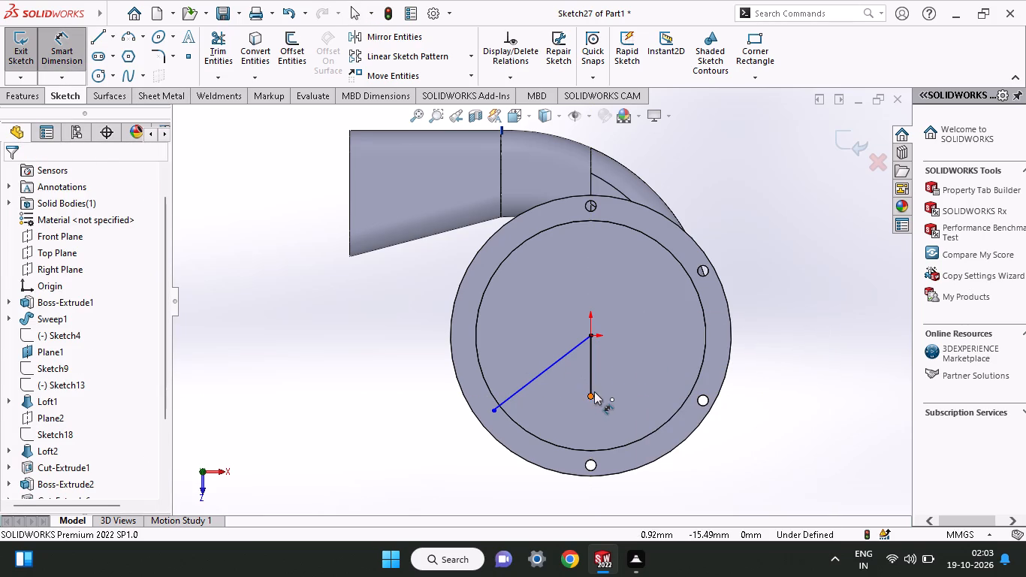
click(590, 371)
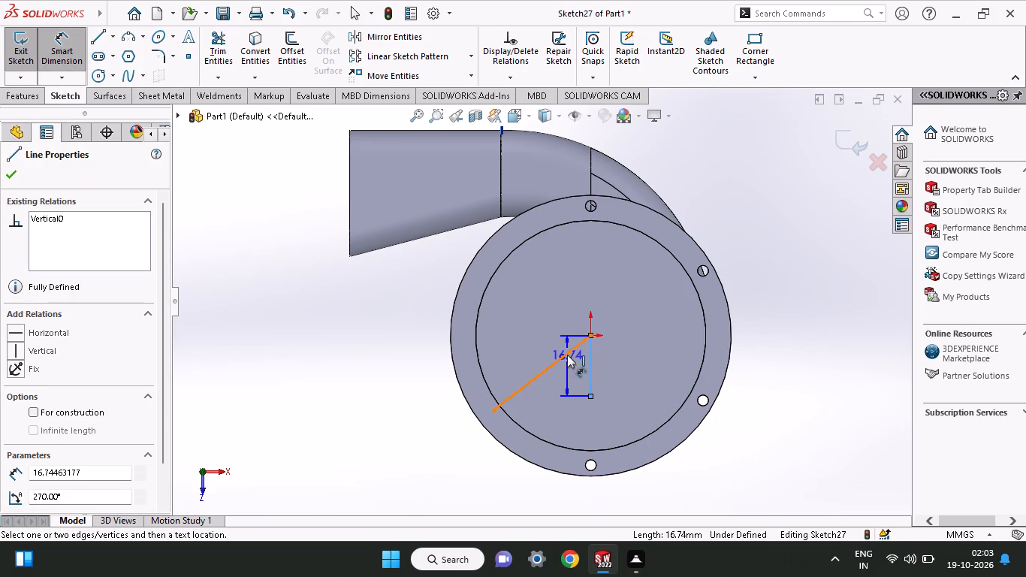
click(567, 355)
click(569, 368)
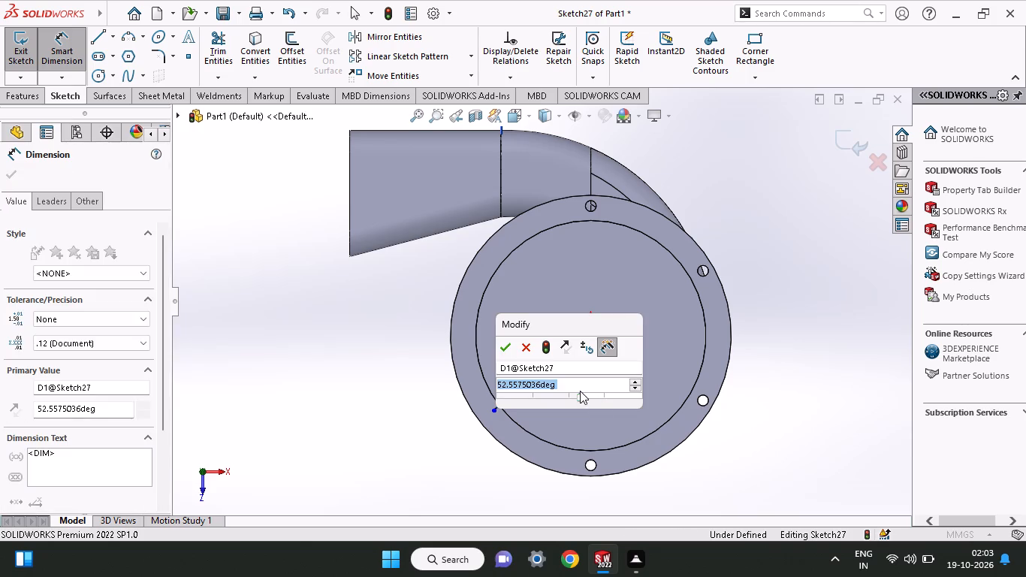
text(60)
key(Return)
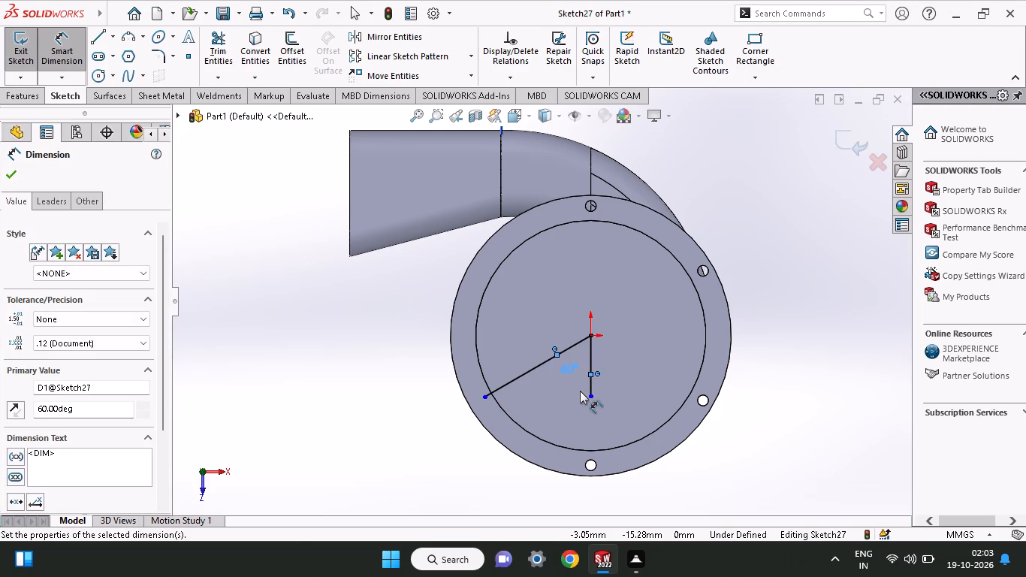
click(80, 55)
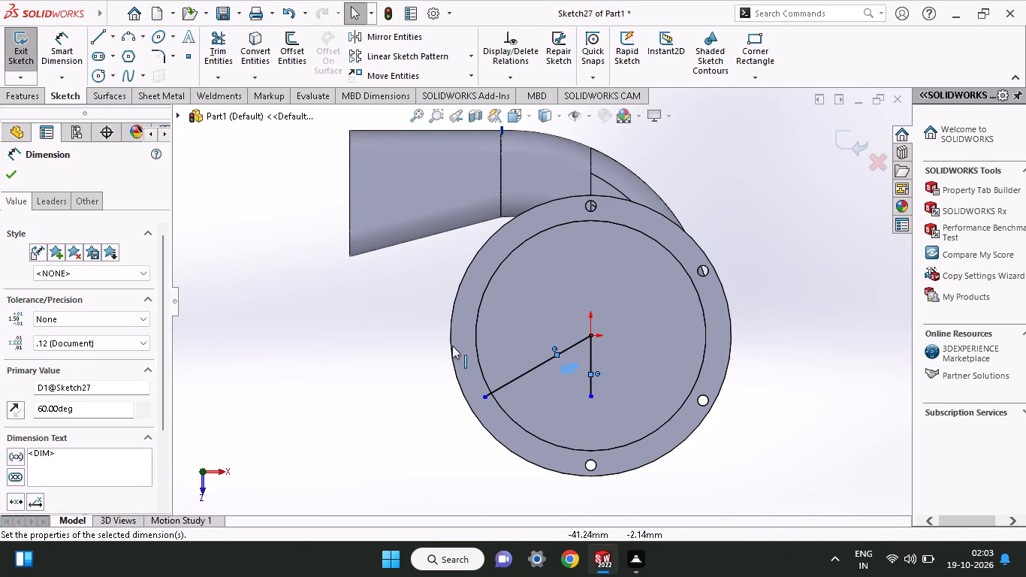
Dimension the inclined line's length at 36 mm.
click(59, 47)
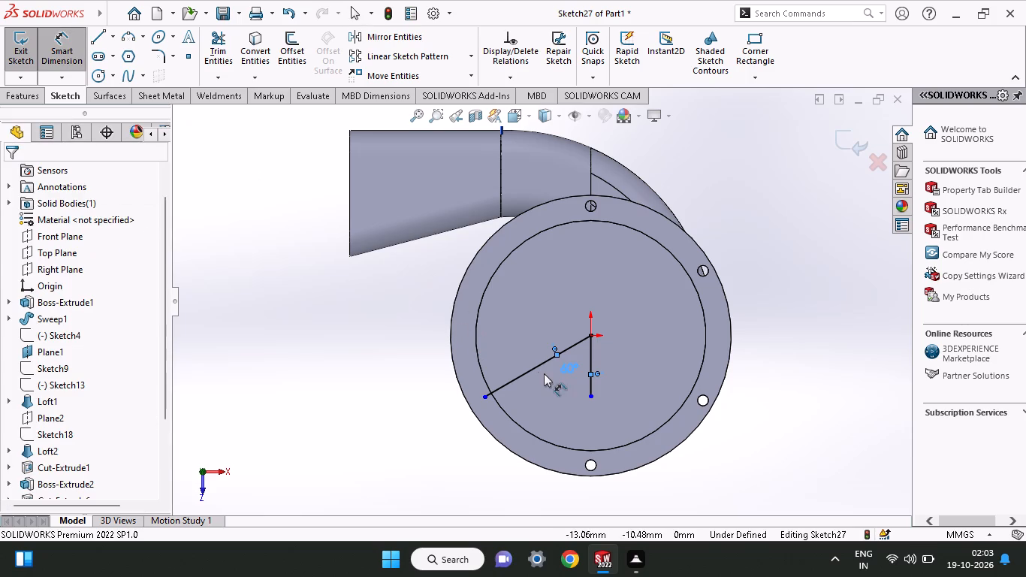
click(536, 367)
click(518, 337)
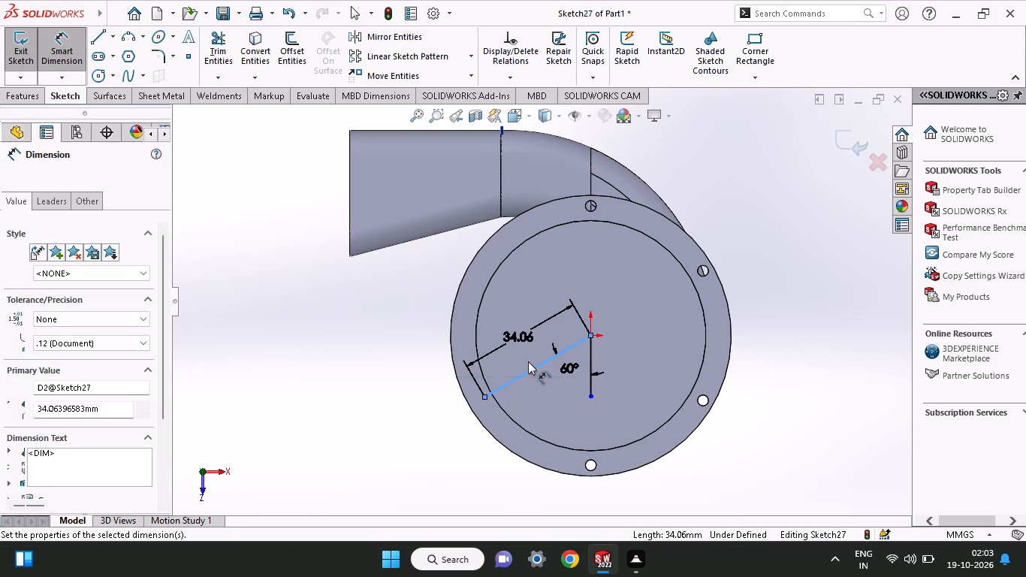
text(36)
key(Return)
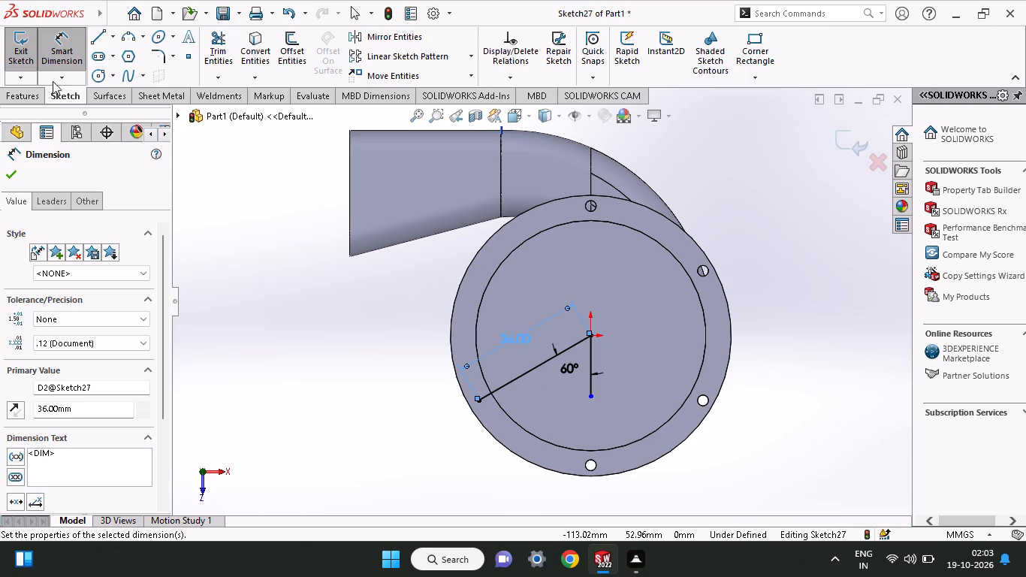
Draw a circle centred on the inclined line's outer end and dimension its diameter at 3 mm.
click(98, 75)
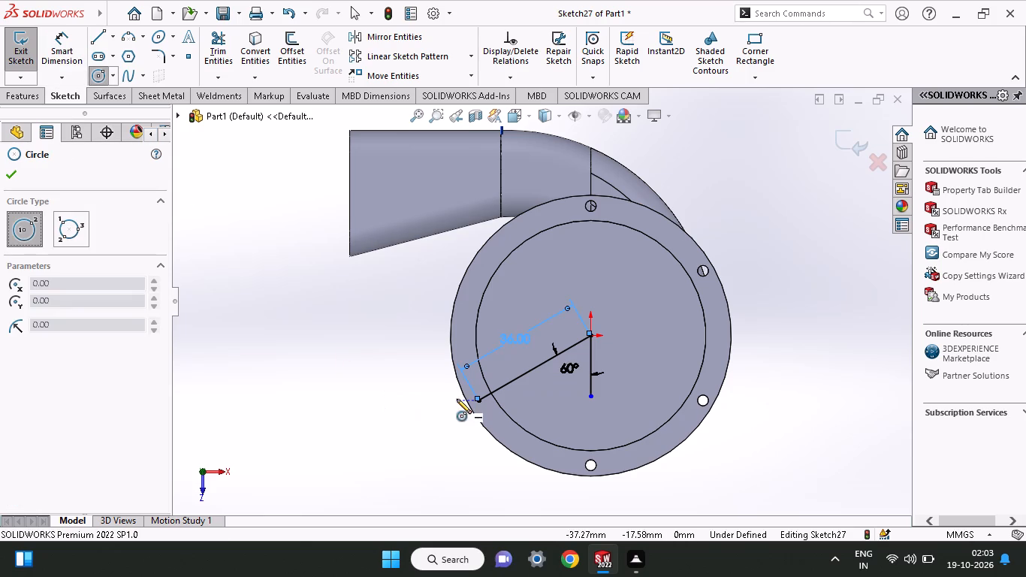
click(482, 399)
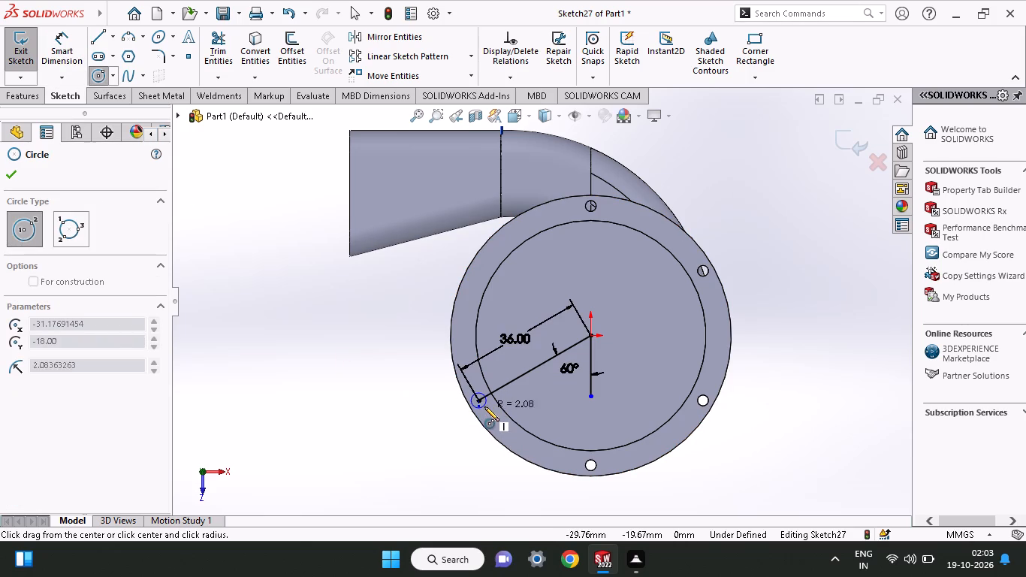
click(484, 406)
click(46, 37)
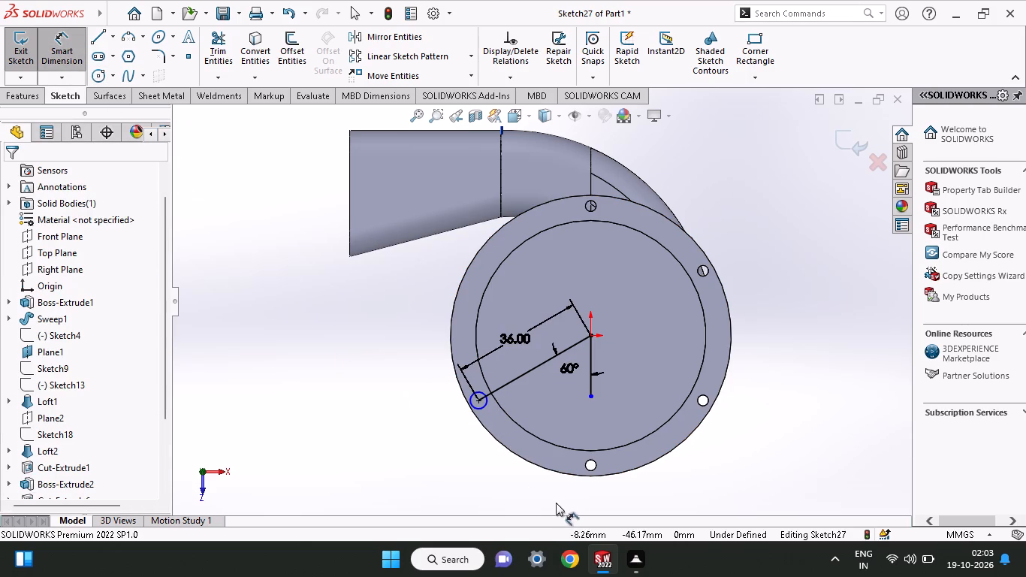
click(484, 406)
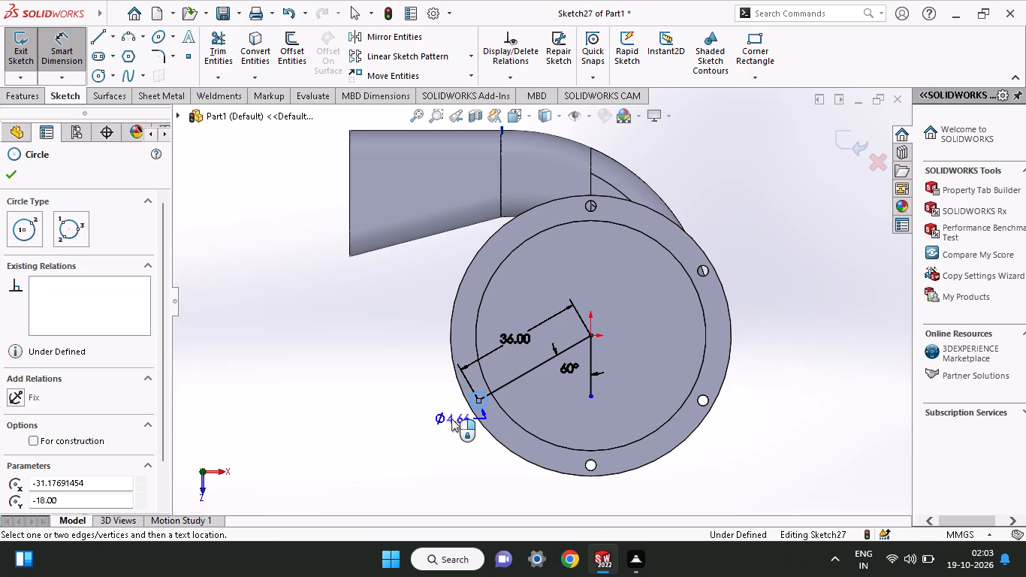
click(451, 418)
key(3)
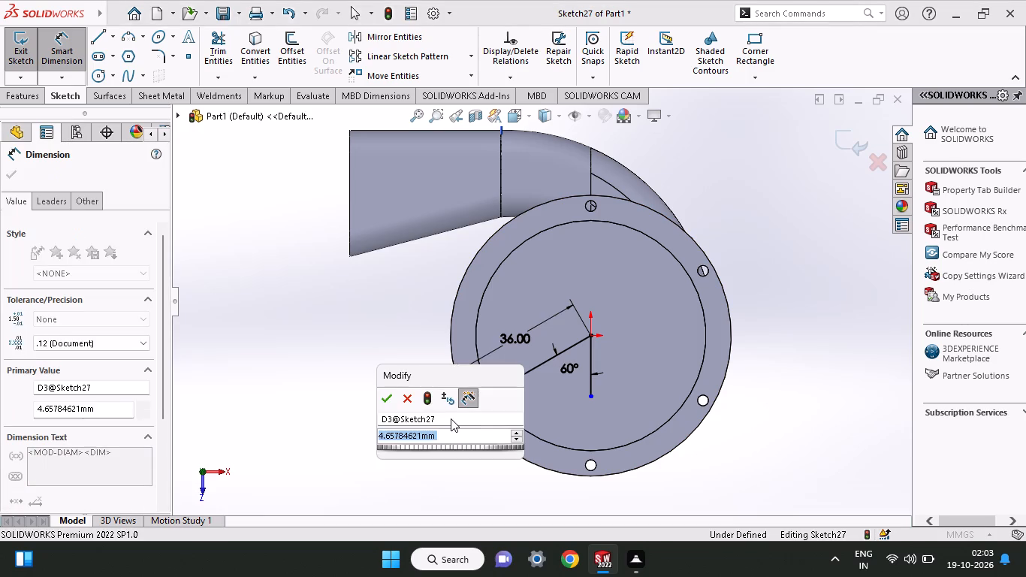
key(Return)
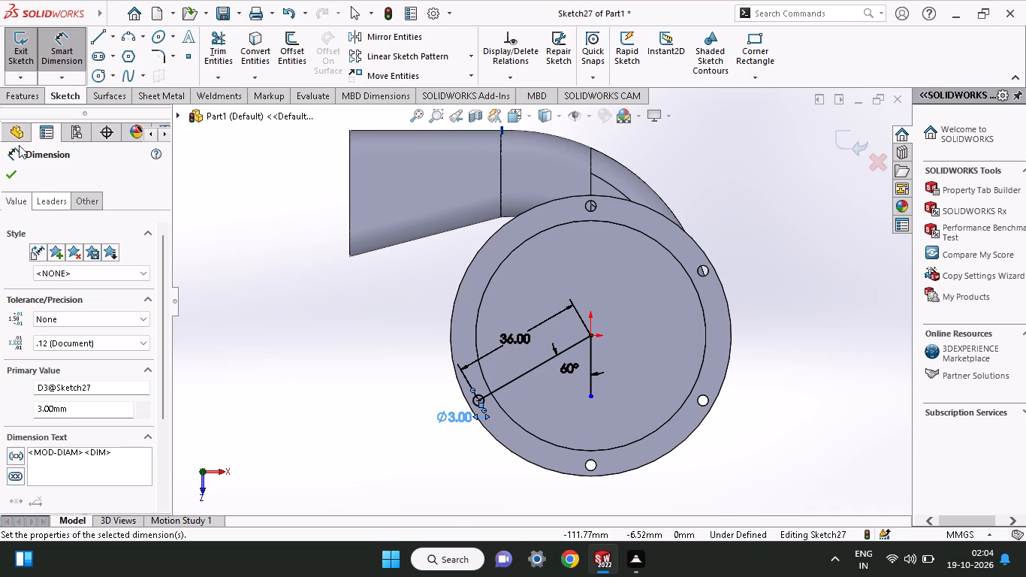
Cut-extrude the 3 mm circle's contour in the reversed direction through the flange ring, blind 88 mm, to make the fifth flange hole.
click(26, 89)
click(222, 59)
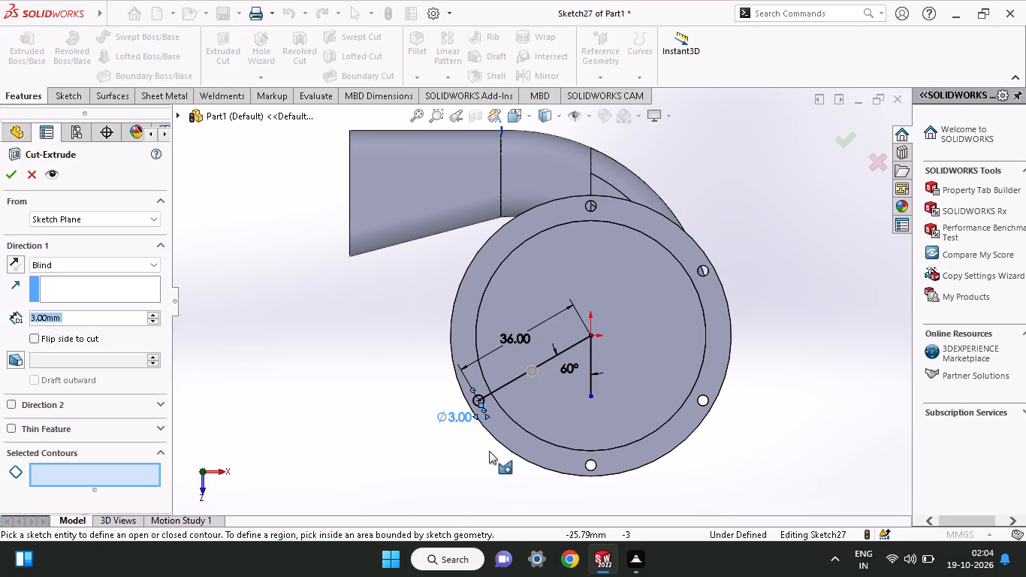
click(473, 406)
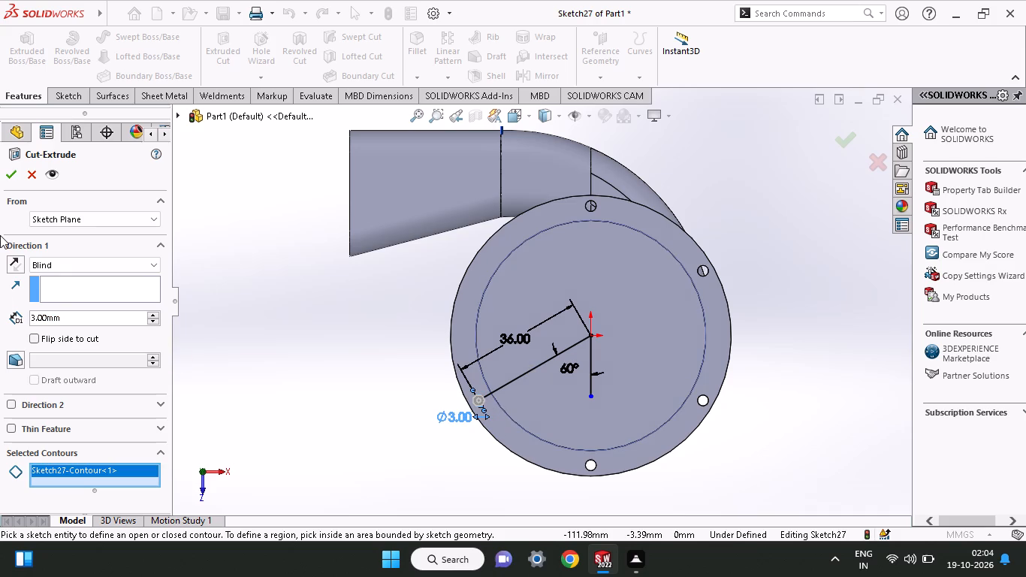
click(12, 175)
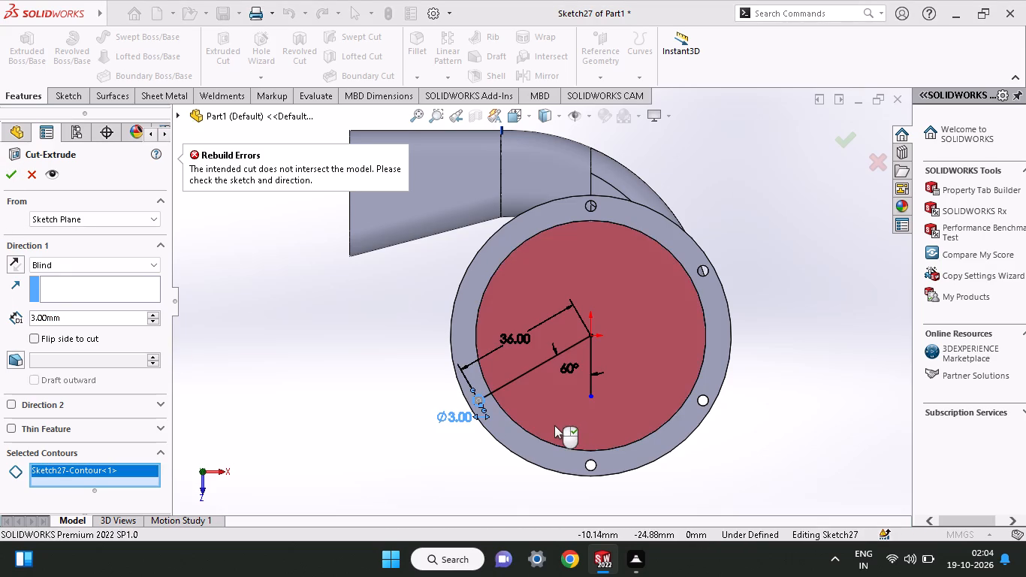
middle_drag(493, 474, 606, 449)
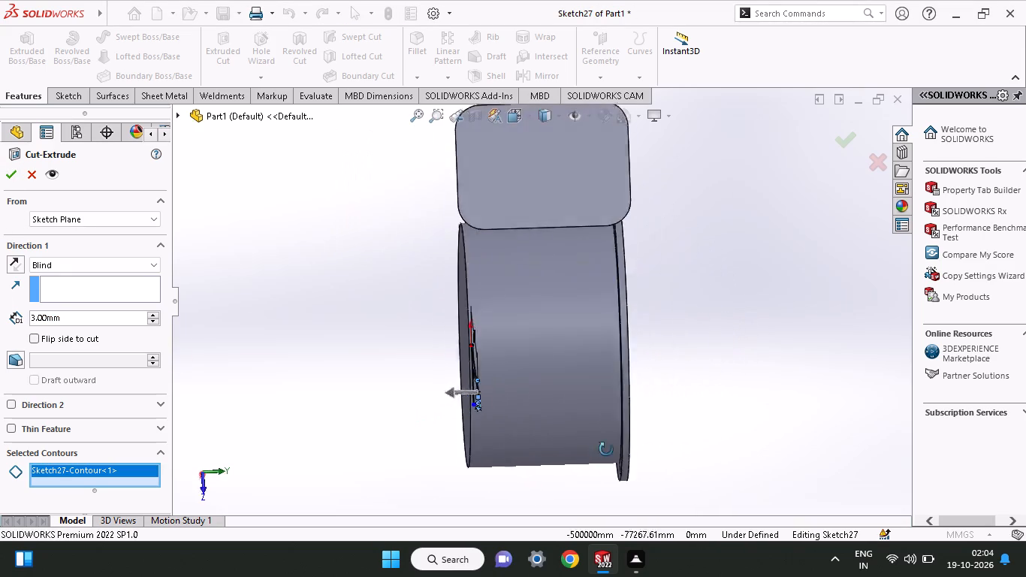
middle_drag(606, 449, 654, 438)
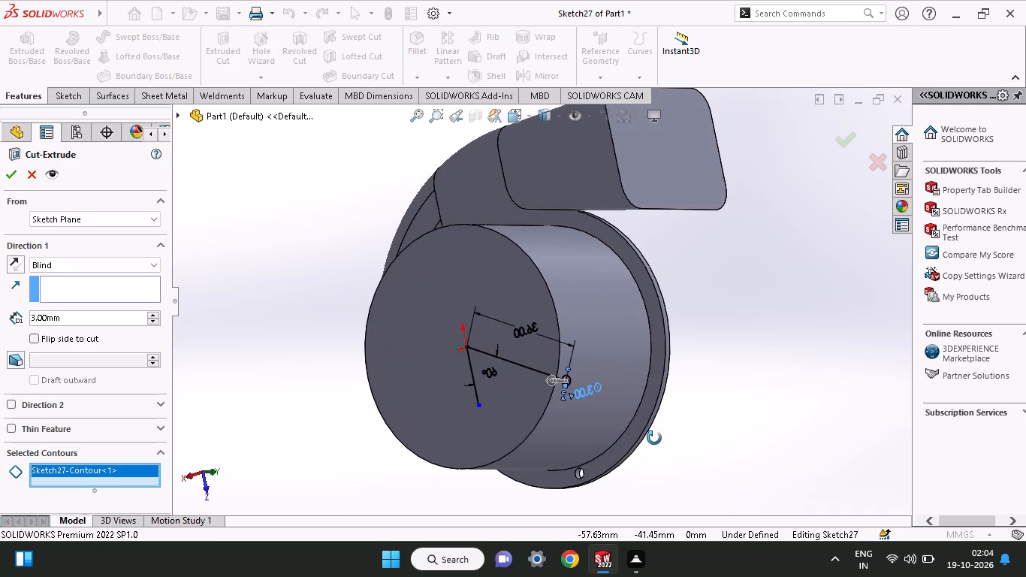
middle_drag(654, 438, 644, 442)
drag(535, 383, 725, 380)
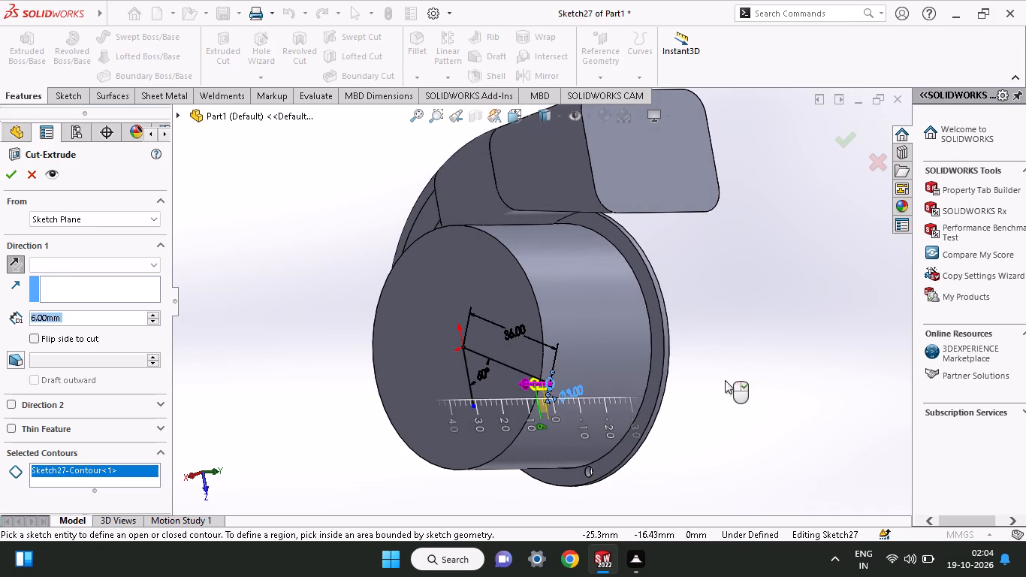
drag(725, 380, 777, 374)
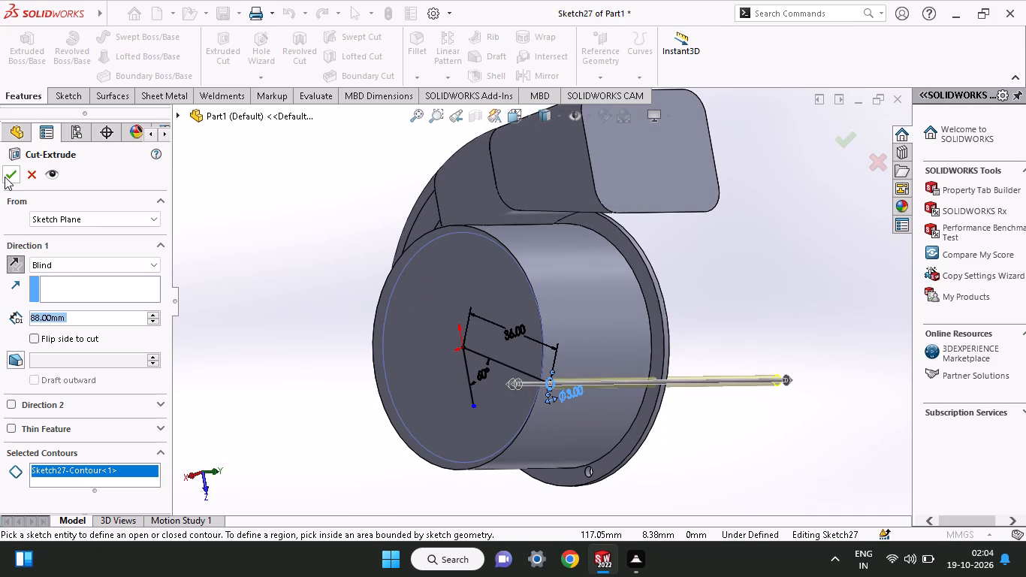
click(5, 177)
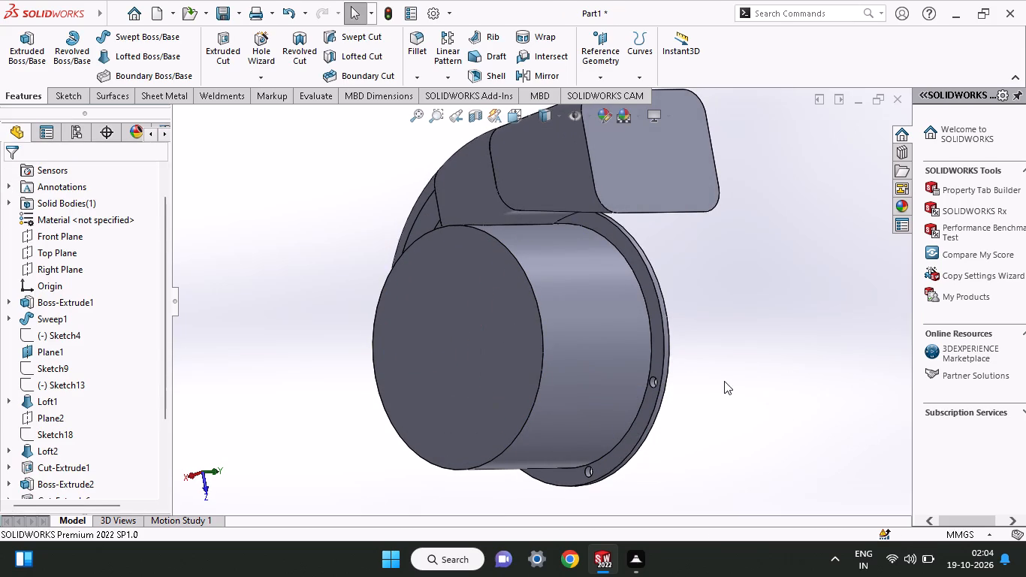
Start a sketch on the flange ring's face and draw a horizontal reference line about 57 mm long from the origin leftward.
middle_drag(711, 383, 546, 412)
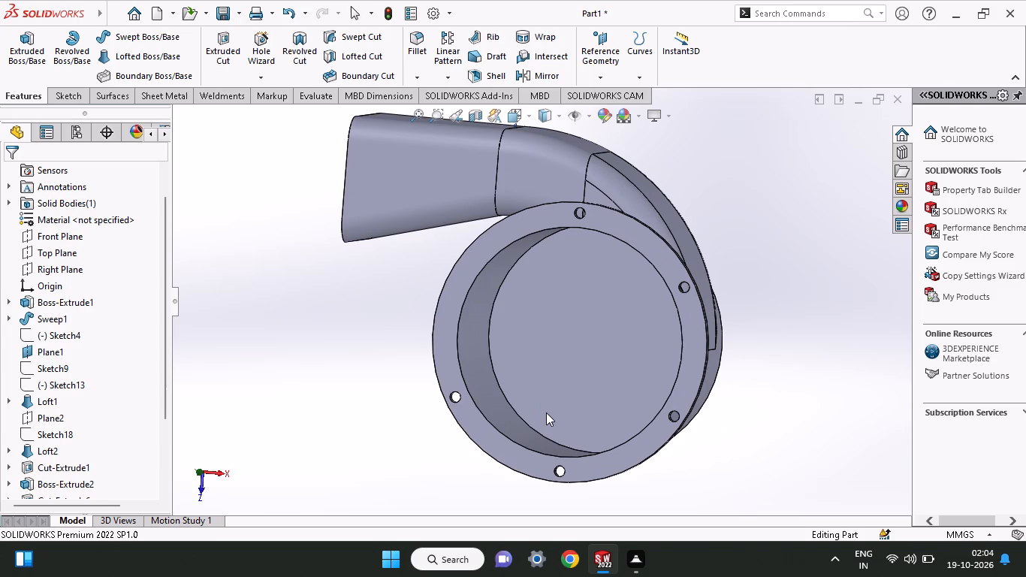
click(466, 261)
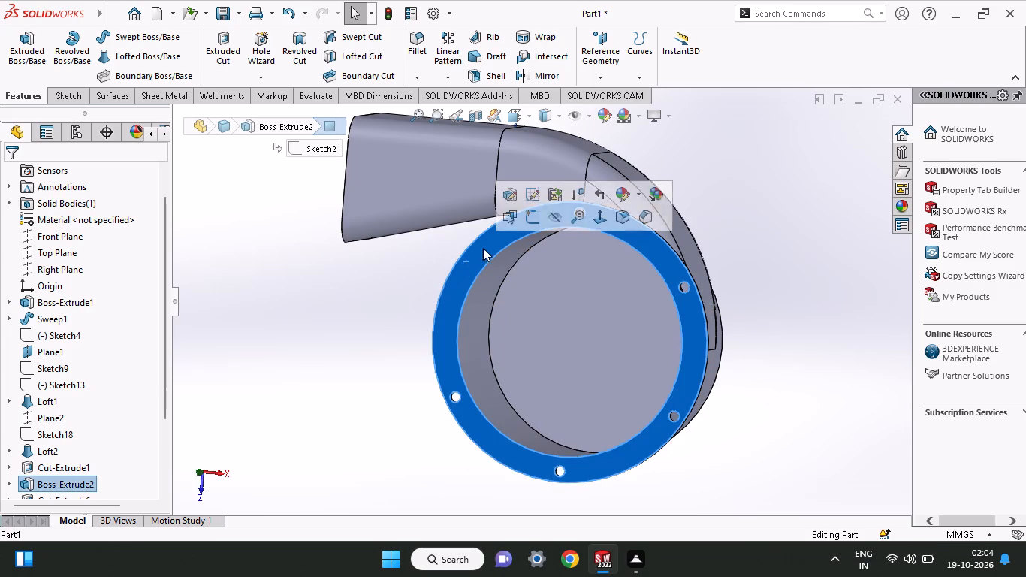
click(532, 224)
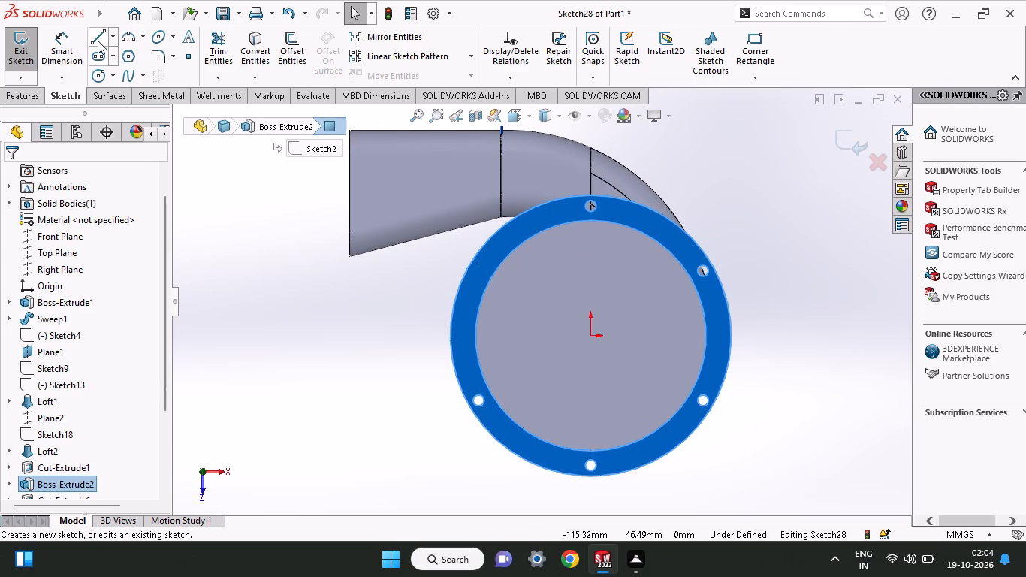
click(98, 41)
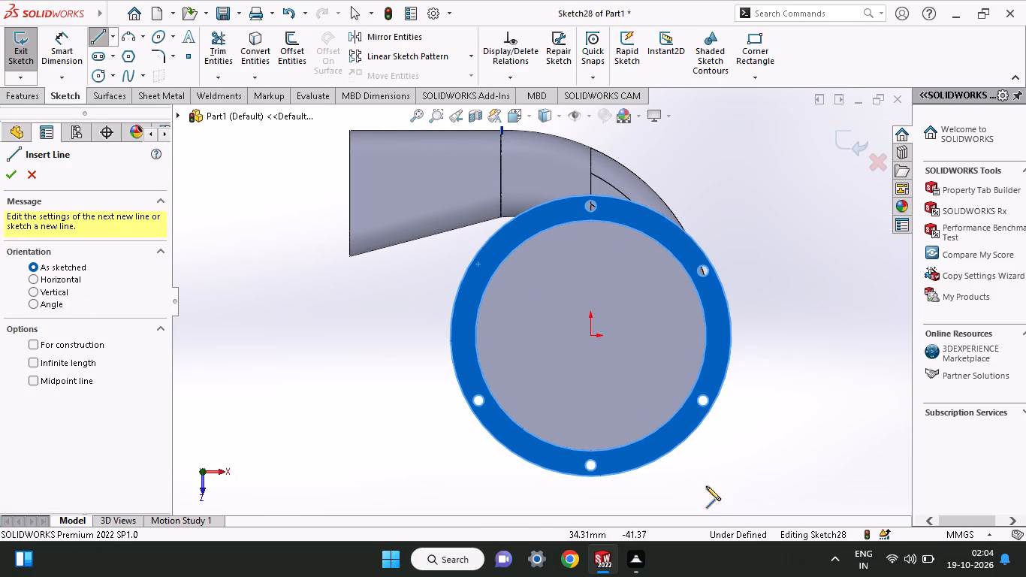
click(590, 332)
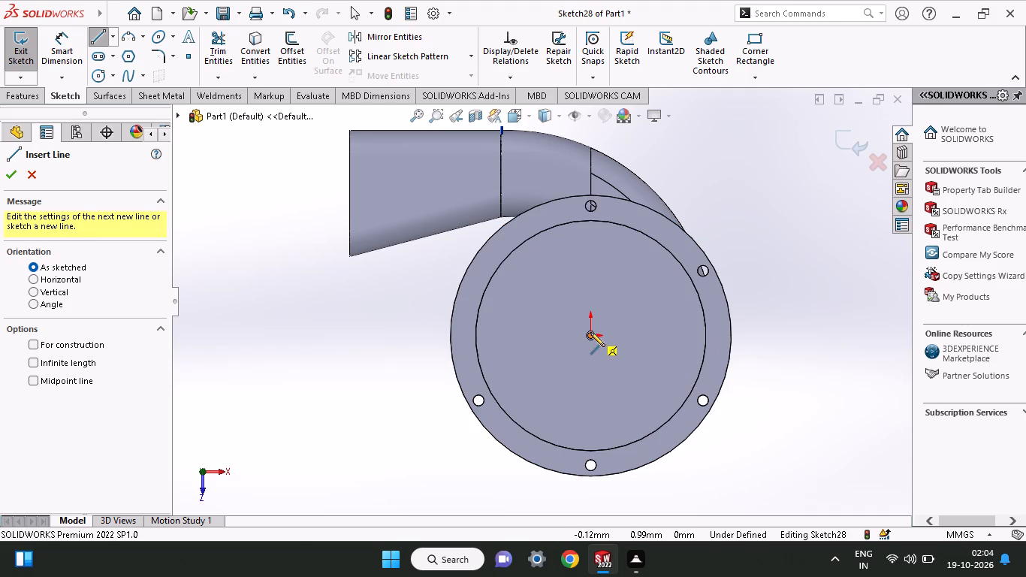
click(386, 335)
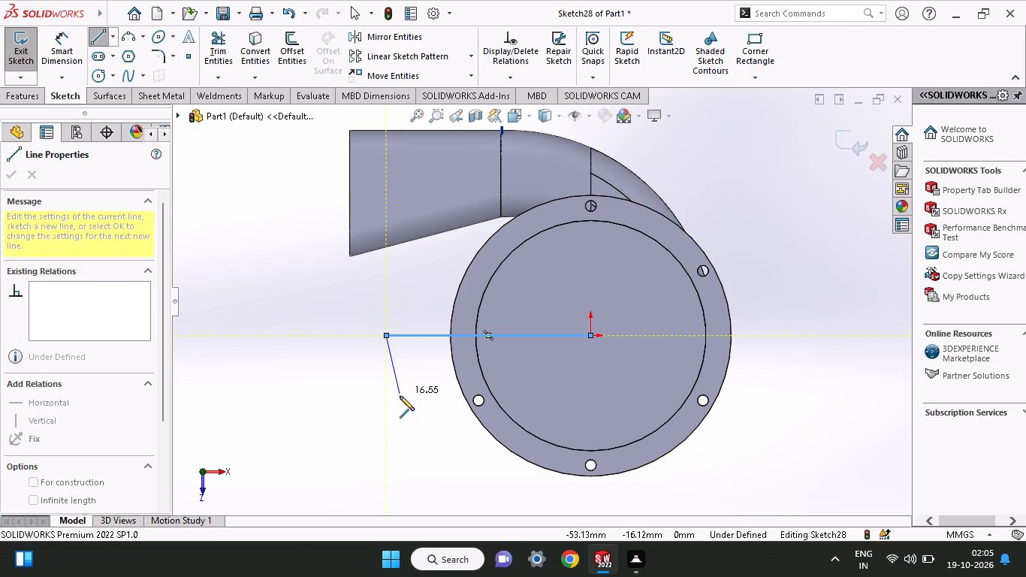
right_click(400, 396)
click(409, 399)
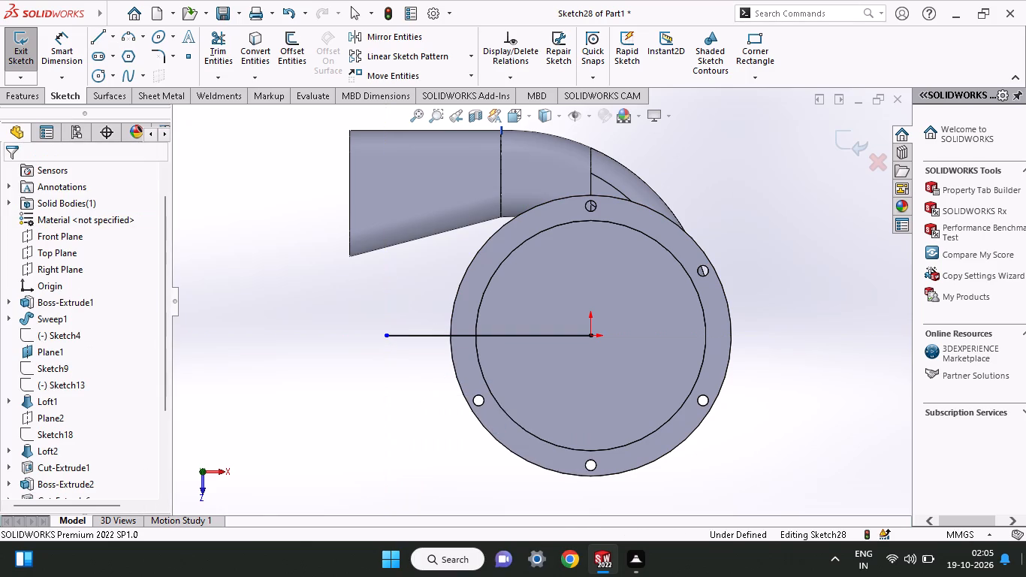
Draw an inclined line about 43 mm long from the origin up-left across the flange ring.
click(97, 36)
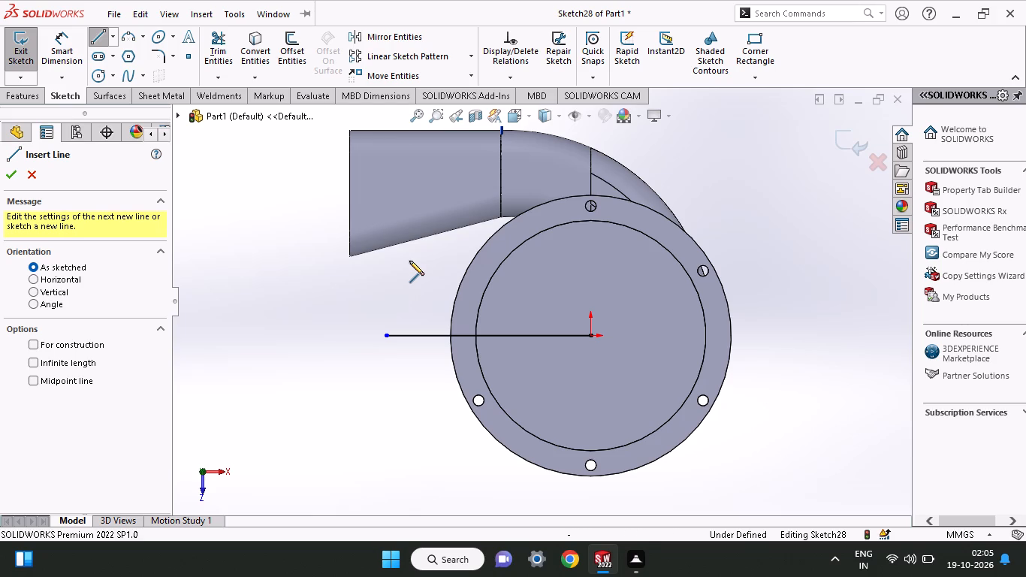
click(592, 338)
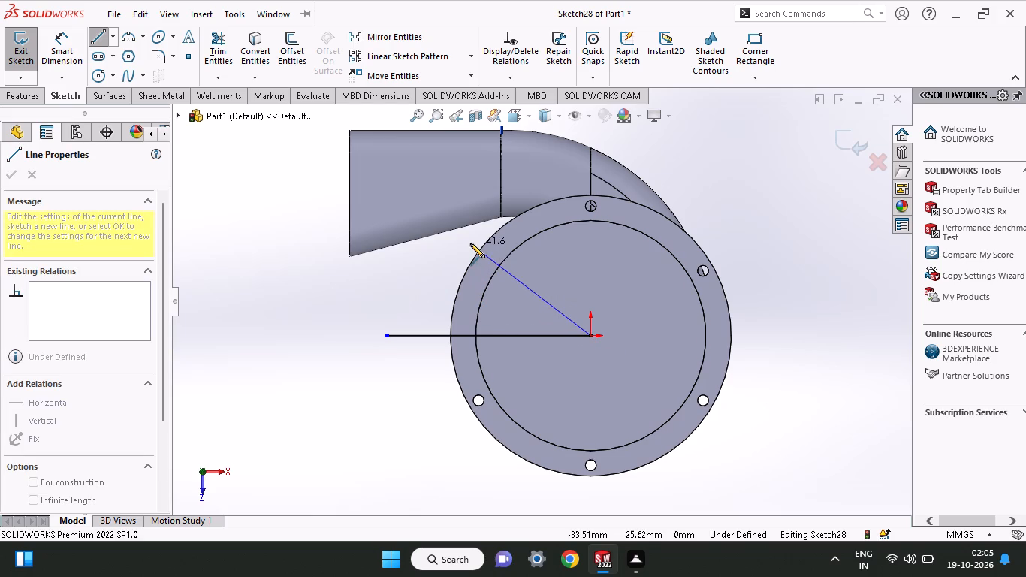
click(466, 243)
right_click(356, 268)
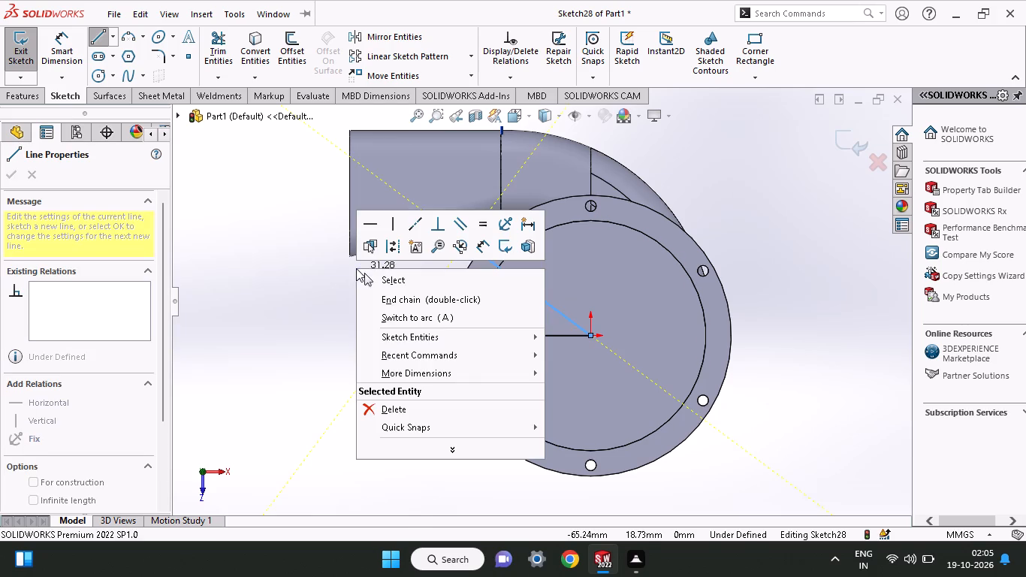
click(370, 274)
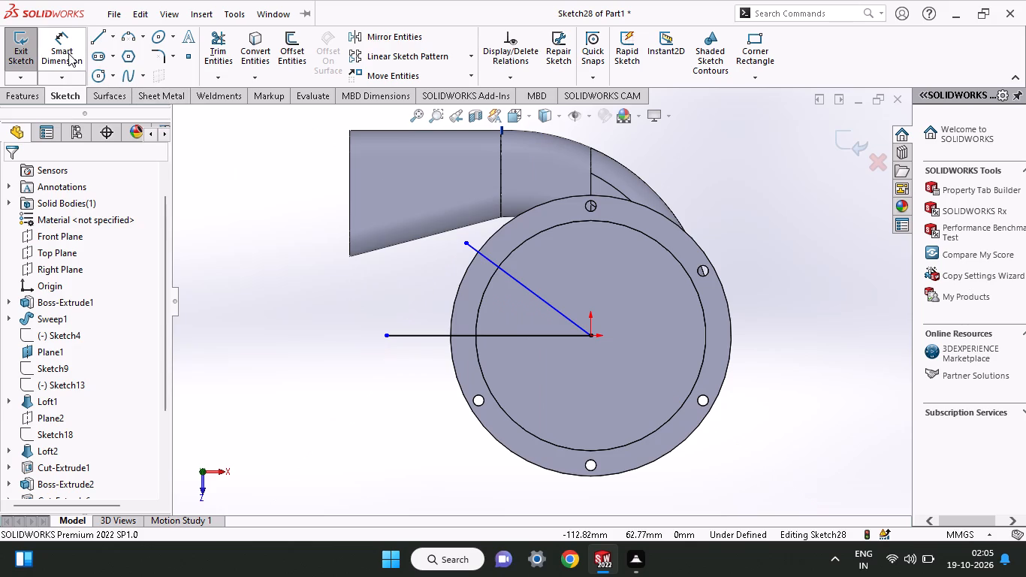
Dimension the angle between the horizontal line and the inclined line at 30 degrees.
click(68, 53)
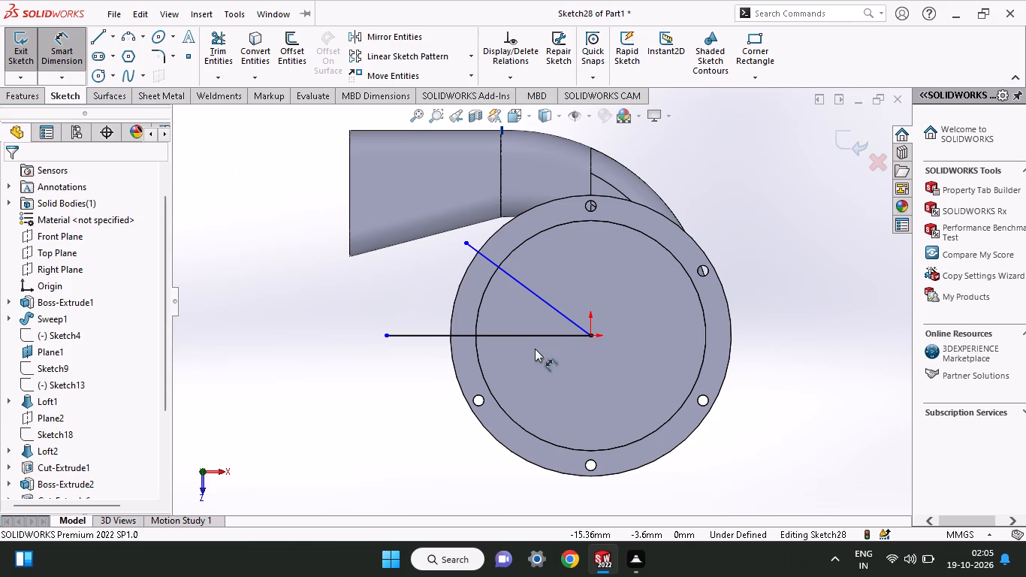
click(532, 332)
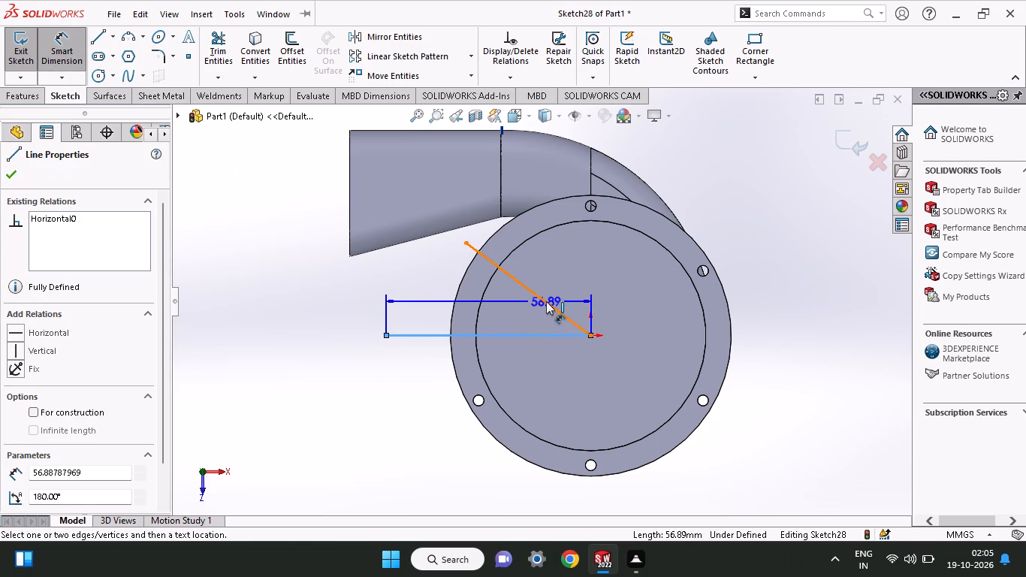
click(546, 301)
click(494, 307)
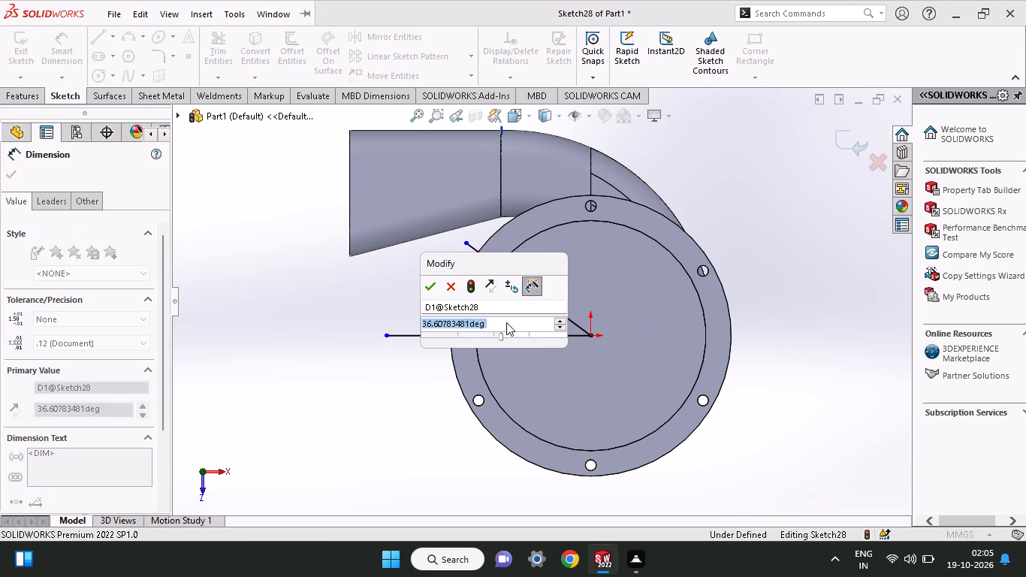
text(30)
key(Return)
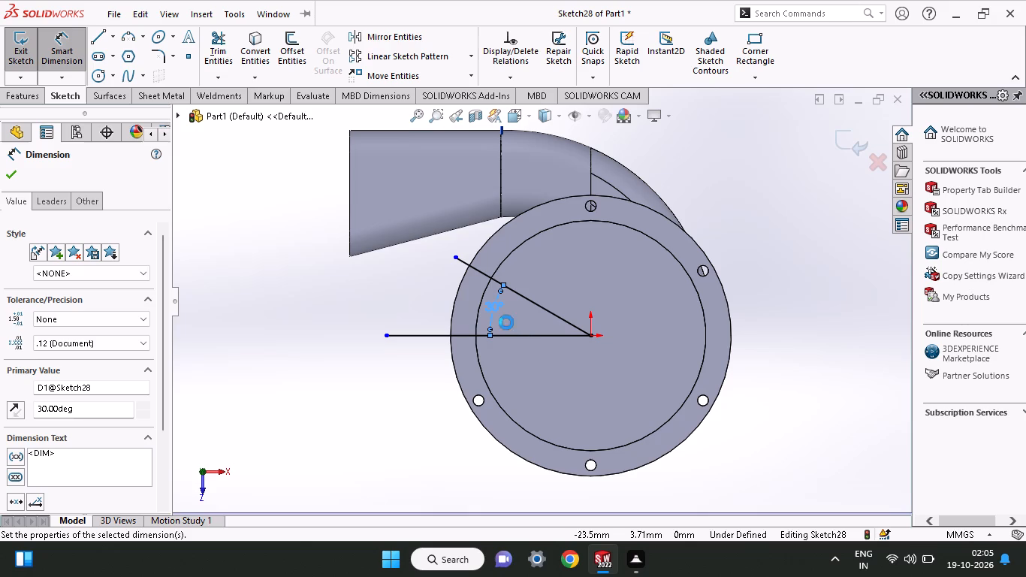
Dimension the inclined line's length at 36 mm.
click(544, 307)
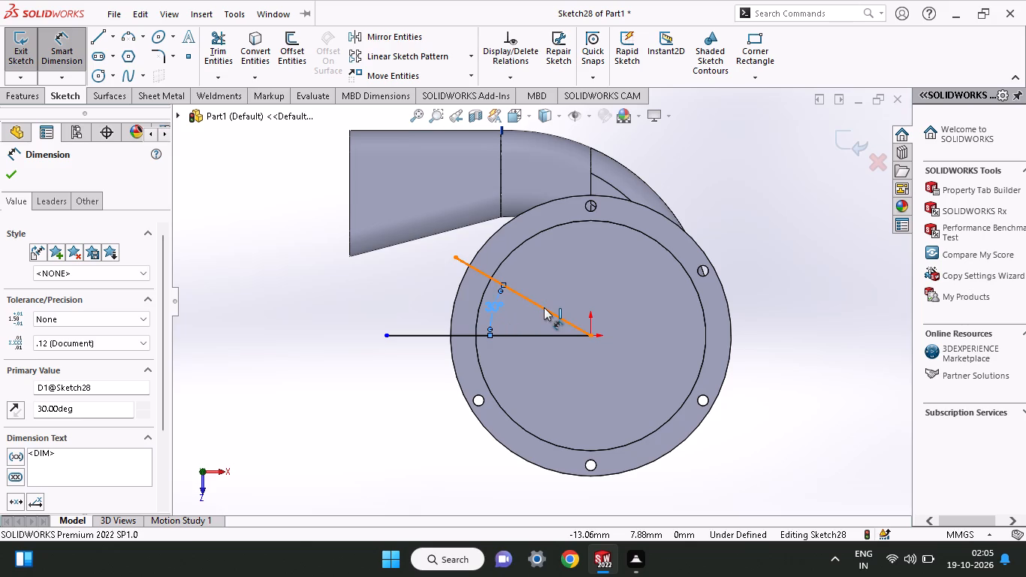
click(530, 266)
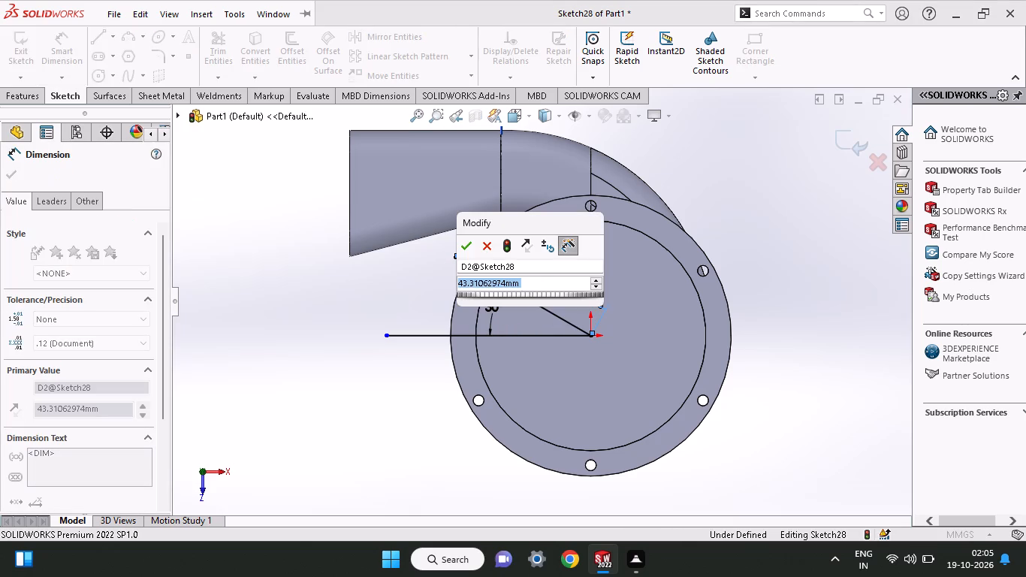
text(36)
key(Return)
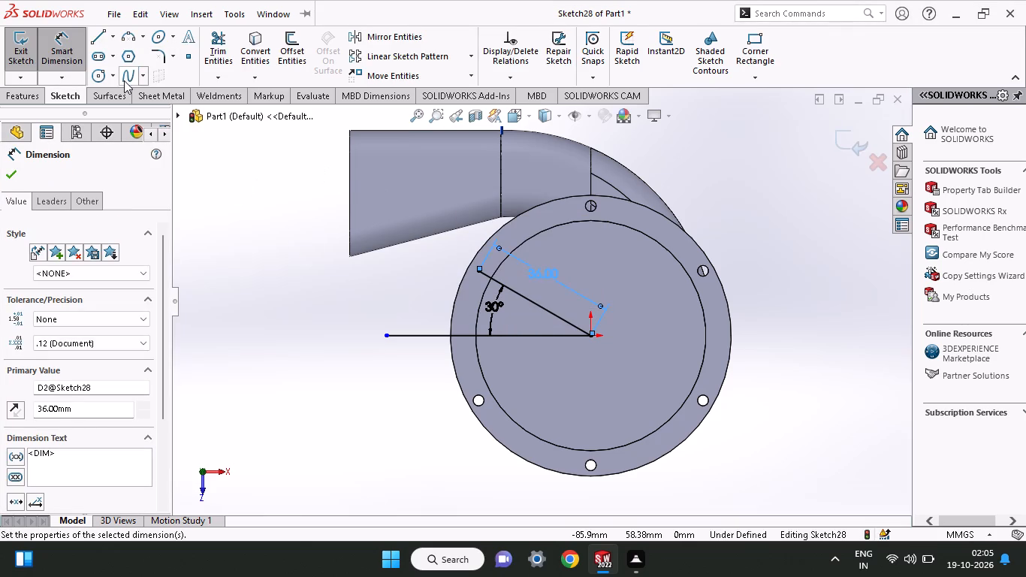
Draw a circle centred on the inclined line's outer end and start dimensioning its diameter.
click(92, 75)
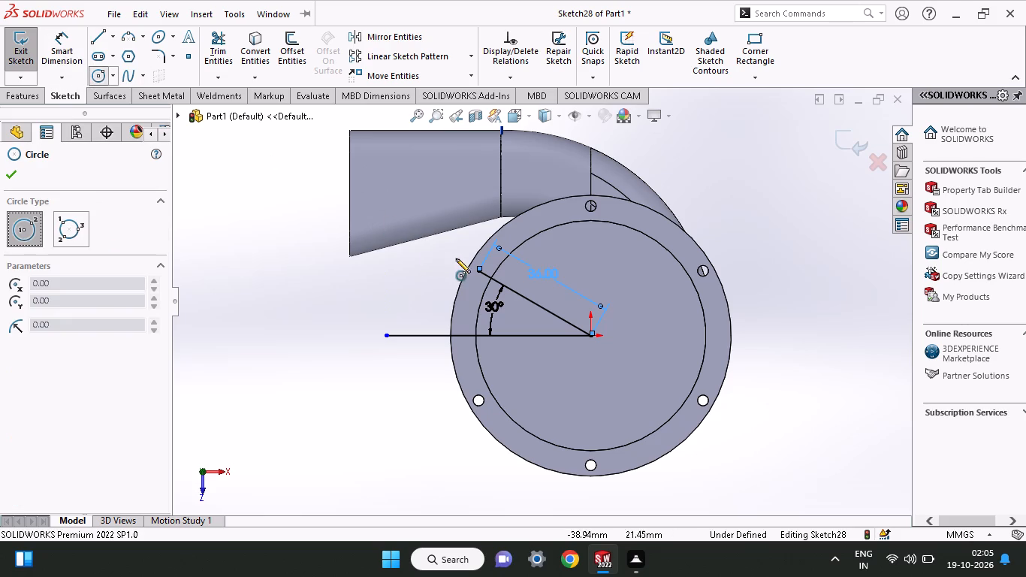
click(476, 272)
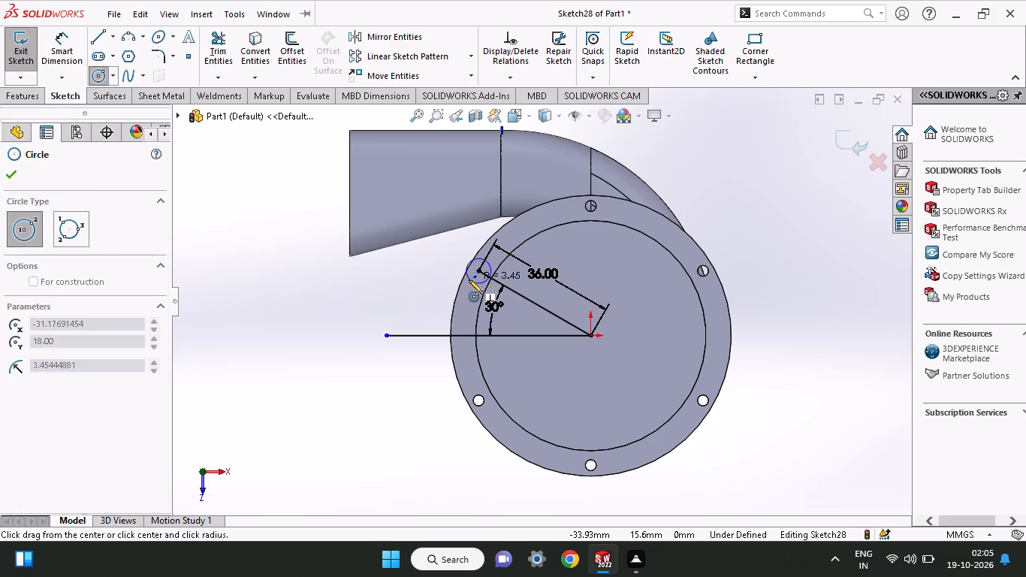
click(478, 278)
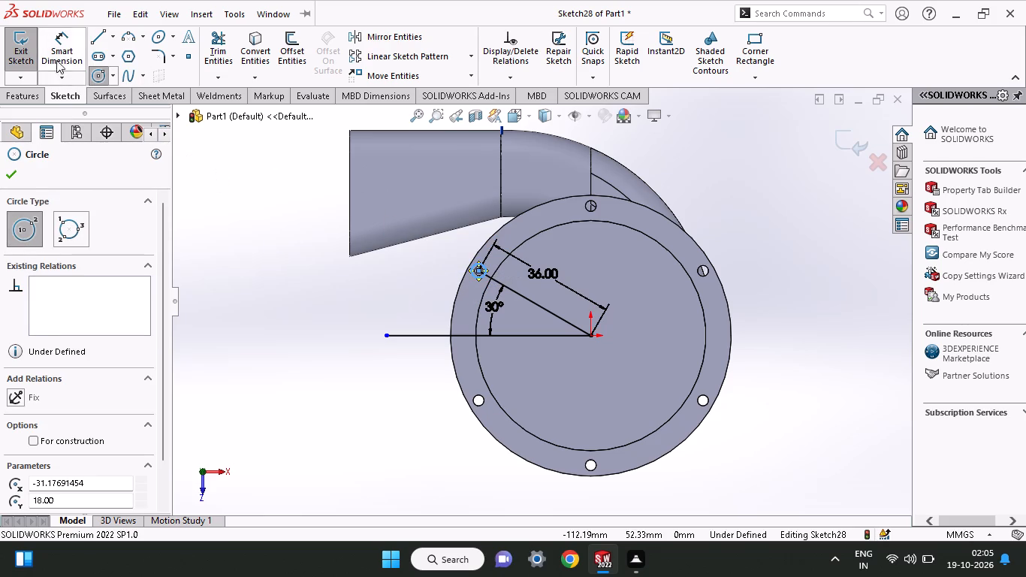
click(53, 44)
click(479, 277)
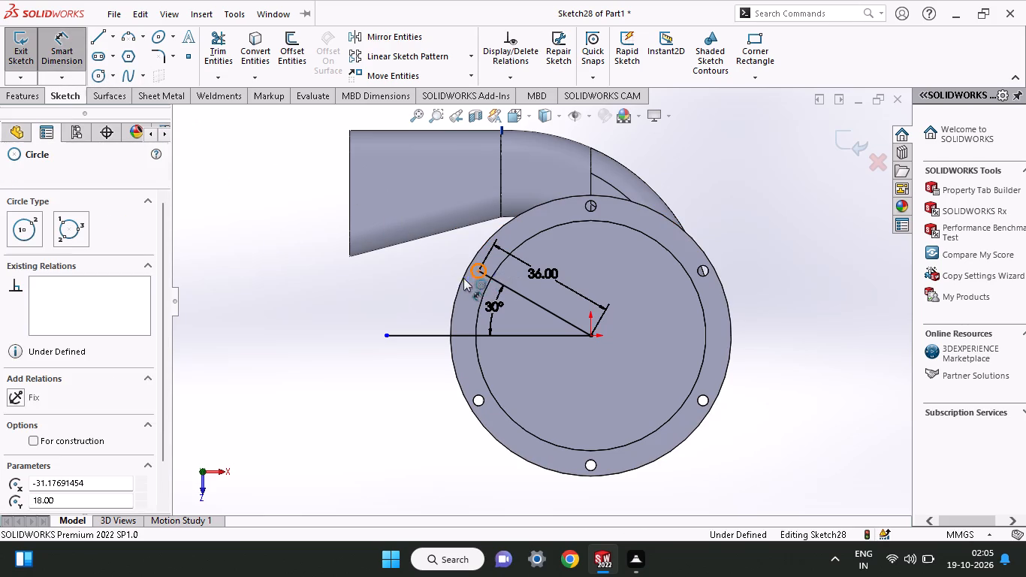
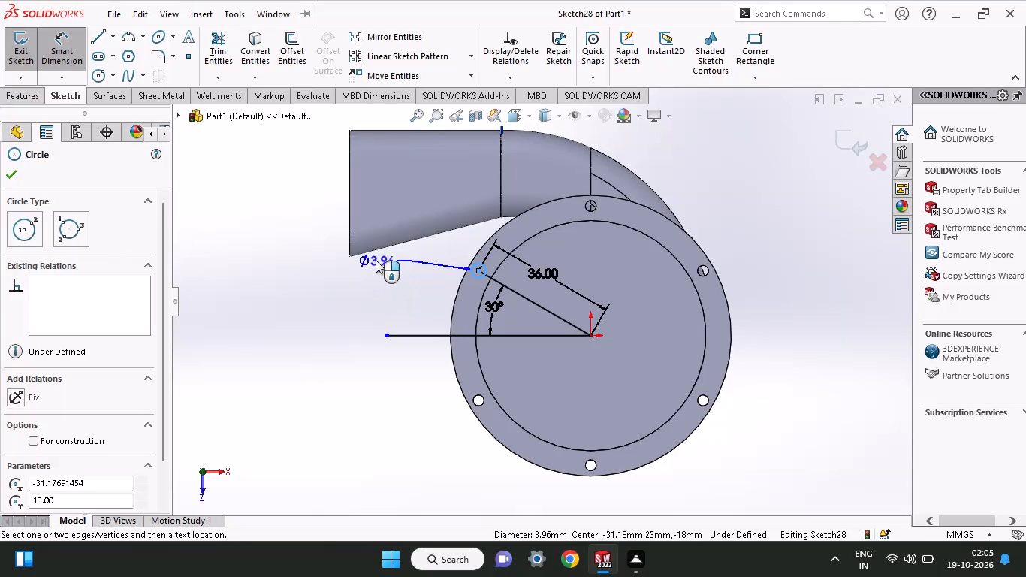
Set the diameter of the circle at the inclined line's outer end to 3 mm.
click(376, 260)
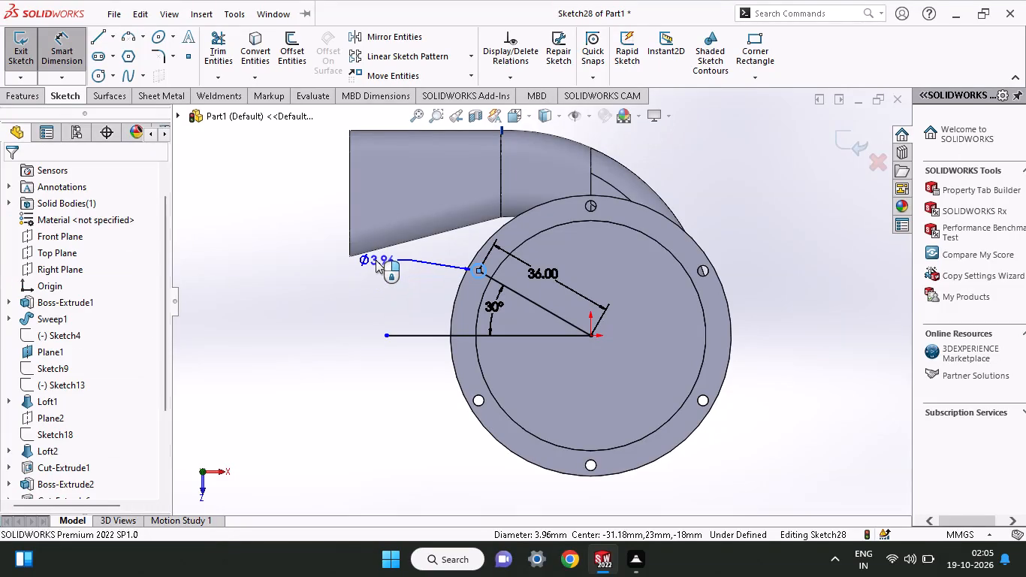
key(3)
key(Return)
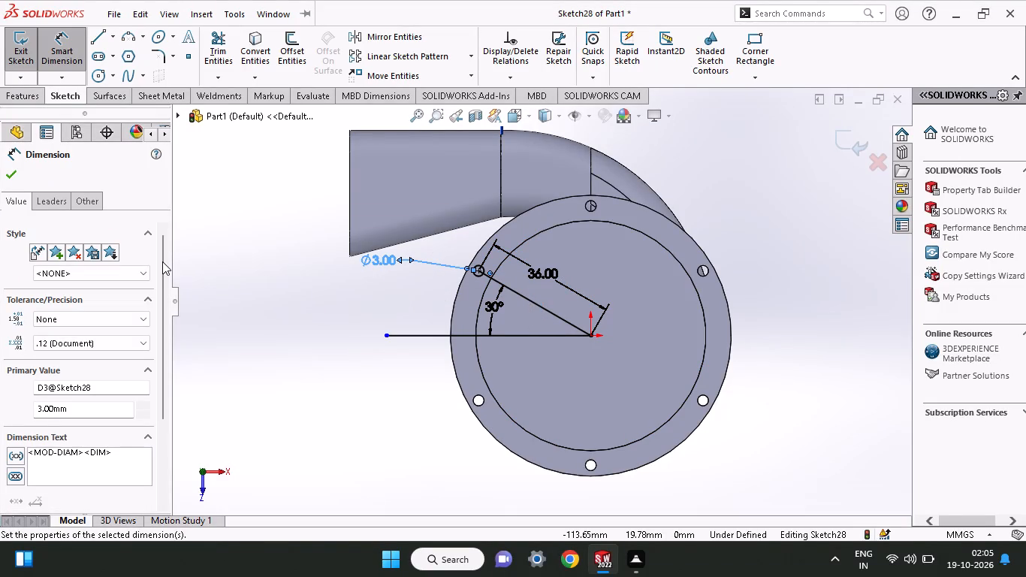
click(9, 180)
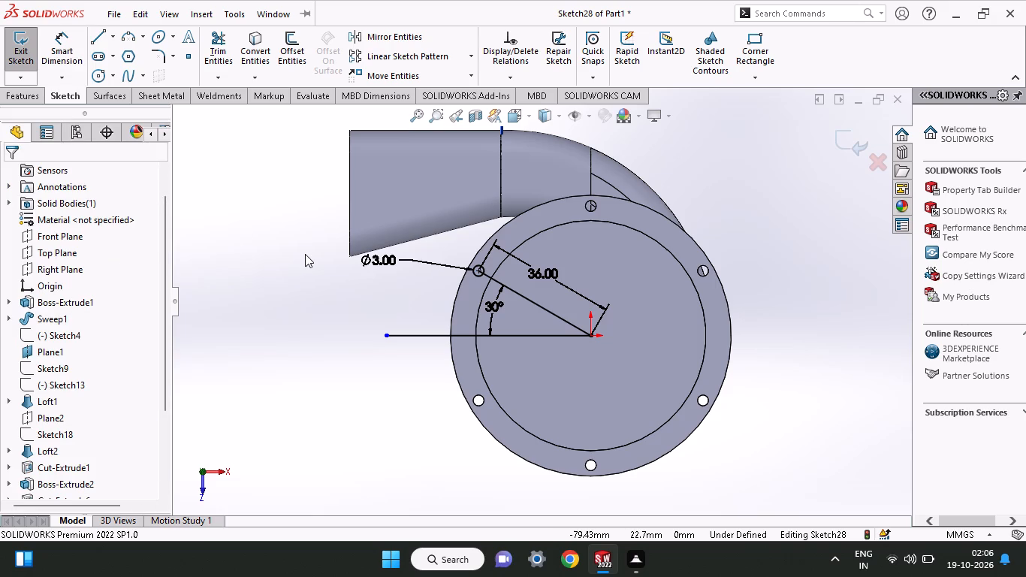
Delete the inclined line and the horizontal line from the sketch, along with their associated dimensions, keeping the 3 mm circle.
click(521, 296)
right_click(521, 296)
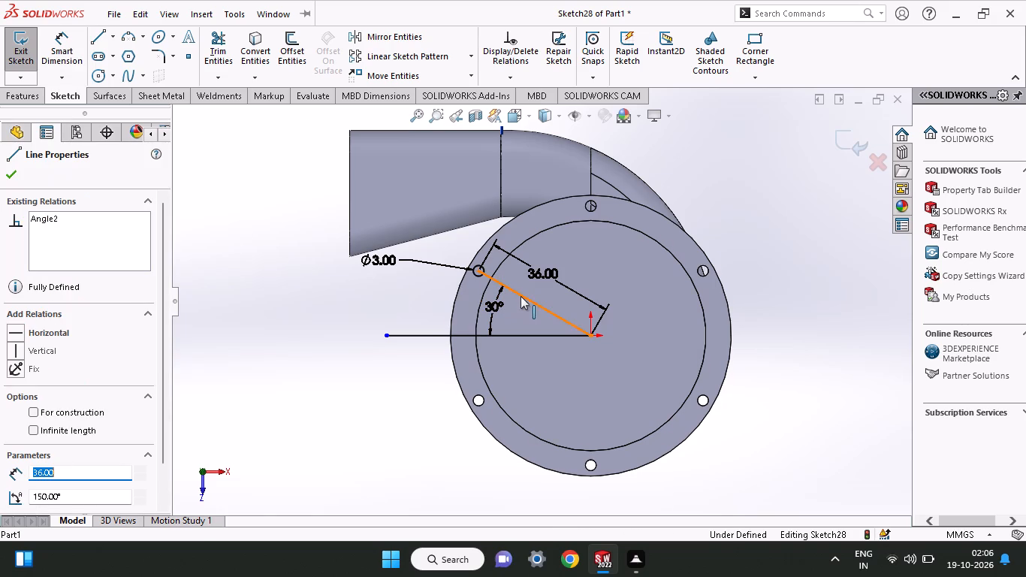
click(578, 506)
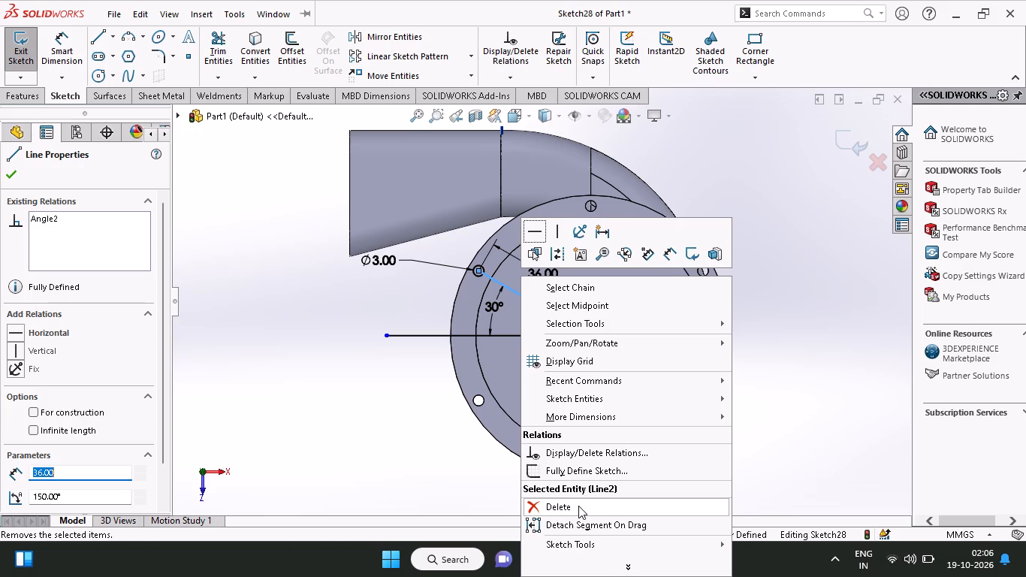
click(644, 313)
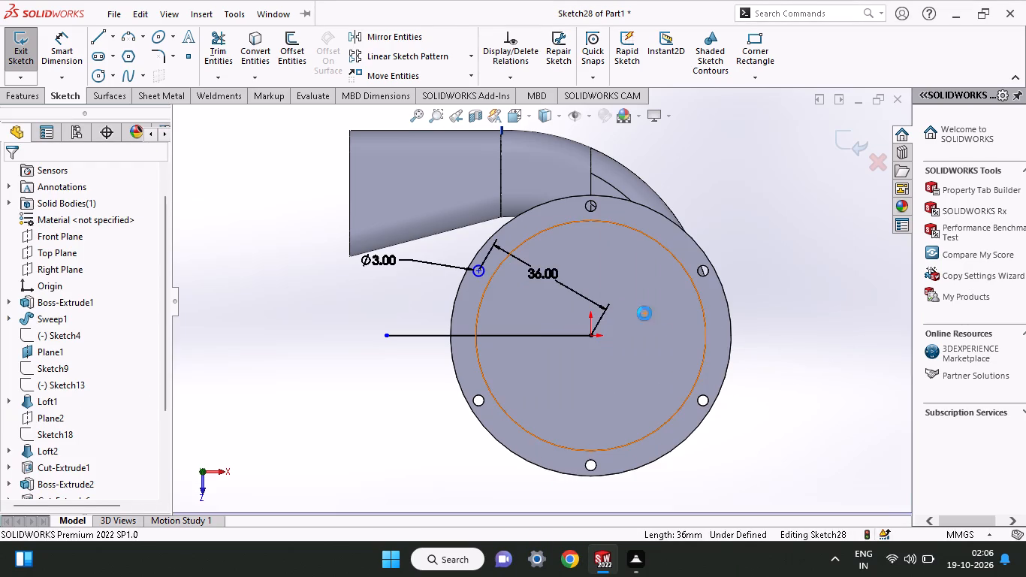
click(553, 337)
right_click(553, 337)
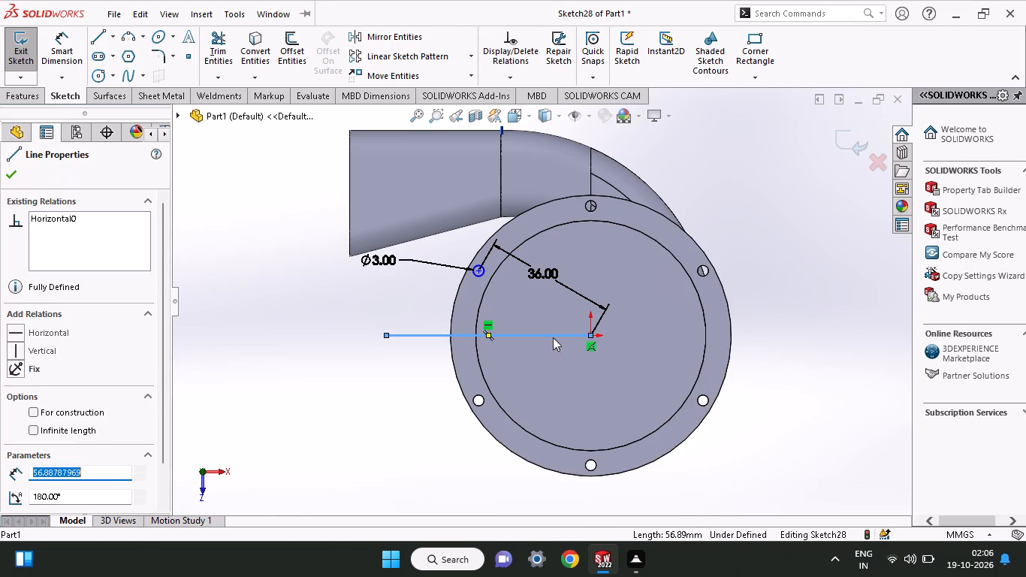
click(587, 503)
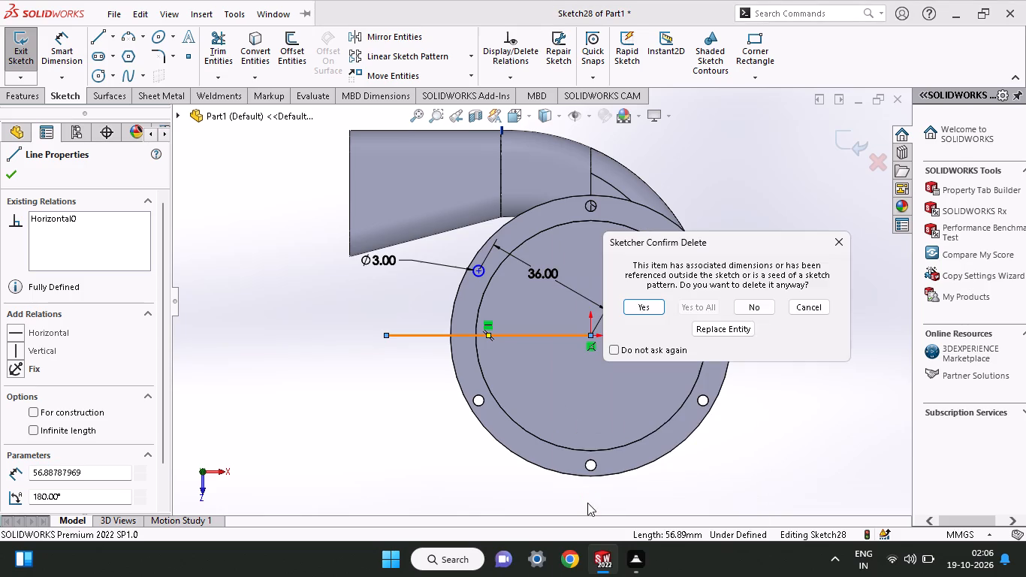
click(650, 310)
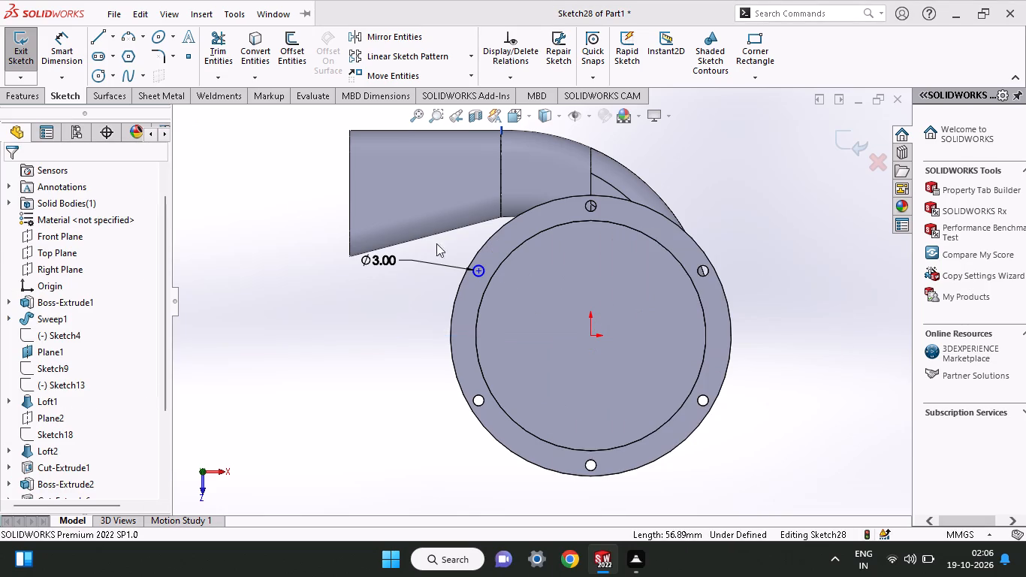
Cut the 3 mm circle through the flange ring with a blind Extruded Cut of 88 mm in both directions.
click(3, 92)
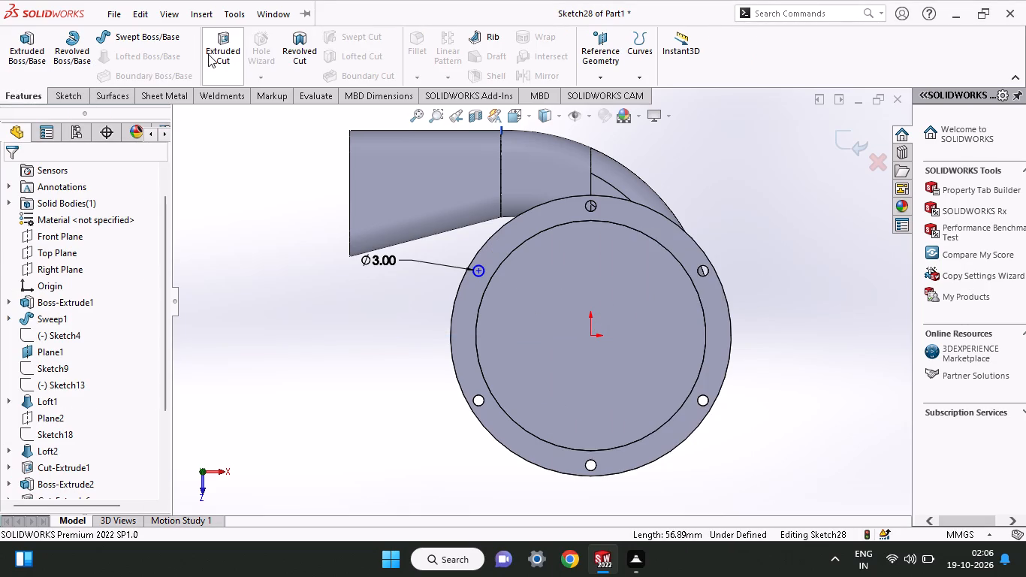
click(209, 53)
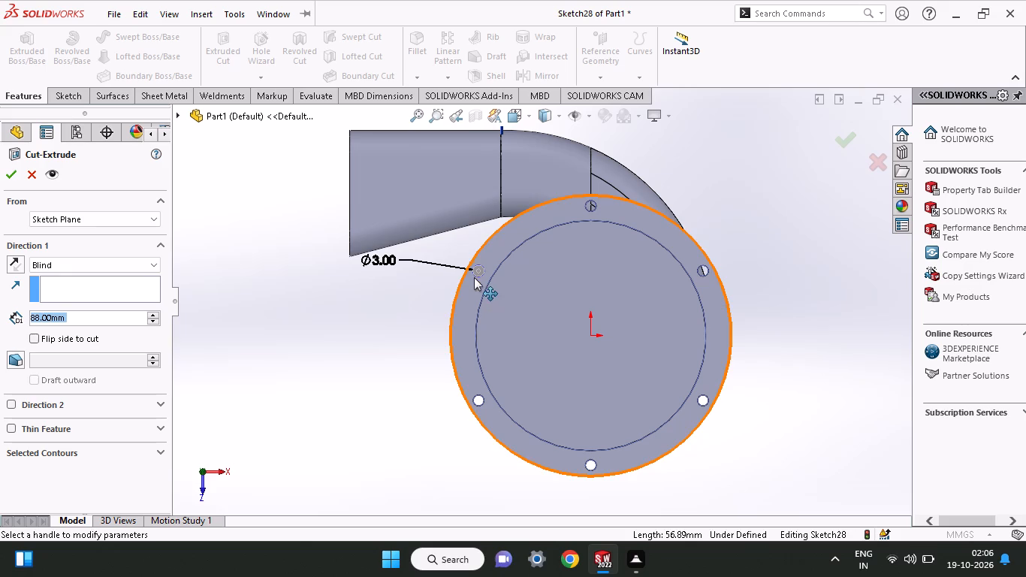
middle_drag(489, 276, 506, 307)
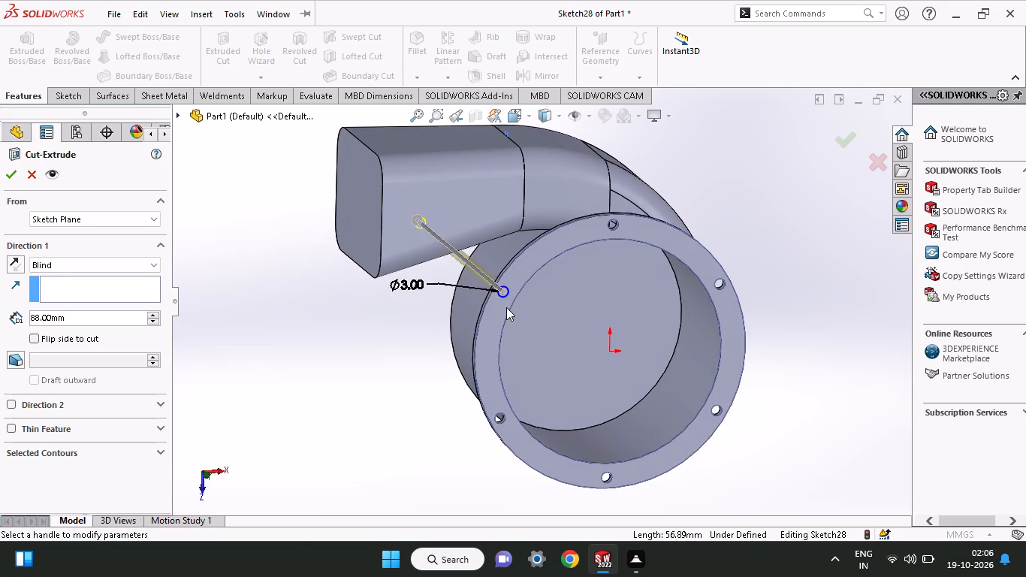
click(10, 266)
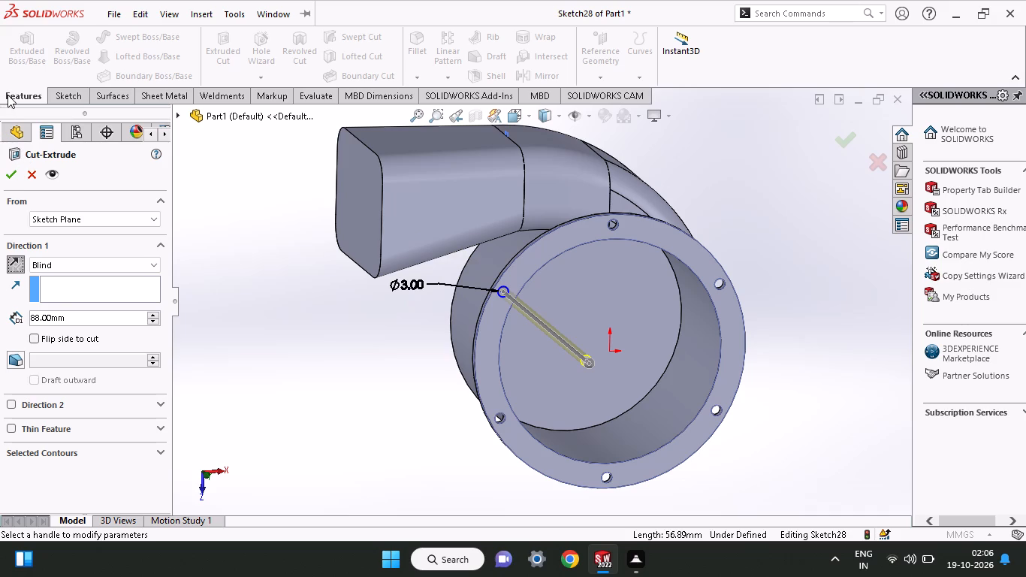
click(4, 175)
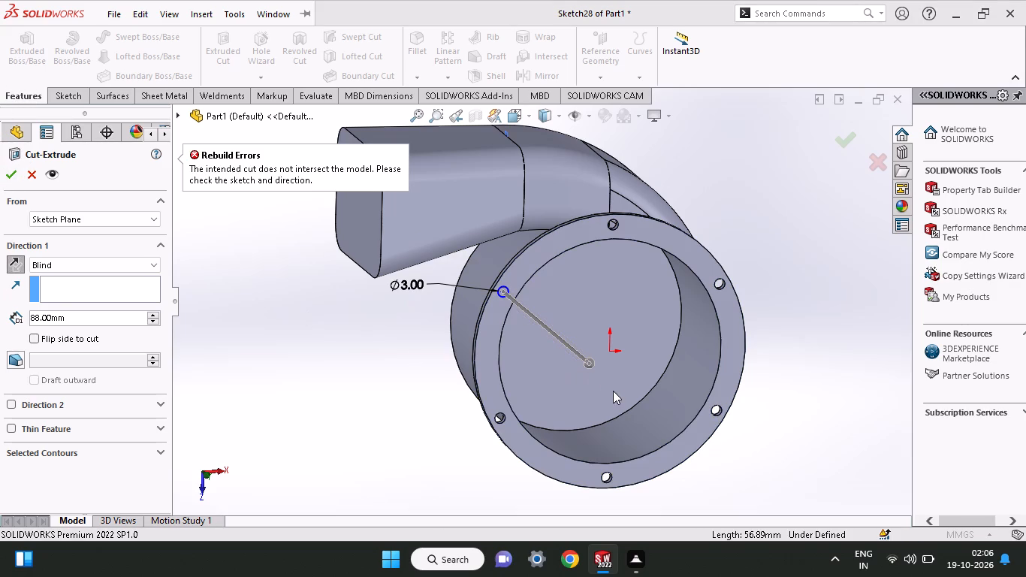
click(505, 301)
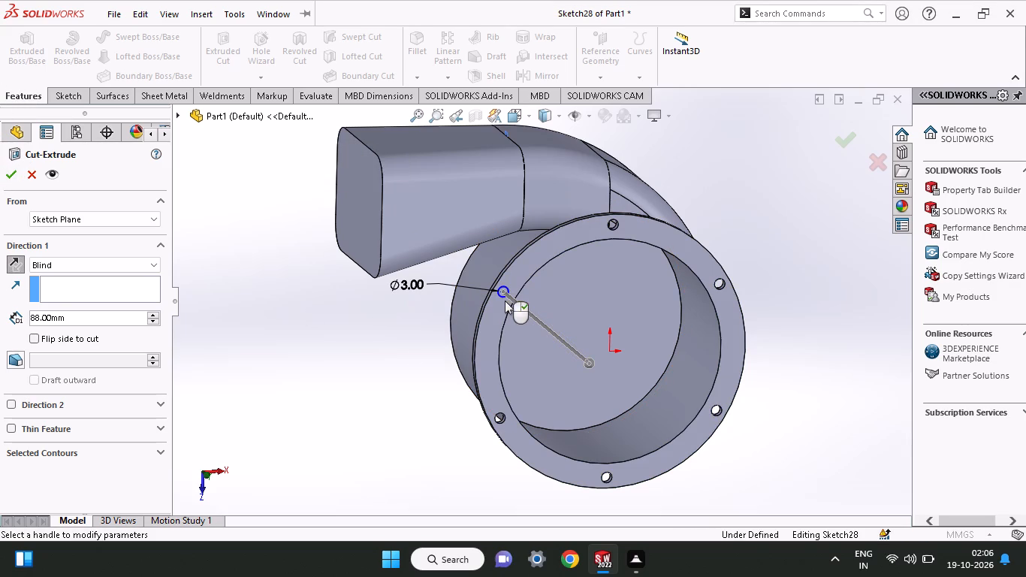
click(8, 176)
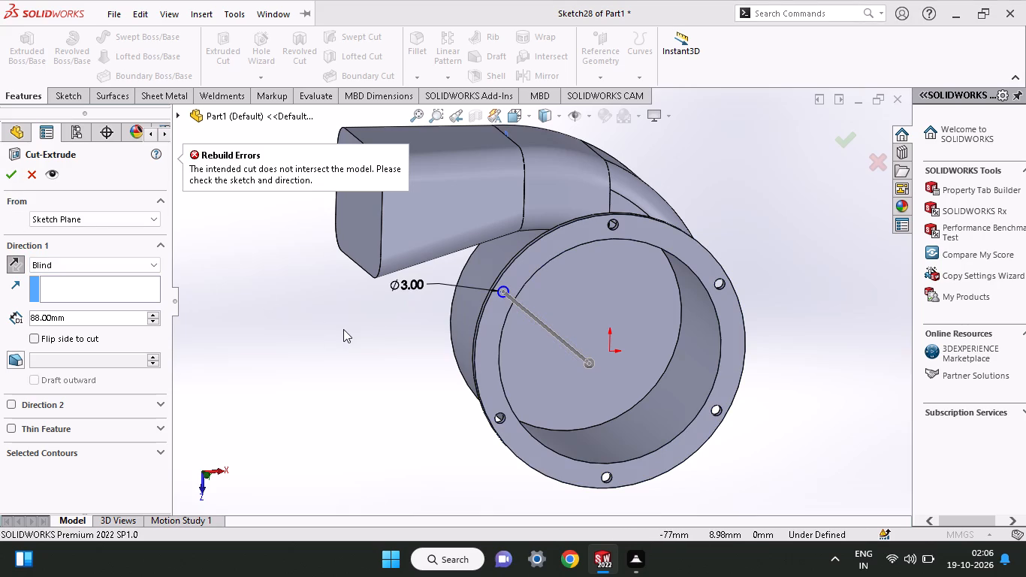
middle_drag(343, 329, 487, 376)
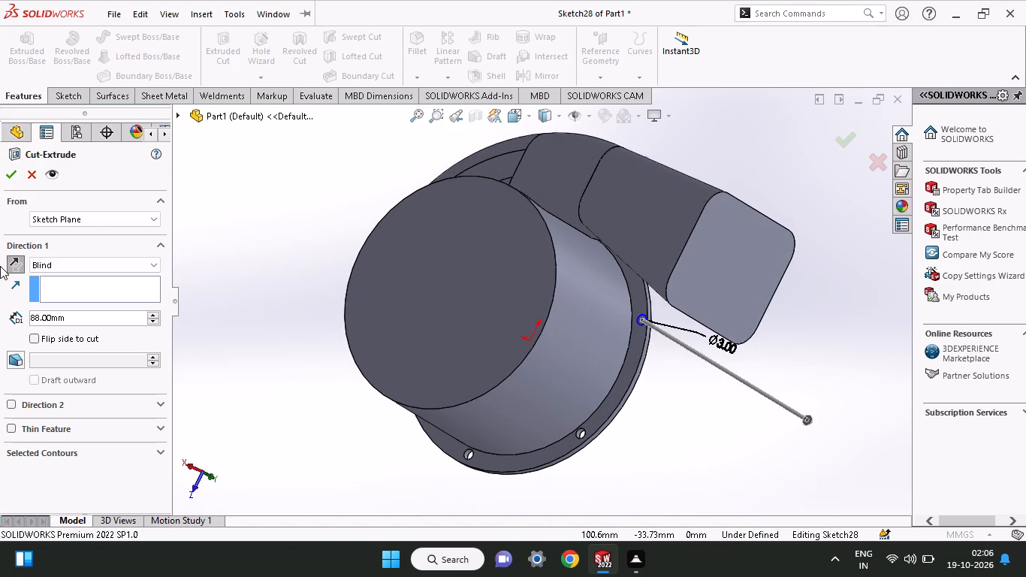
click(8, 405)
click(17, 176)
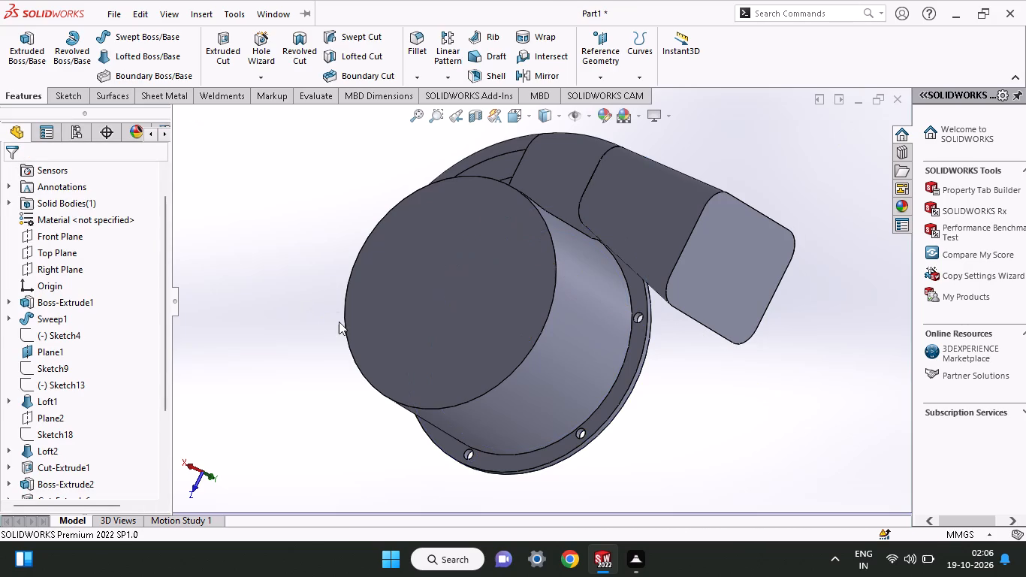
On the housing's inner end face, sketch a circle centred on the origin, about 18 mm in diameter.
middle_drag(339, 322, 177, 276)
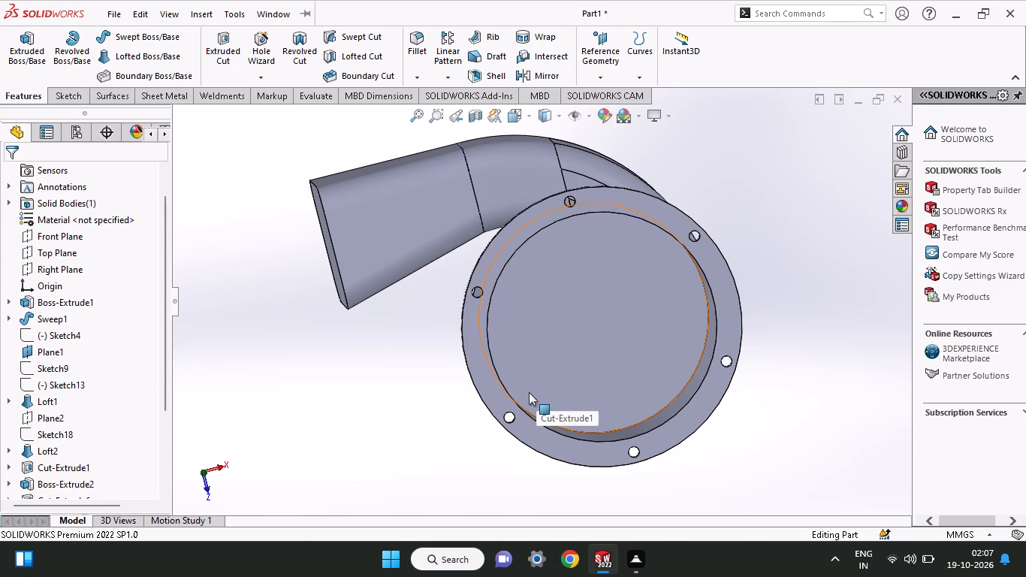
click(529, 392)
click(592, 352)
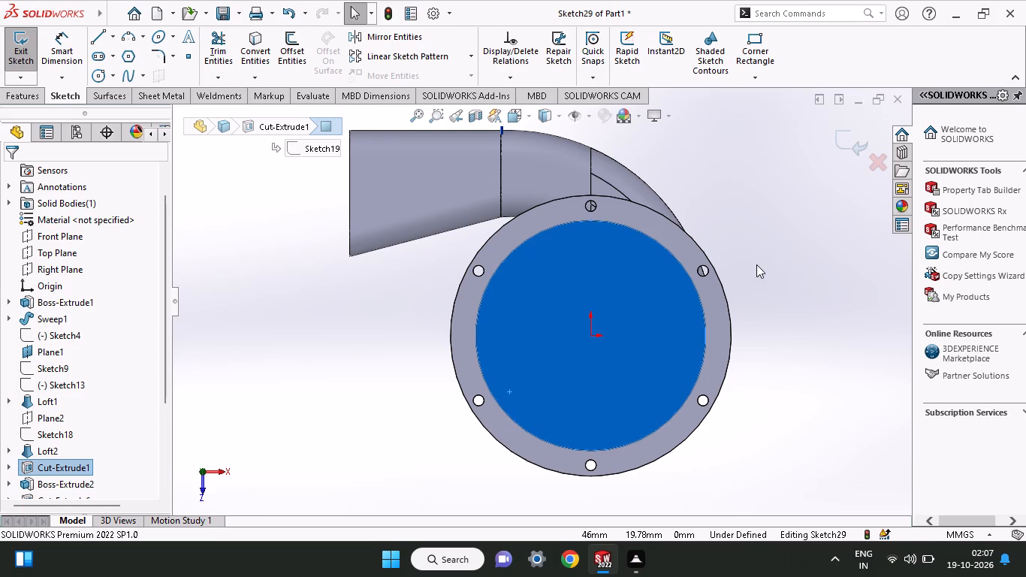
click(99, 79)
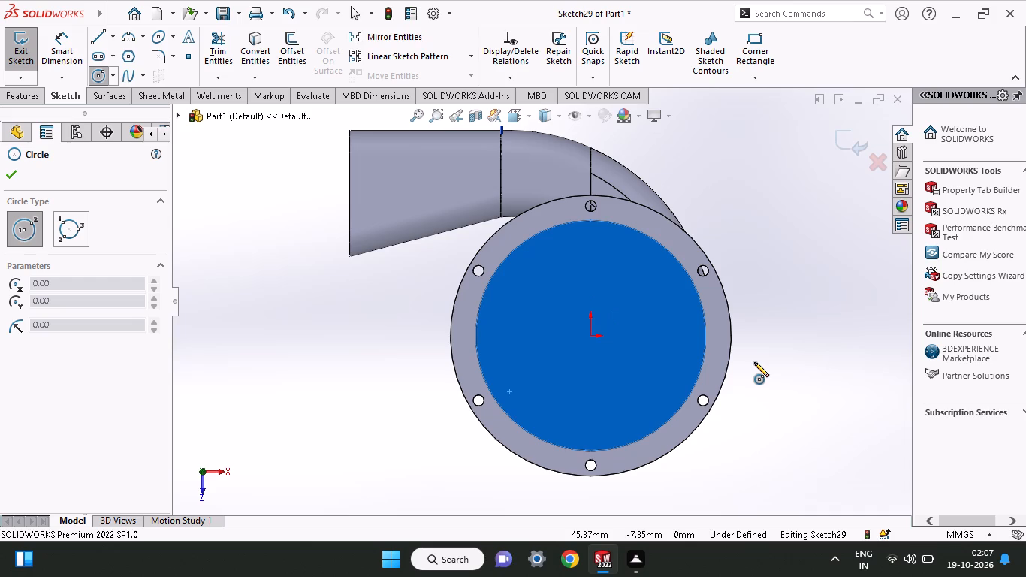
click(587, 337)
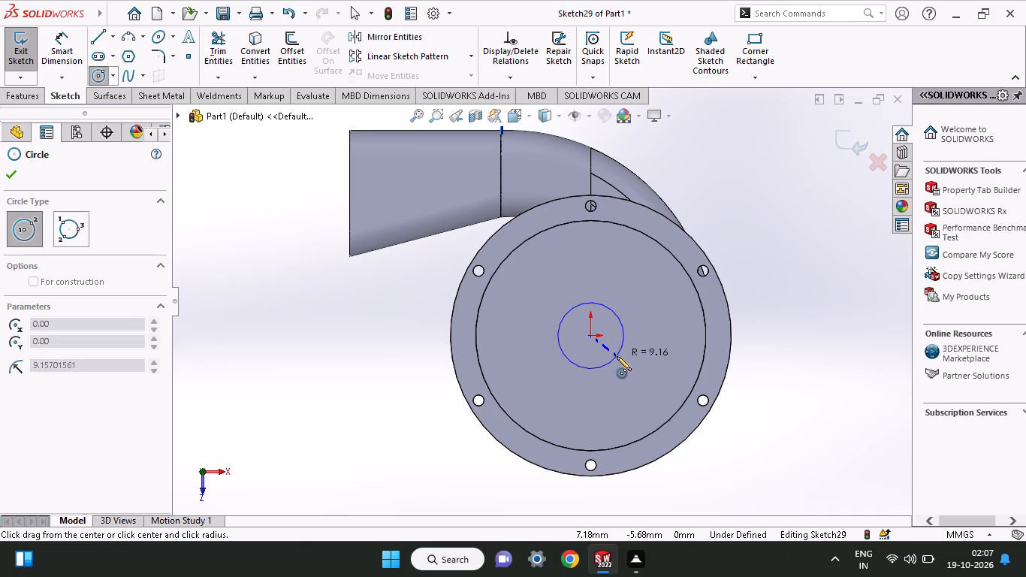
click(617, 356)
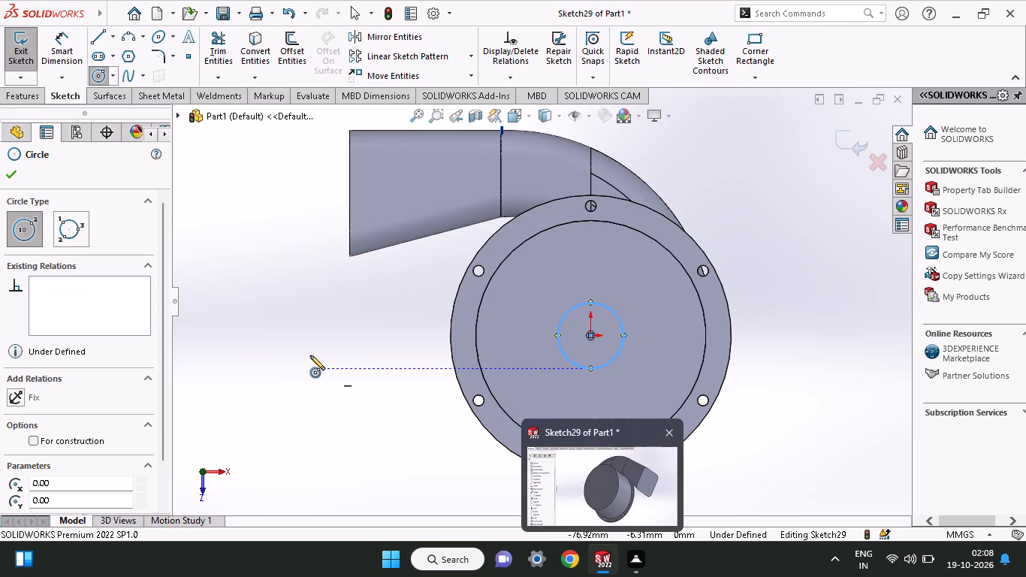
Dimension the central circle's diameter at 16 mm.
click(59, 63)
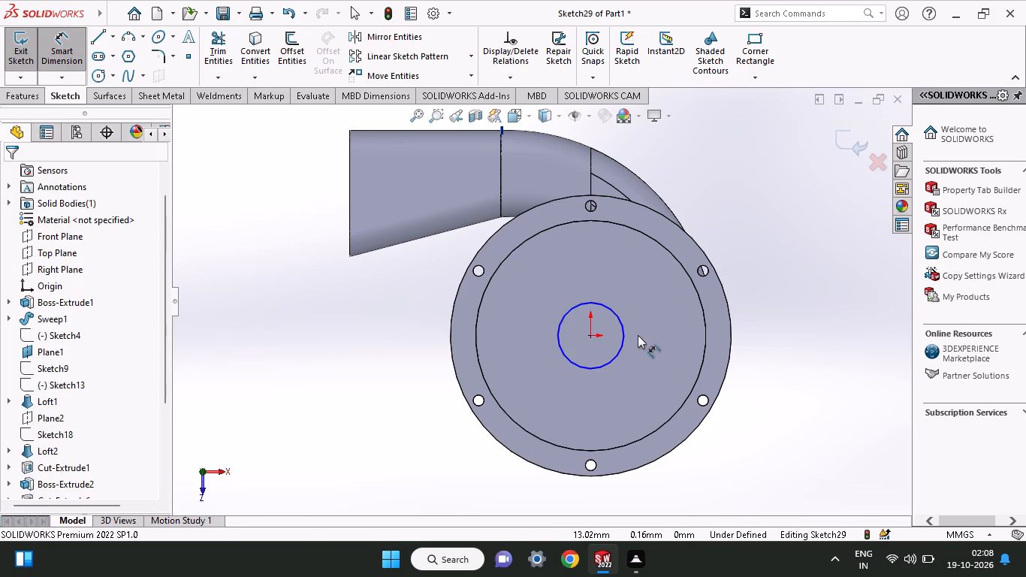
click(608, 363)
drag(611, 381, 614, 397)
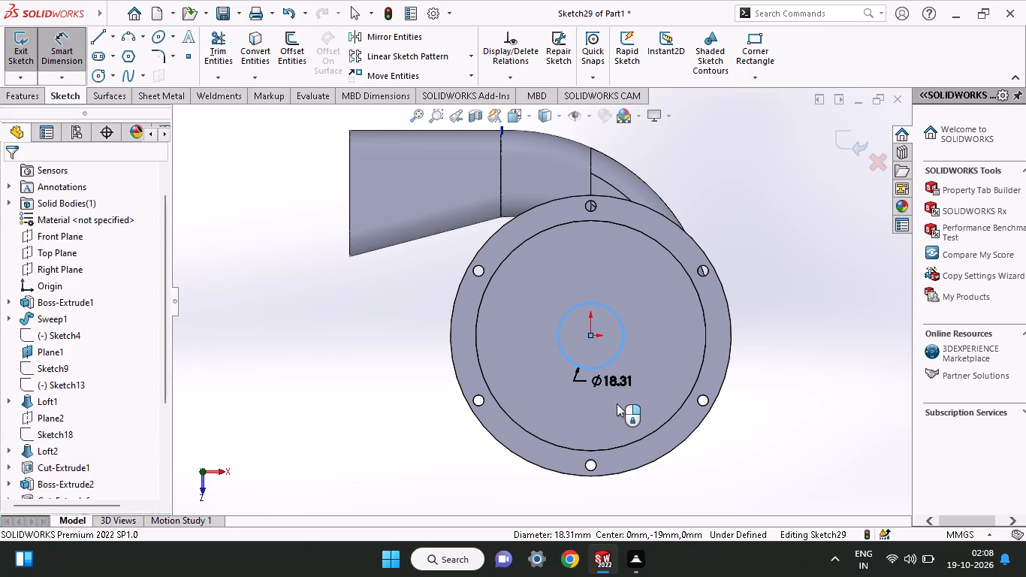
text(16)
key(Return)
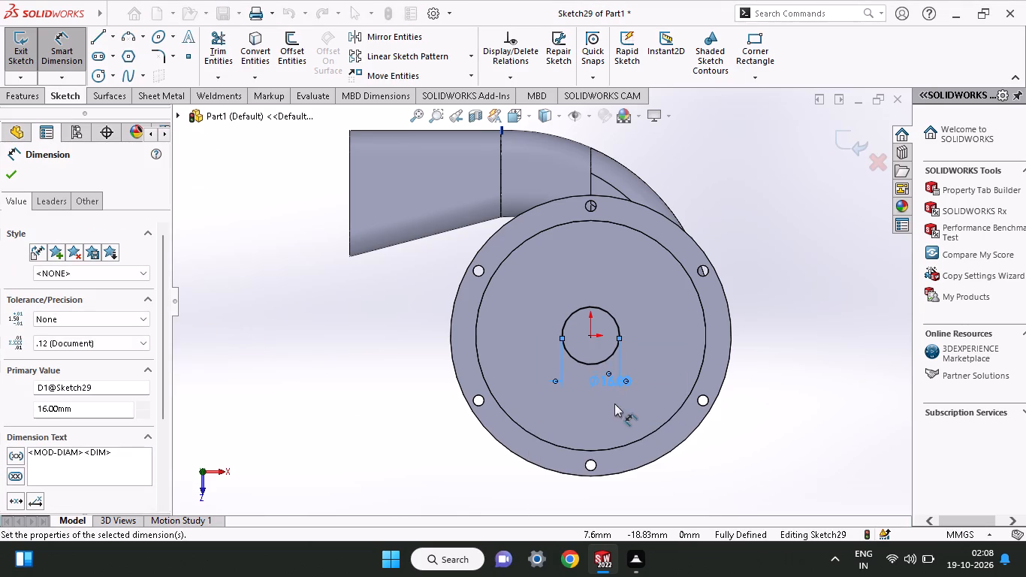
Cut the 16 mm circle through the housing's end wall with a blind Extruded Cut of 88 mm.
click(20, 94)
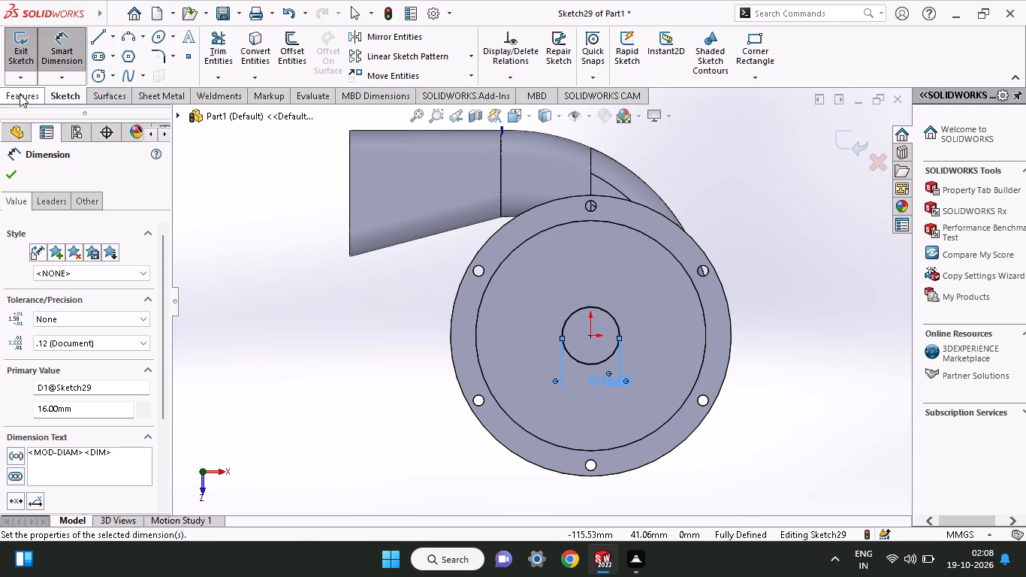
click(213, 63)
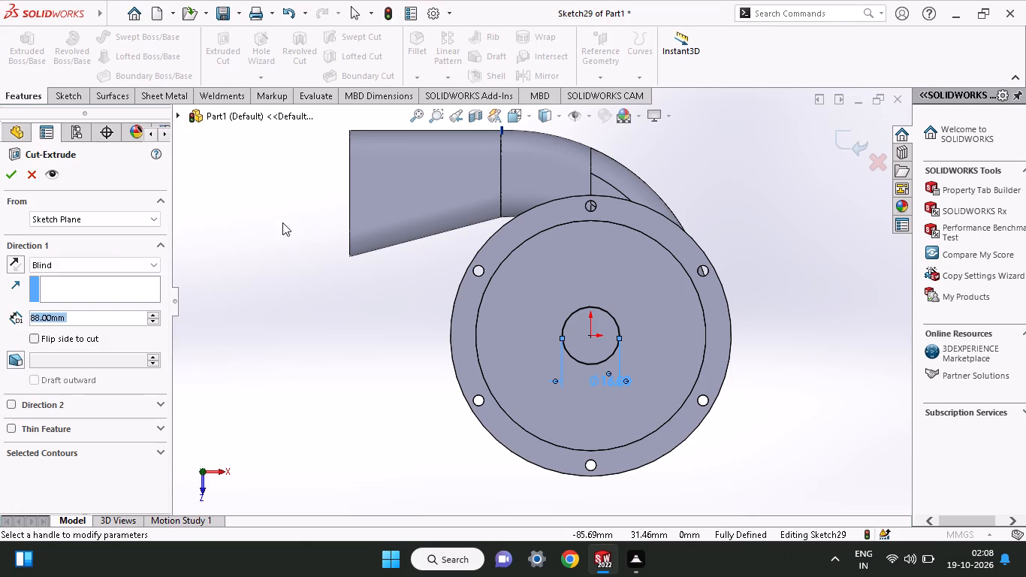
click(8, 178)
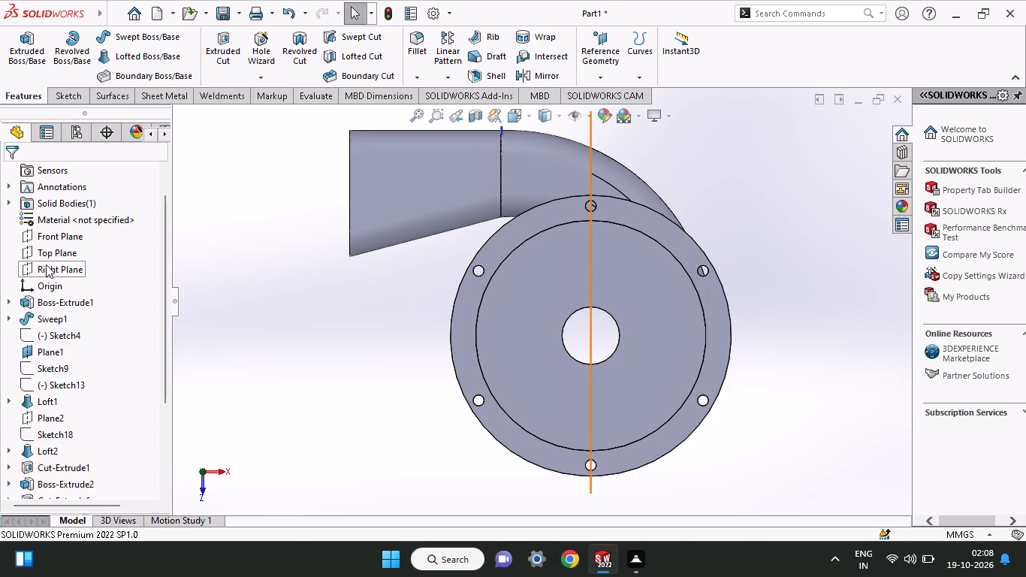
Create a reference plane offset 28.5 mm from the Front Plane, towards the lower side of the housing.
click(53, 237)
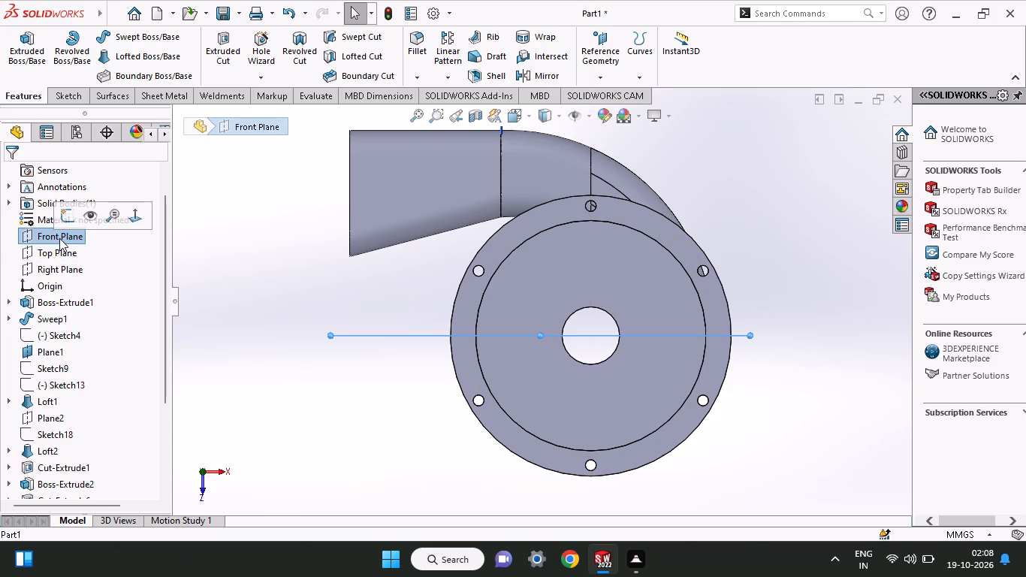
middle_drag(260, 288, 267, 379)
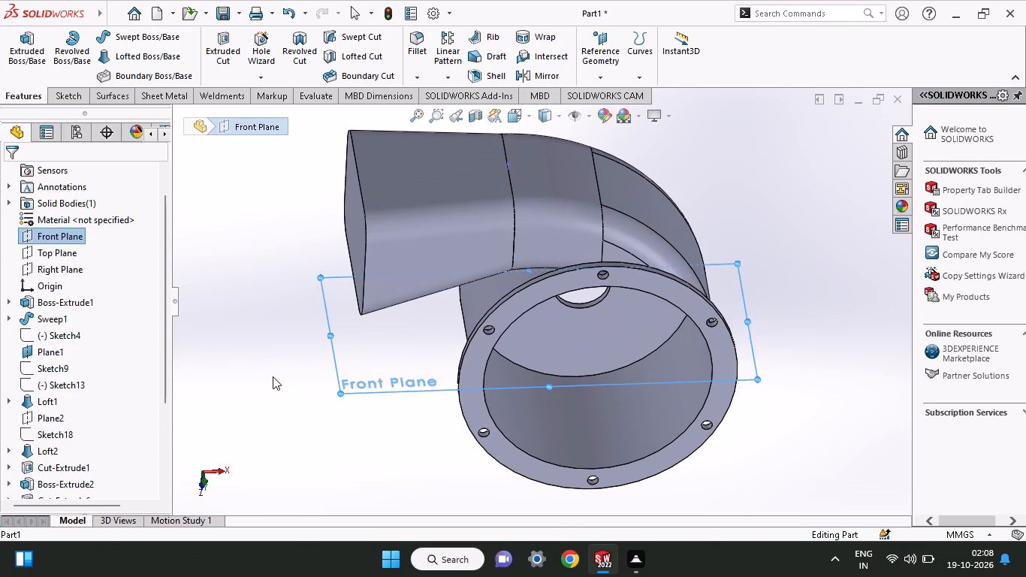
click(620, 80)
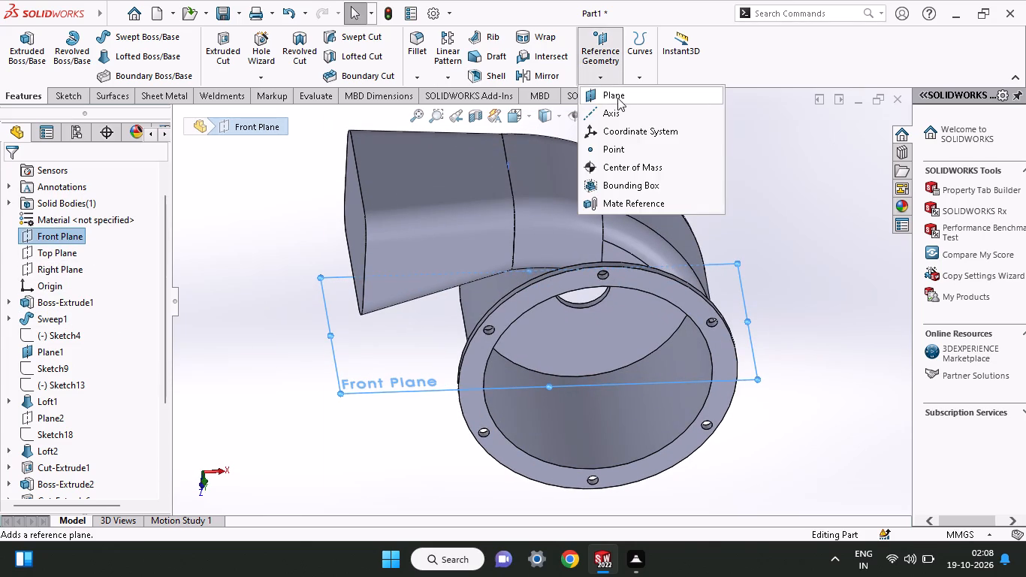
click(617, 98)
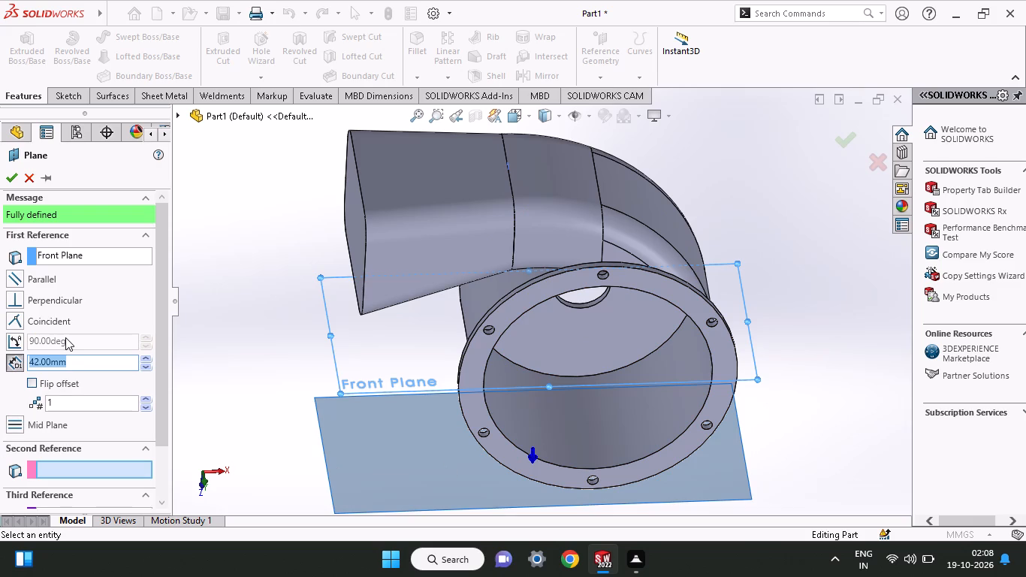
text(28.5)
key(Return)
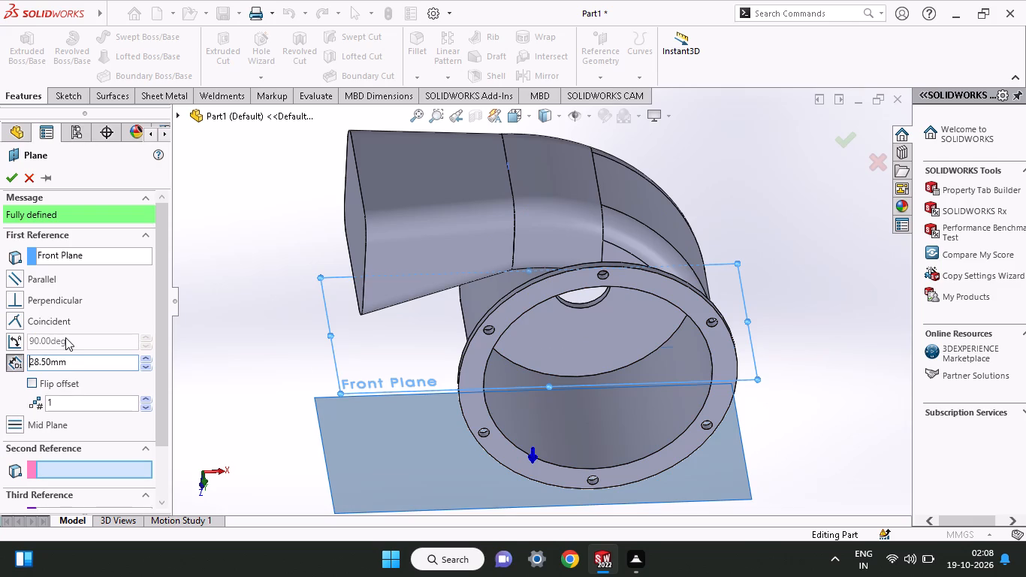
click(8, 174)
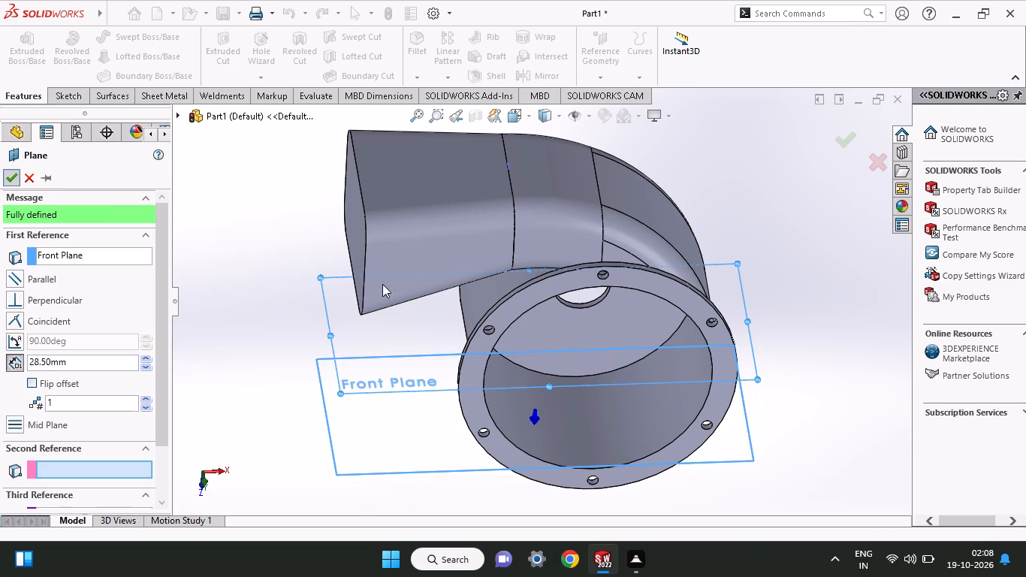
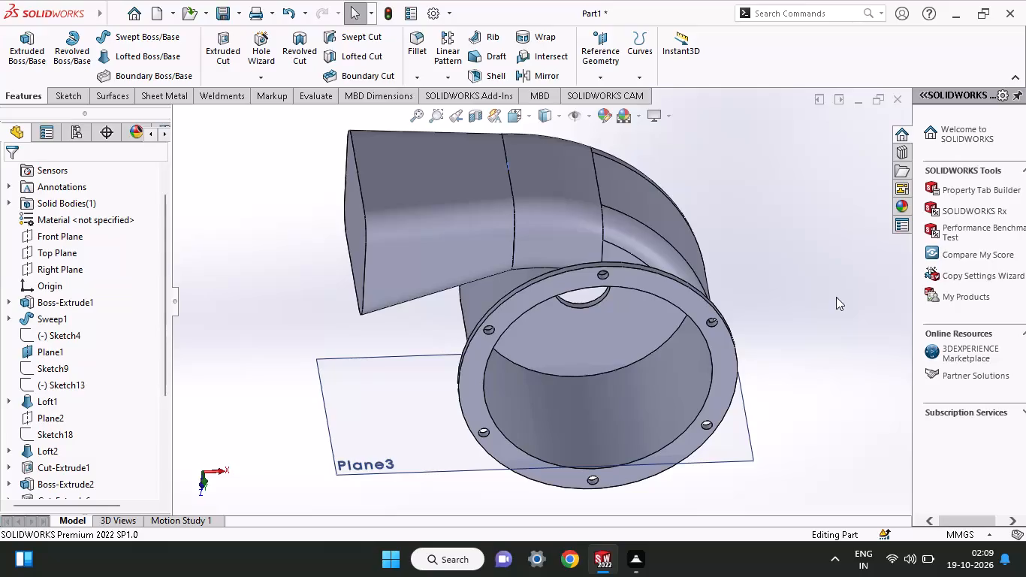
On the 28.5 mm offset plane, sketch a vertical line about 15.5 mm long from the housing side edge's midpoint towards the flange.
middle_drag(409, 365, 416, 349)
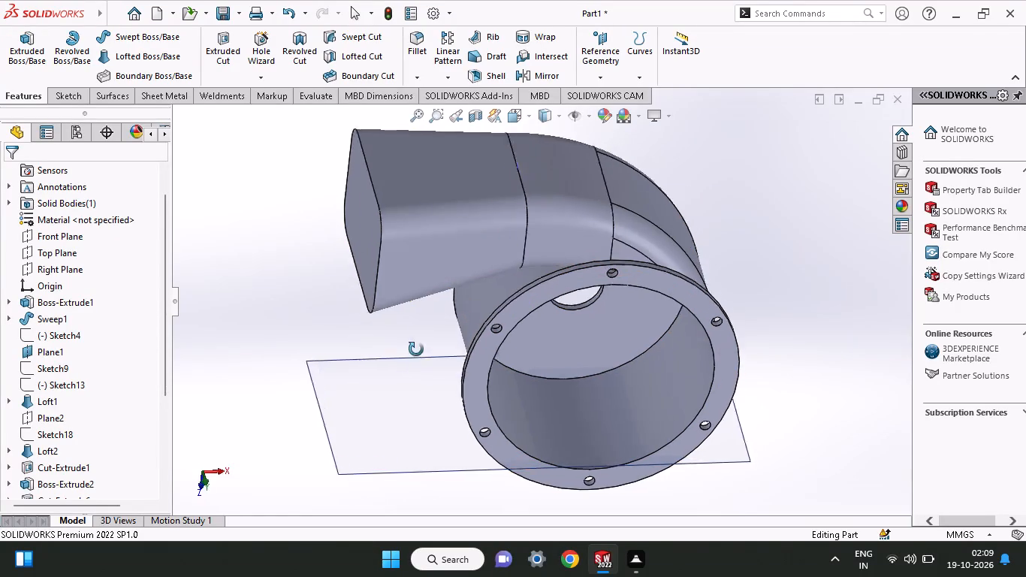
middle_drag(416, 349, 407, 291)
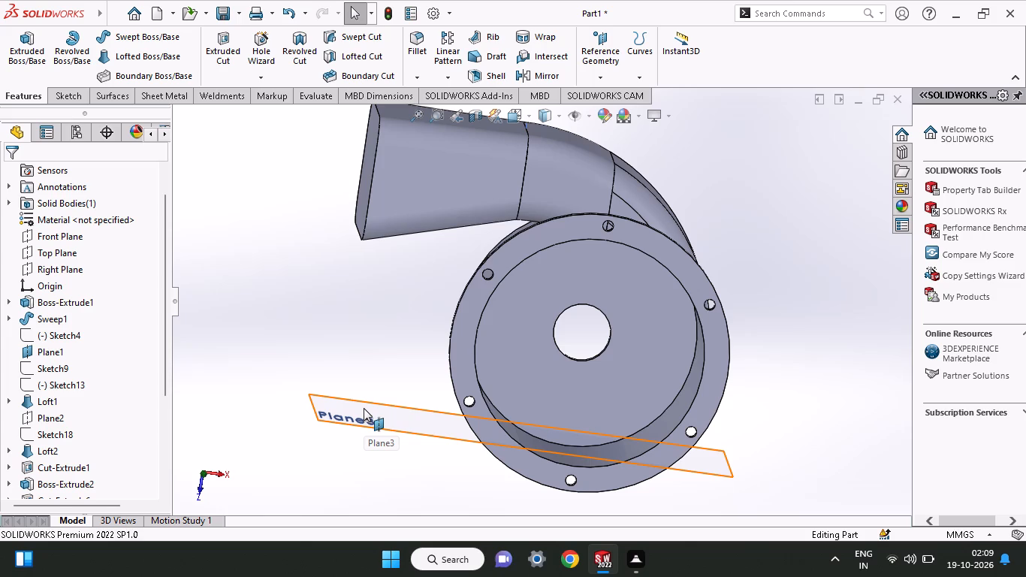
click(396, 421)
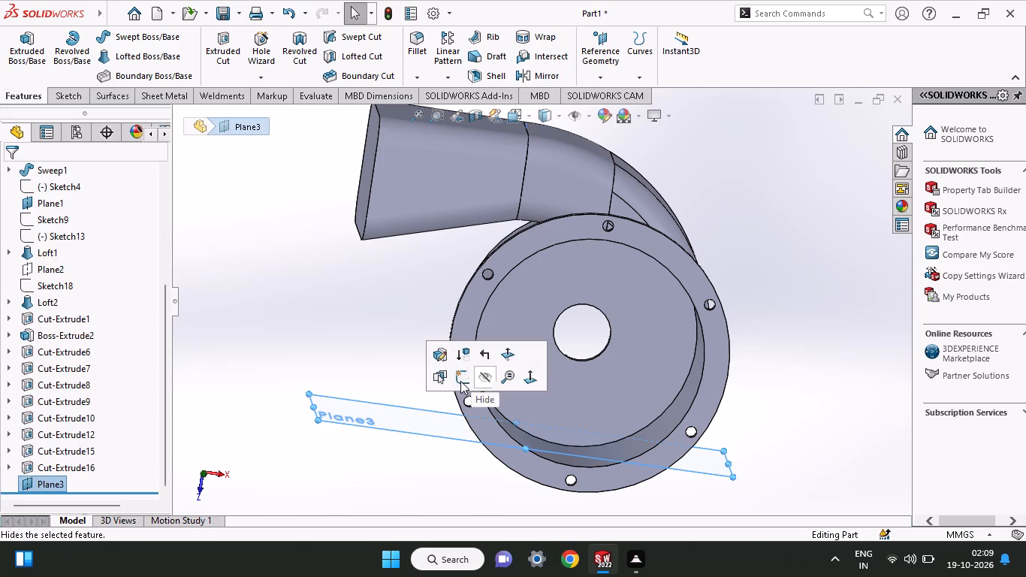
click(460, 381)
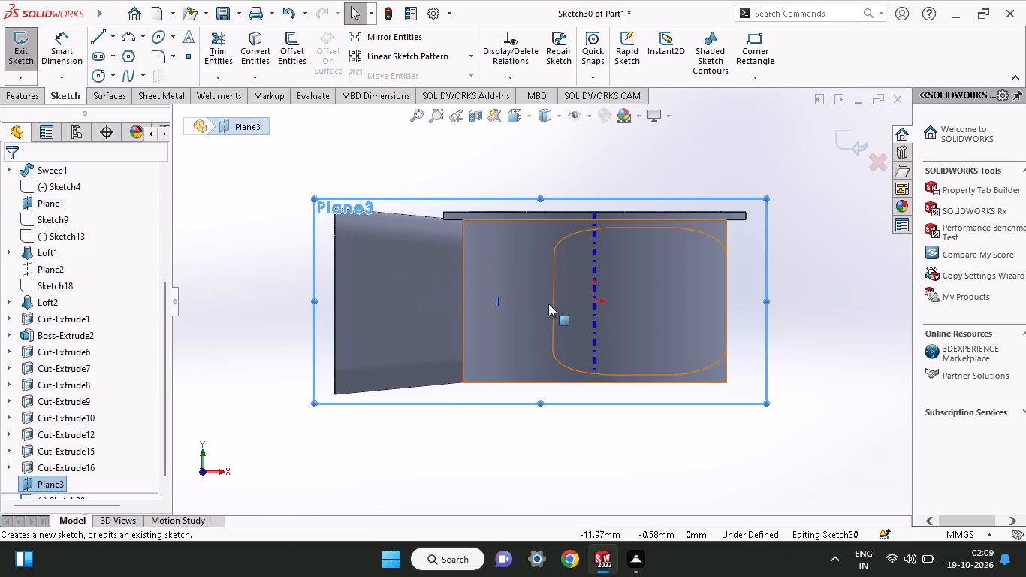
click(92, 40)
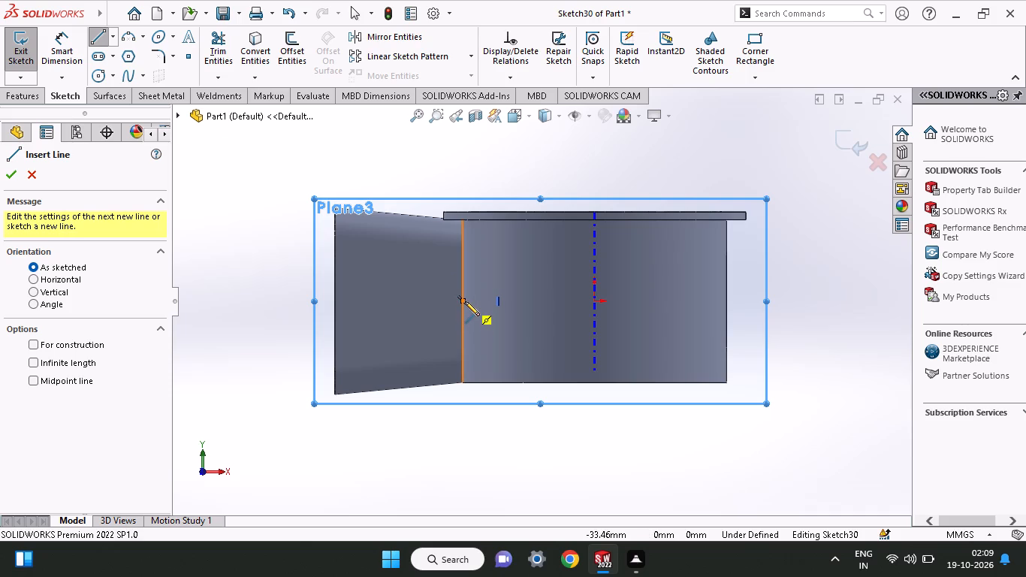
click(465, 301)
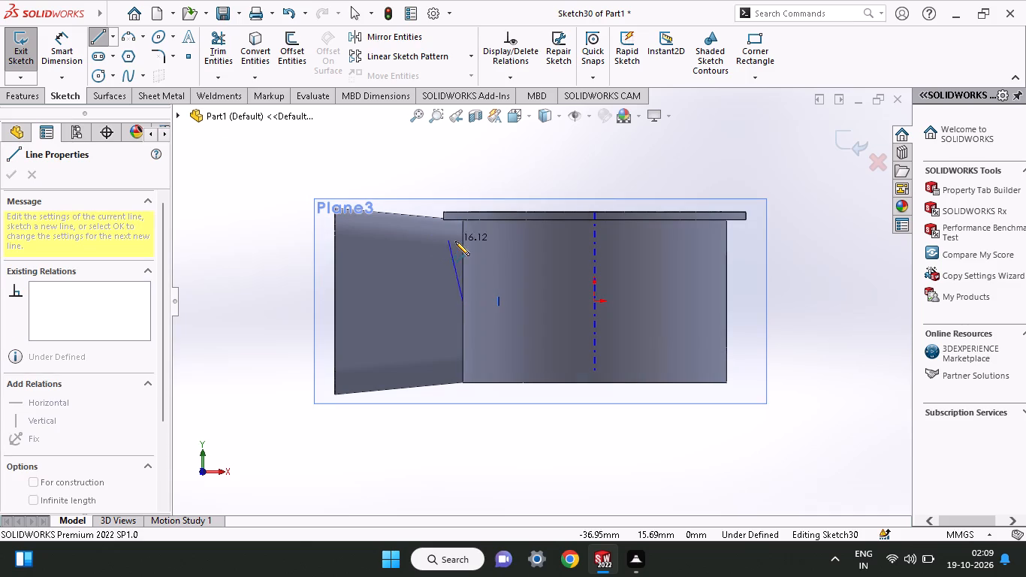
click(463, 241)
right_click(519, 160)
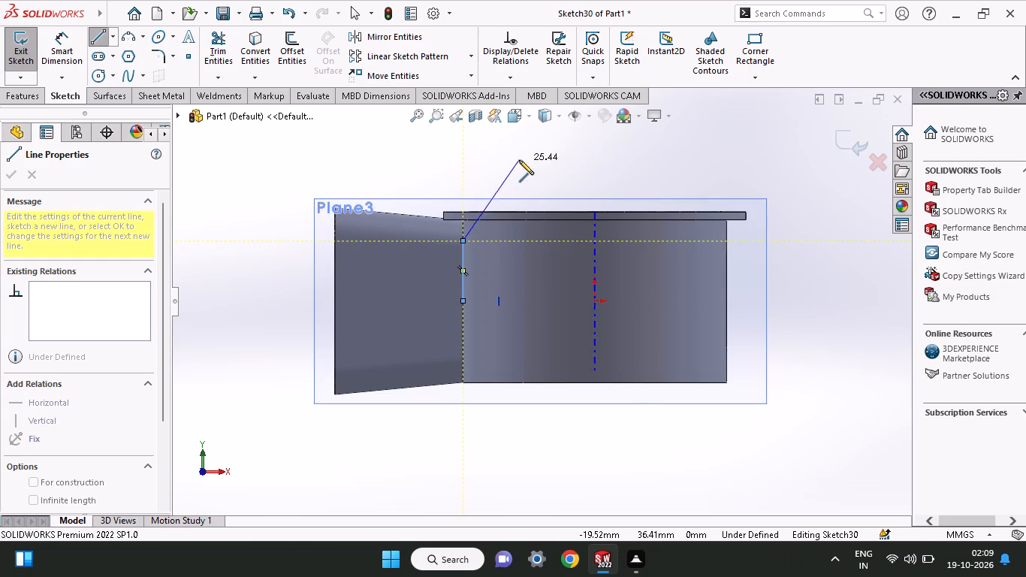
click(536, 173)
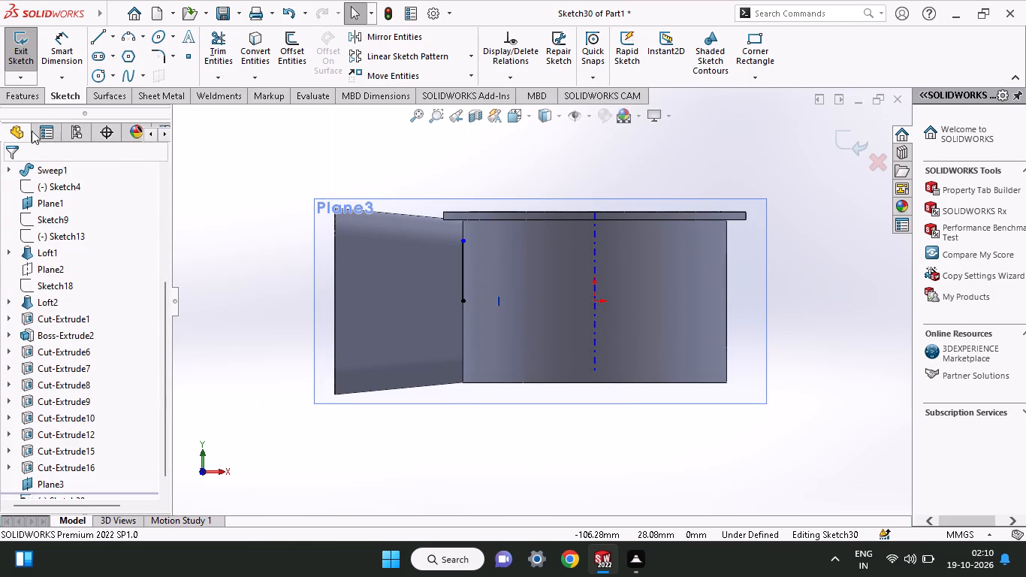
Dimension the vertical line's length at 19 mm.
click(69, 62)
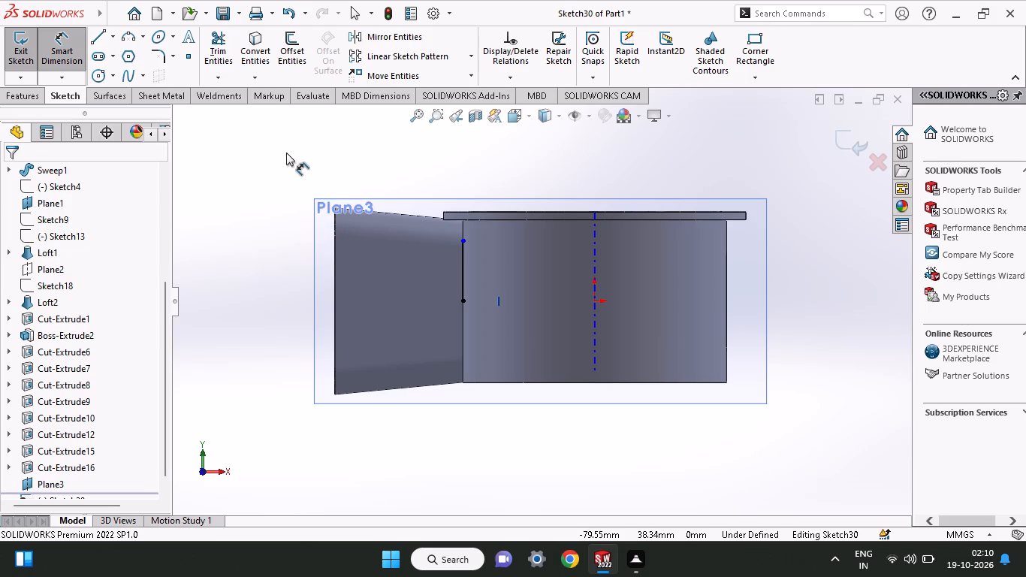
click(460, 269)
click(281, 246)
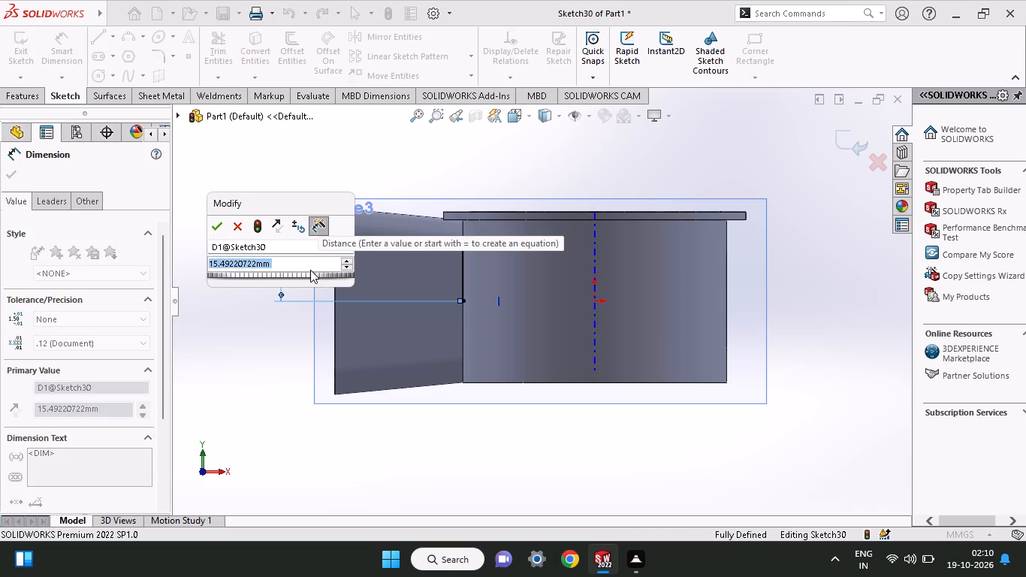
text(19)
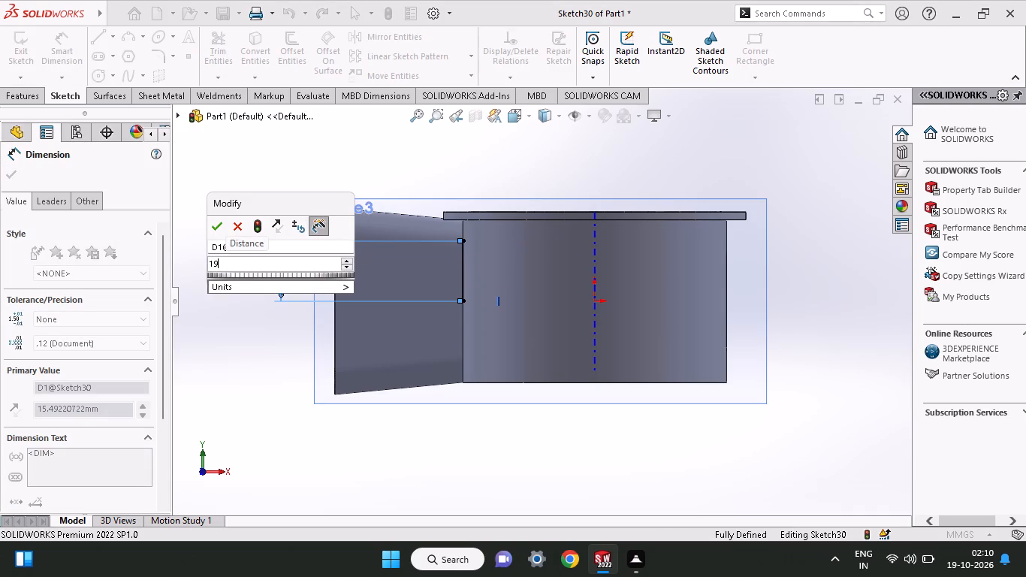
key(Return)
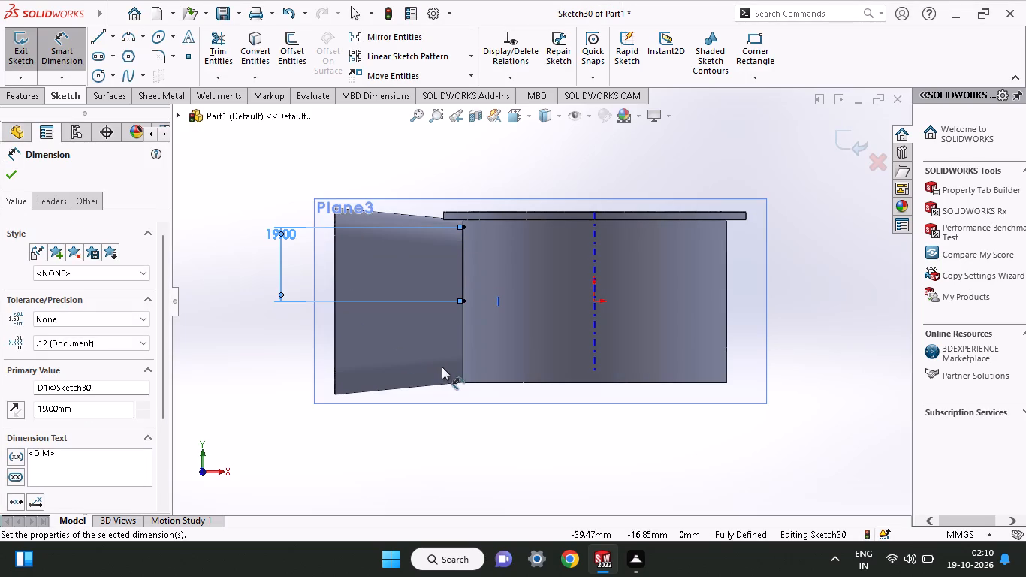
Sketch a second vertical line about 18 mm long from the same midpoint along the housing edge, away from the flange.
click(102, 38)
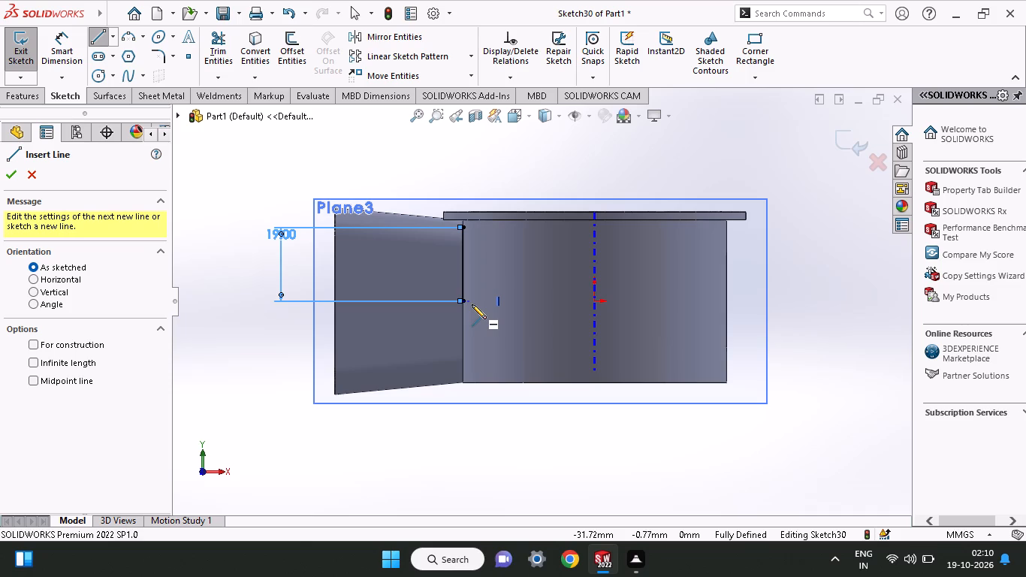
click(464, 303)
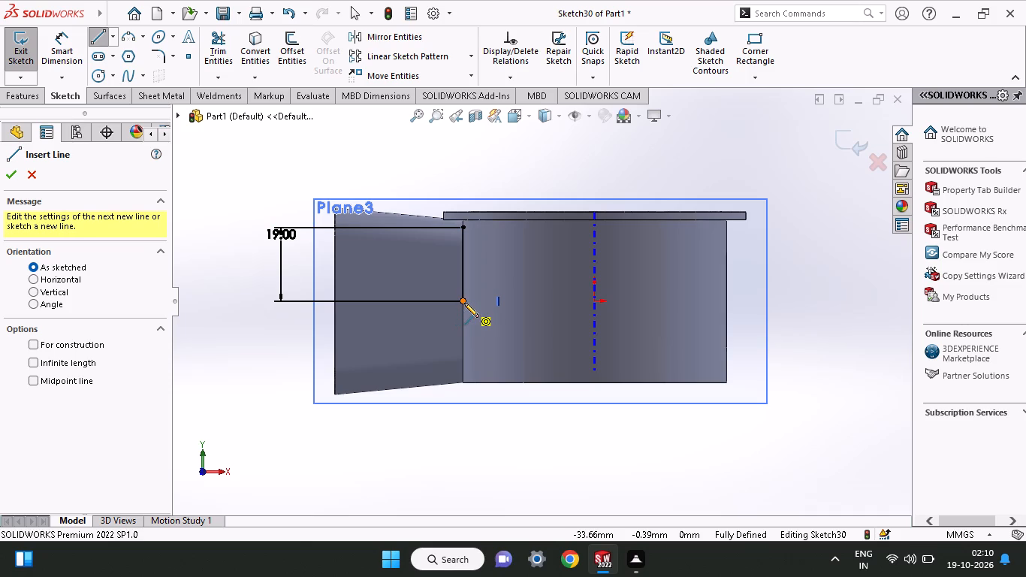
click(464, 370)
right_click(487, 348)
click(501, 359)
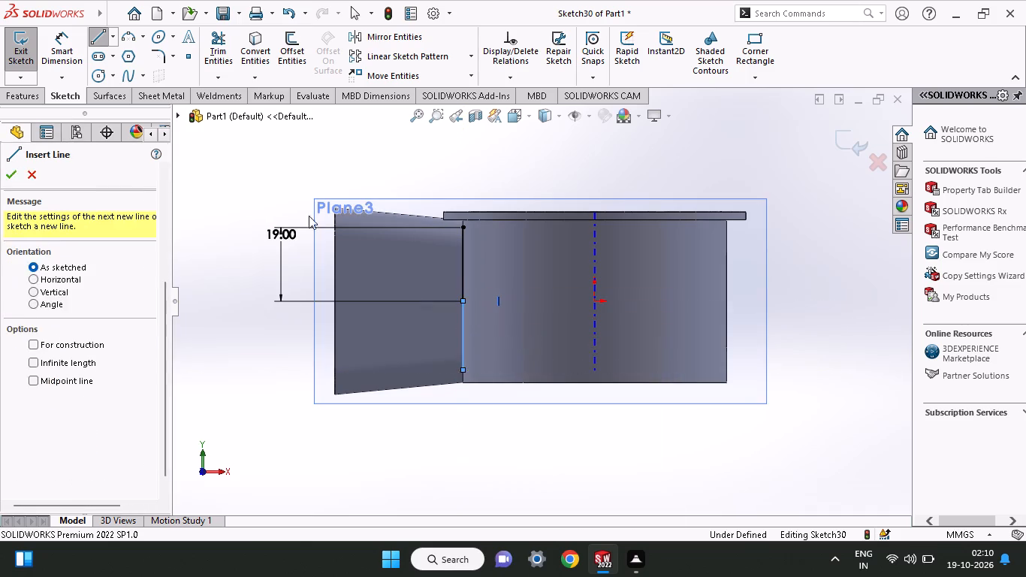
Dimension the second vertical line's length at 19 mm.
click(46, 50)
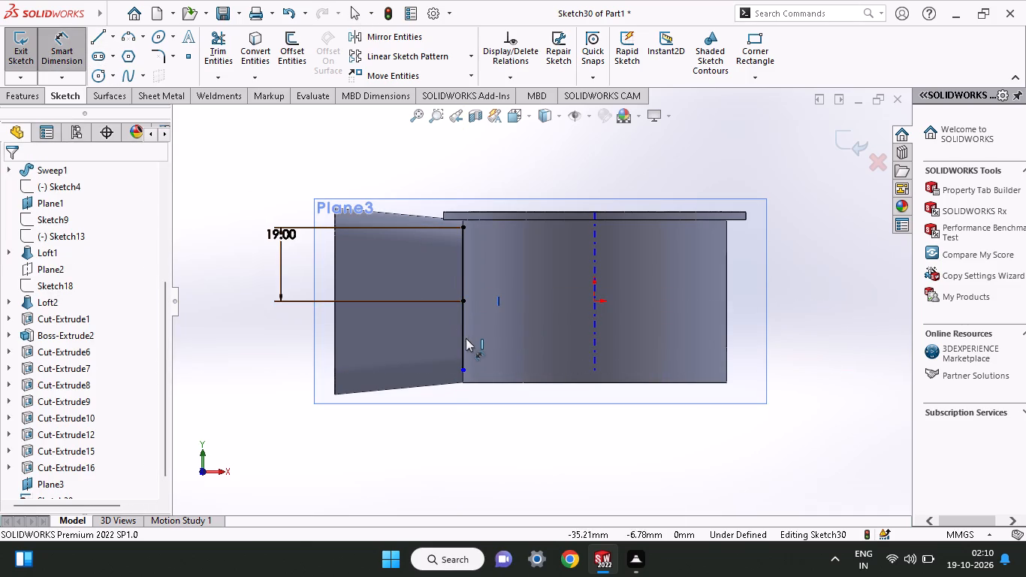
click(466, 339)
click(278, 341)
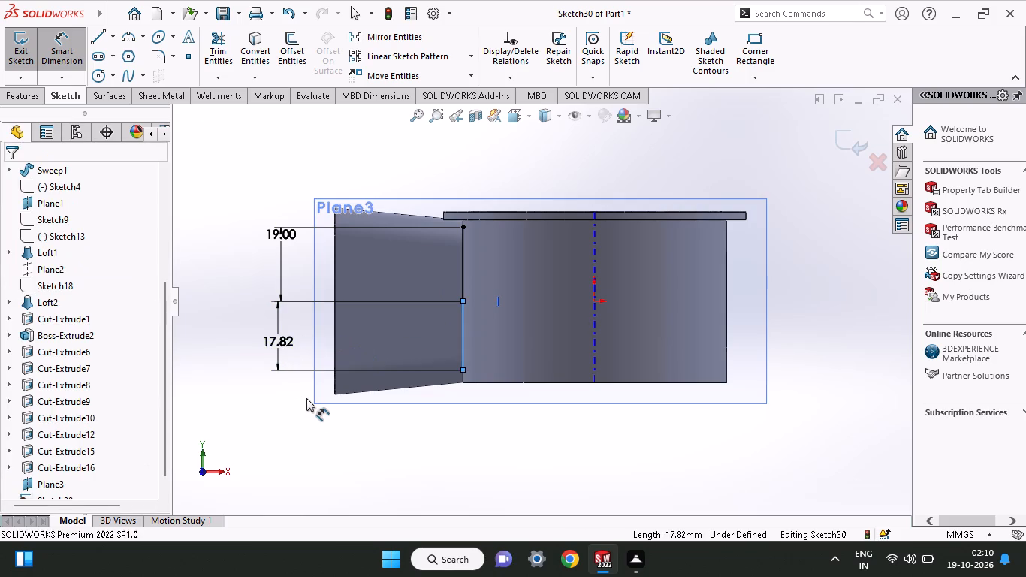
text(19)
key(Return)
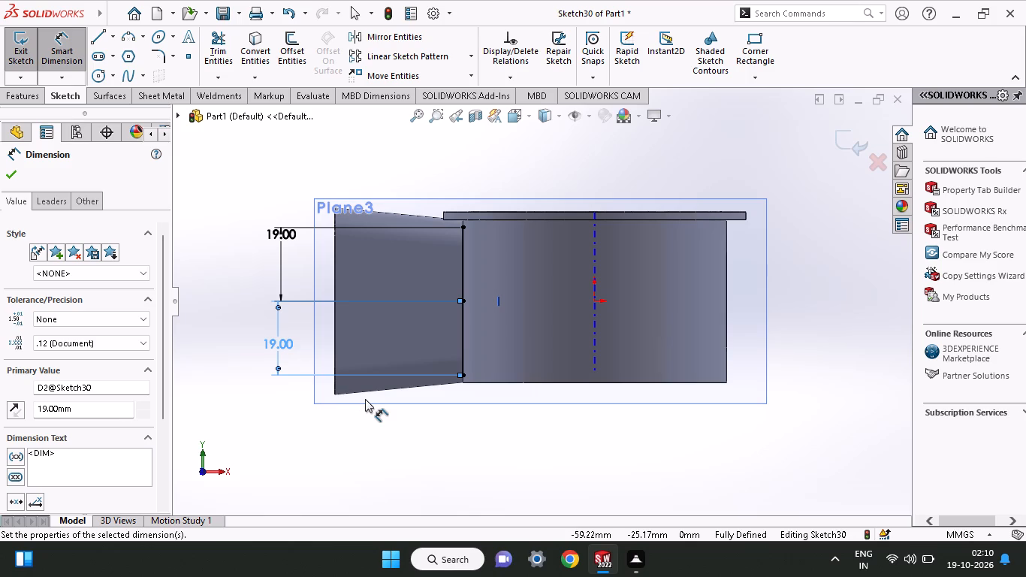
Offset both vertical lines 4 mm outwards from the housing, reversing the offset direction towards the duct outlet.
click(285, 47)
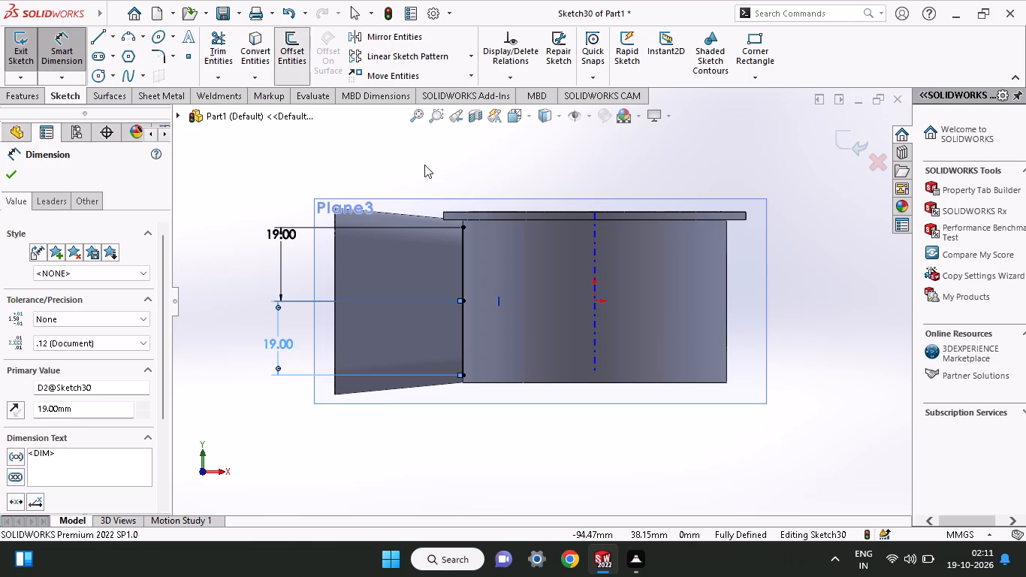
click(460, 257)
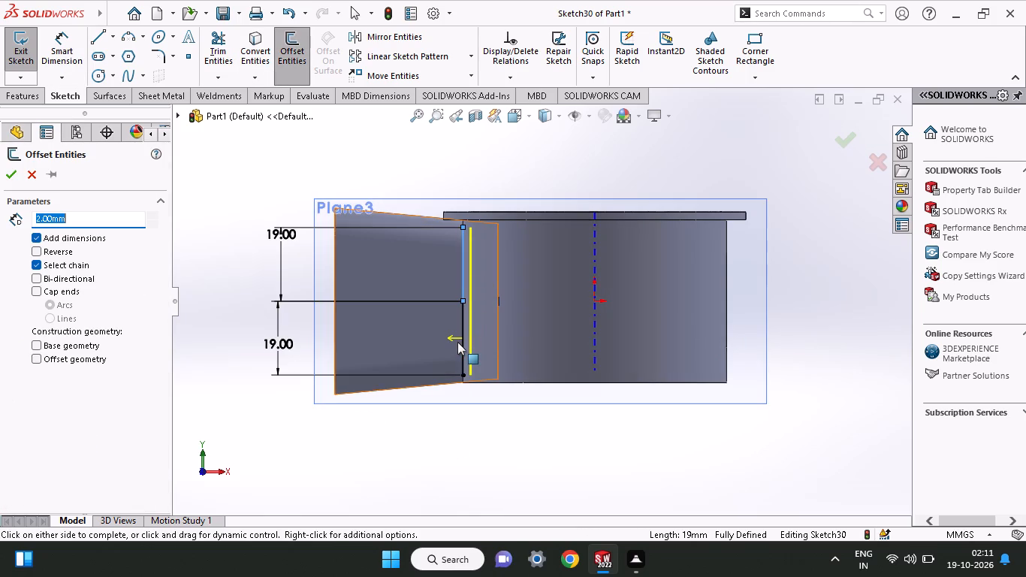
click(460, 346)
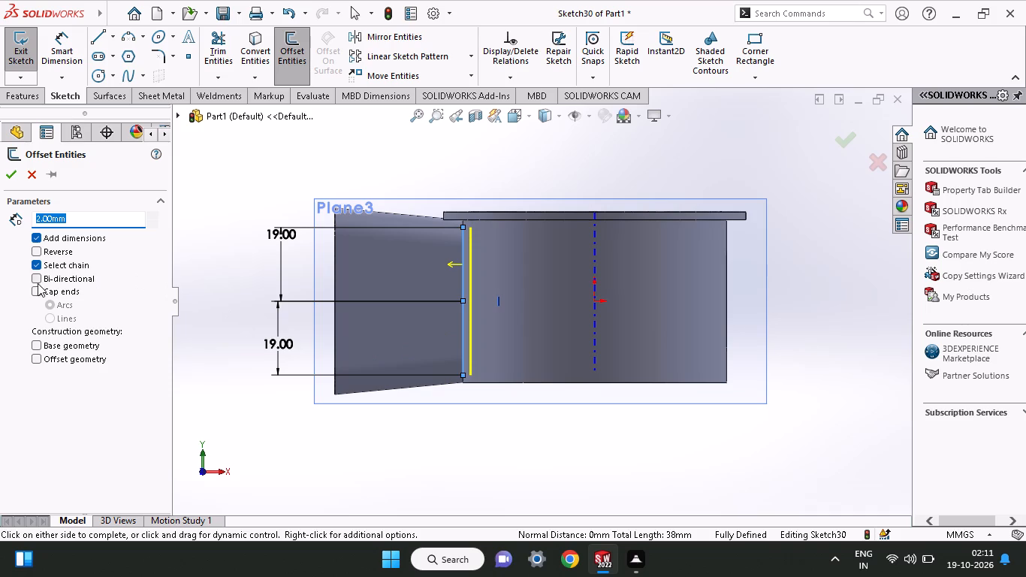
click(50, 252)
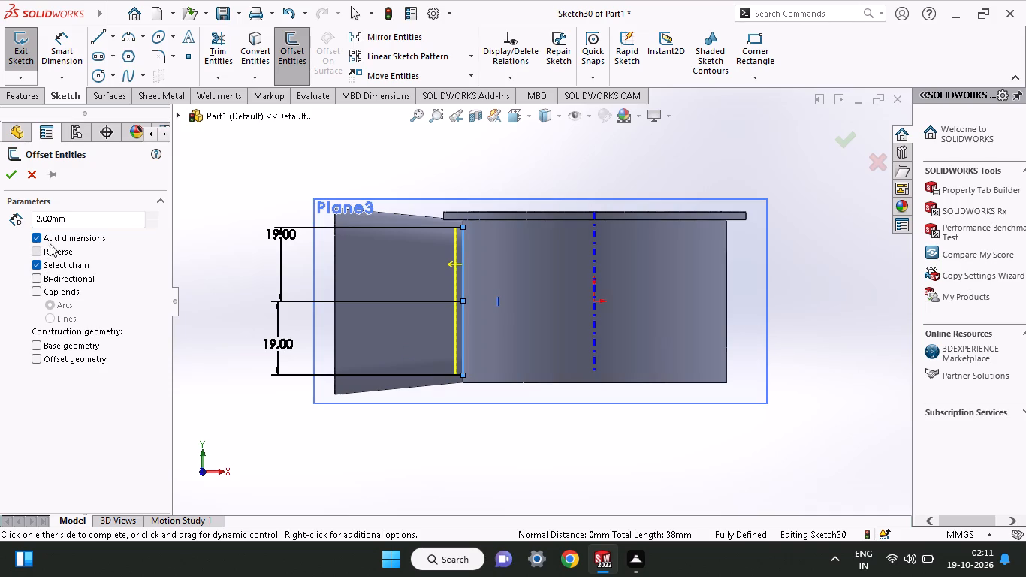
drag(79, 220, 0, 223)
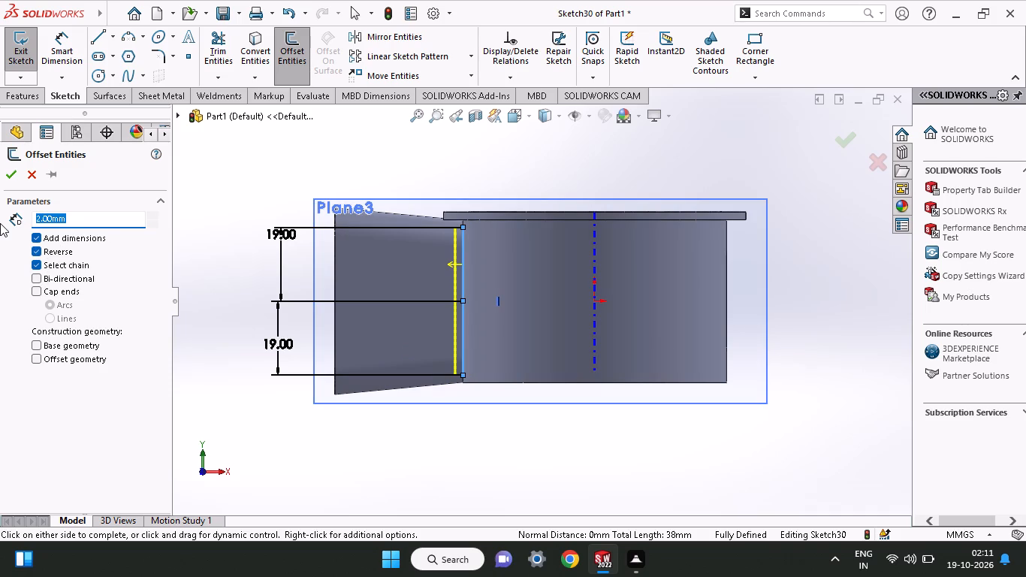
key(4)
key(Return)
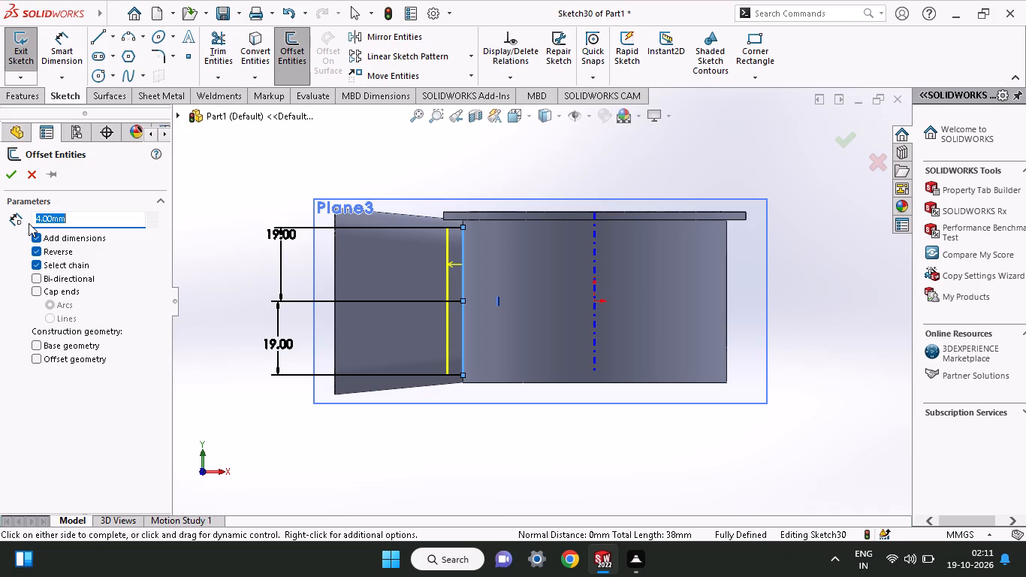
click(15, 171)
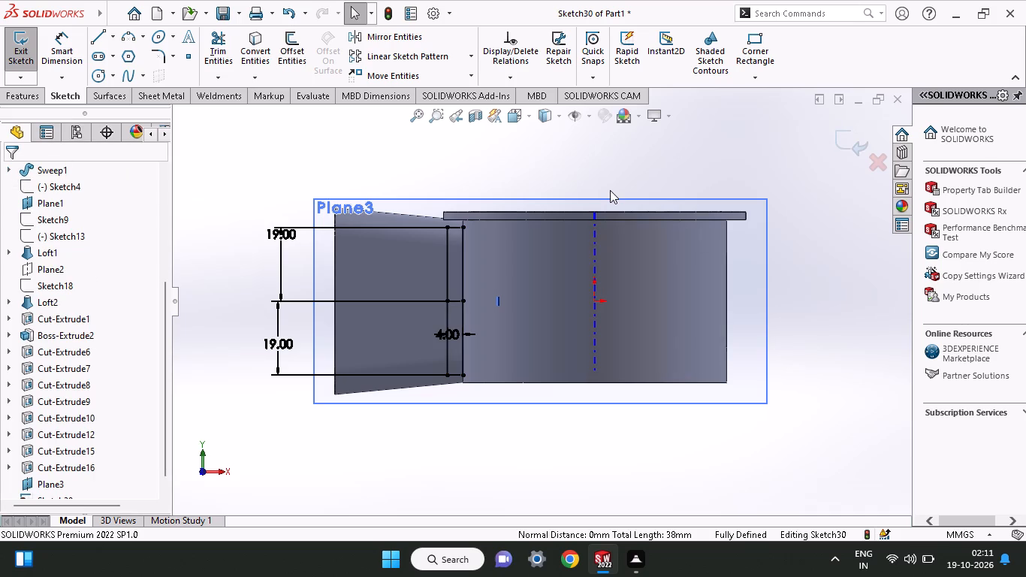
Sketch horizontal lines from the upper and lower ends of the offset line inwards across the housing edge.
click(100, 34)
click(446, 228)
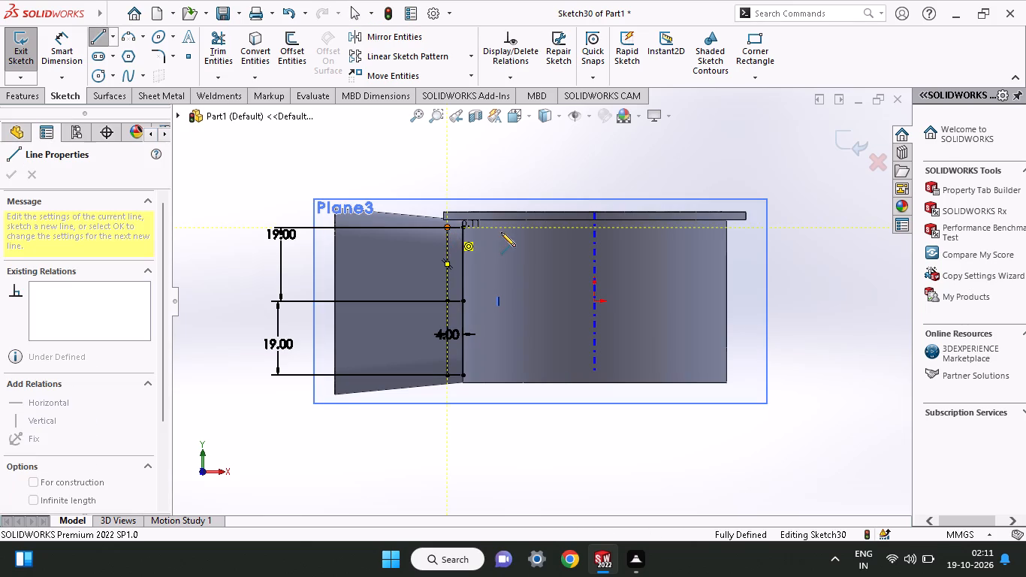
click(510, 227)
right_click(533, 175)
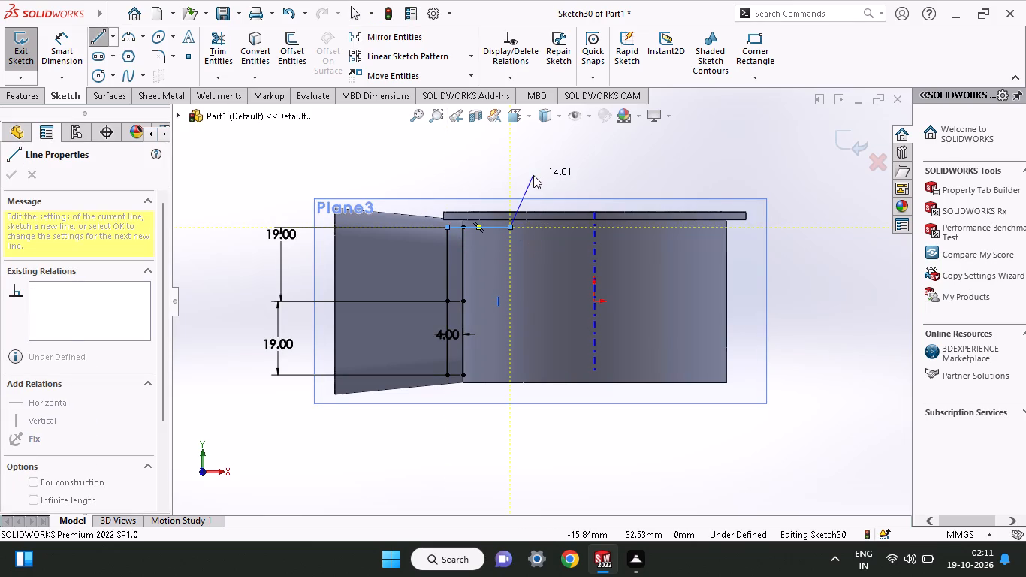
click(542, 180)
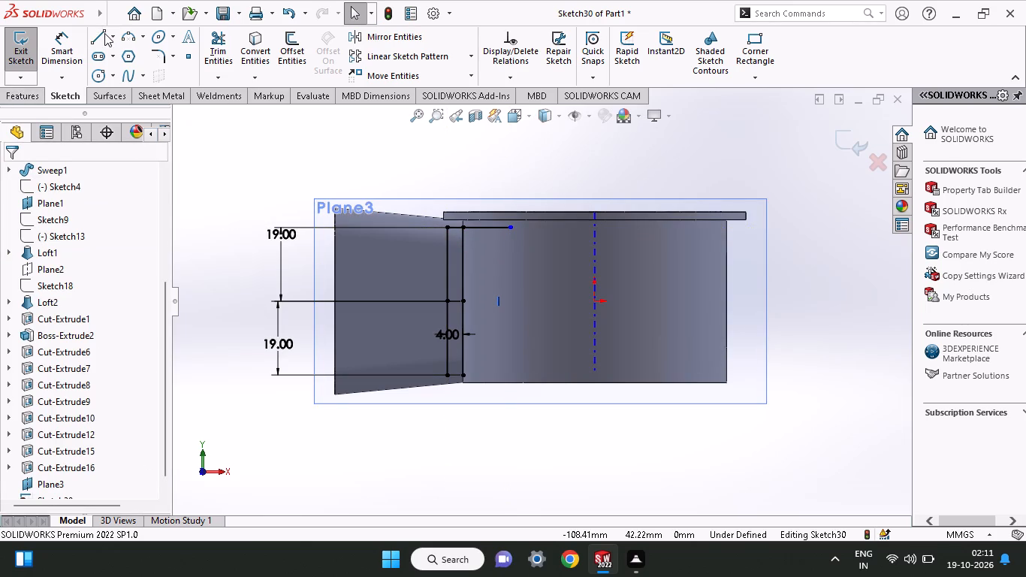
click(104, 33)
click(446, 375)
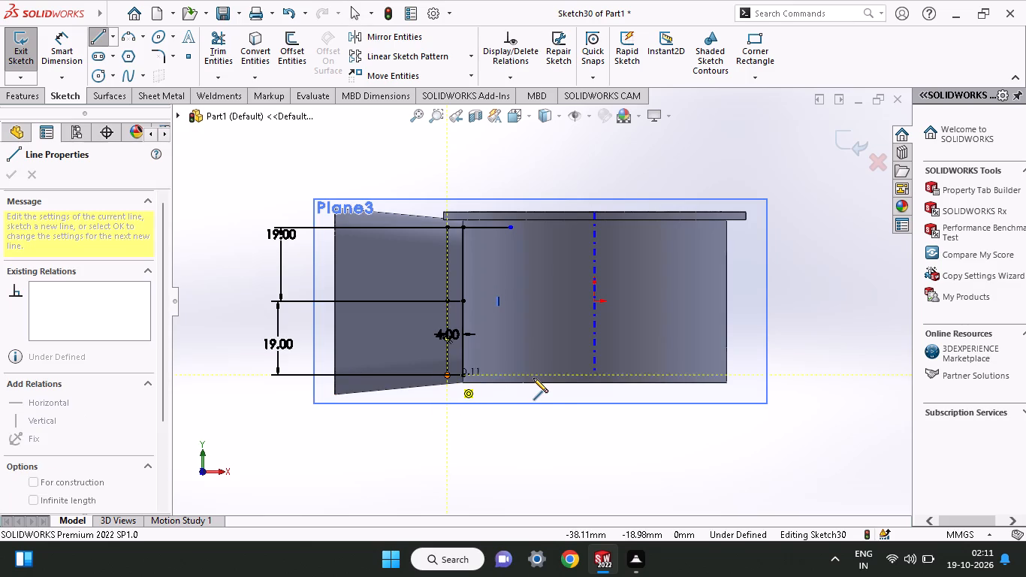
click(523, 376)
right_click(518, 338)
click(536, 351)
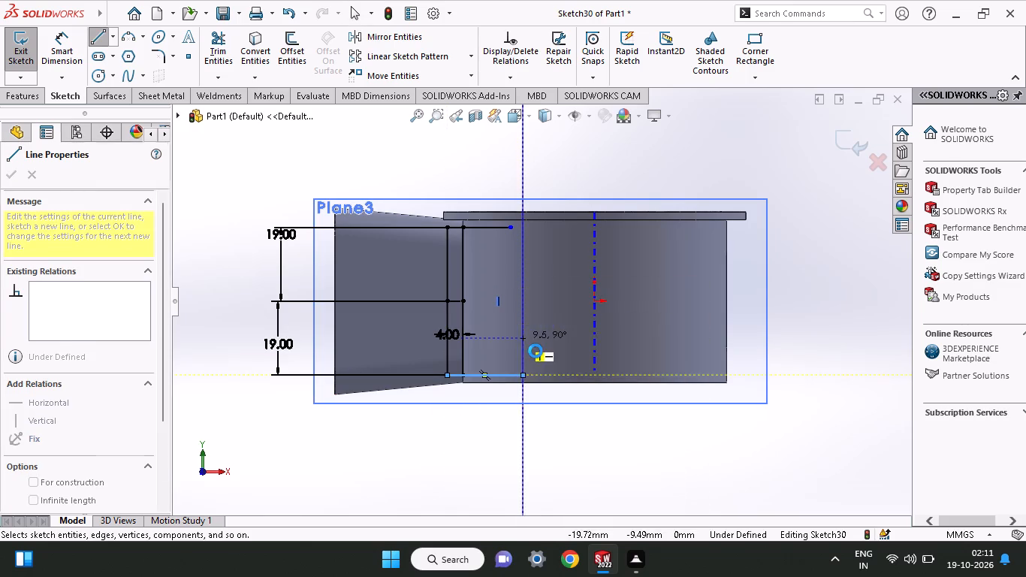
Delete the two original 19 mm vertical lines on the housing edge, keeping the offset lines.
click(463, 255)
right_click(463, 255)
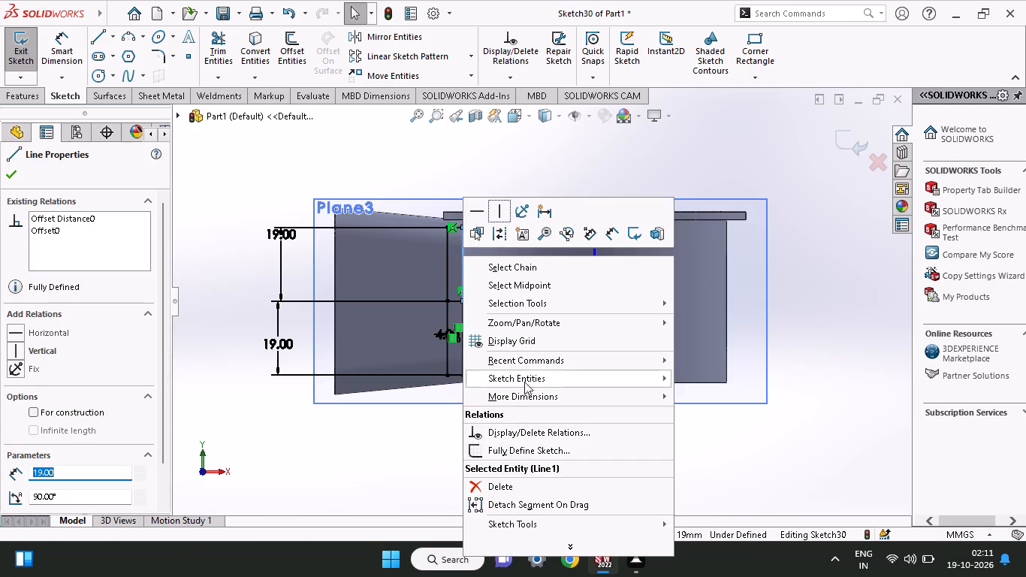
click(499, 486)
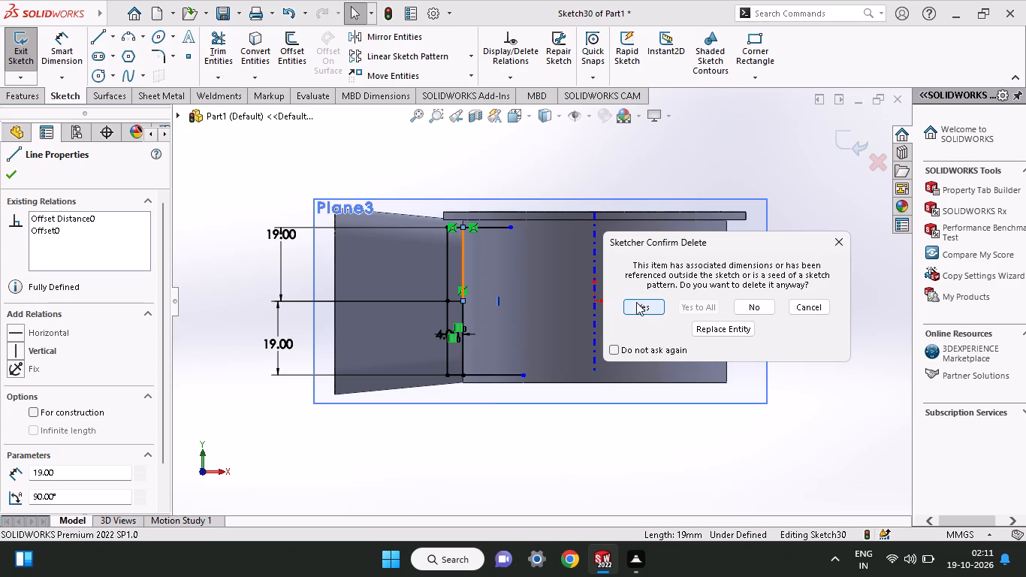
click(636, 302)
click(461, 349)
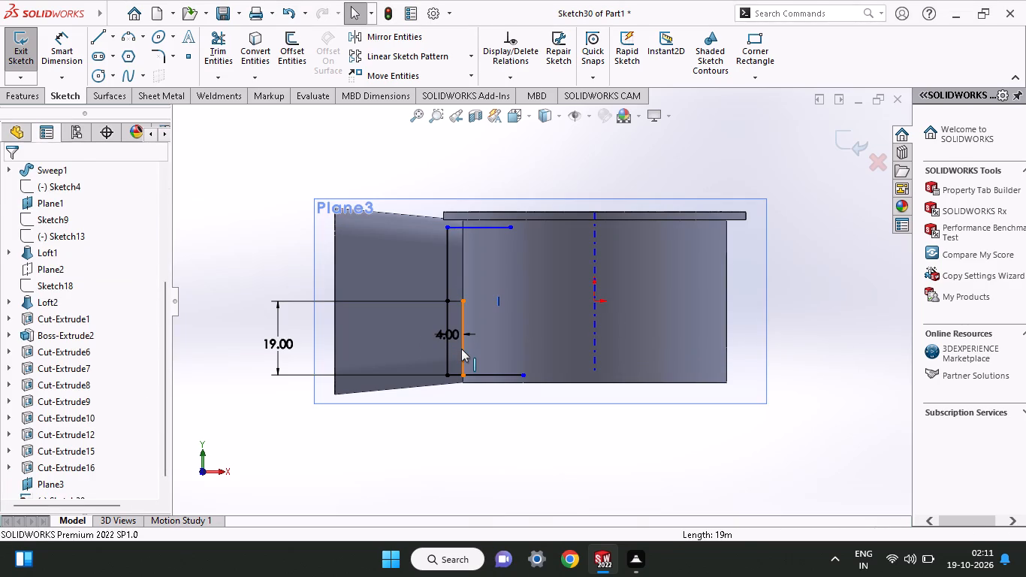
right_click(461, 349)
click(493, 506)
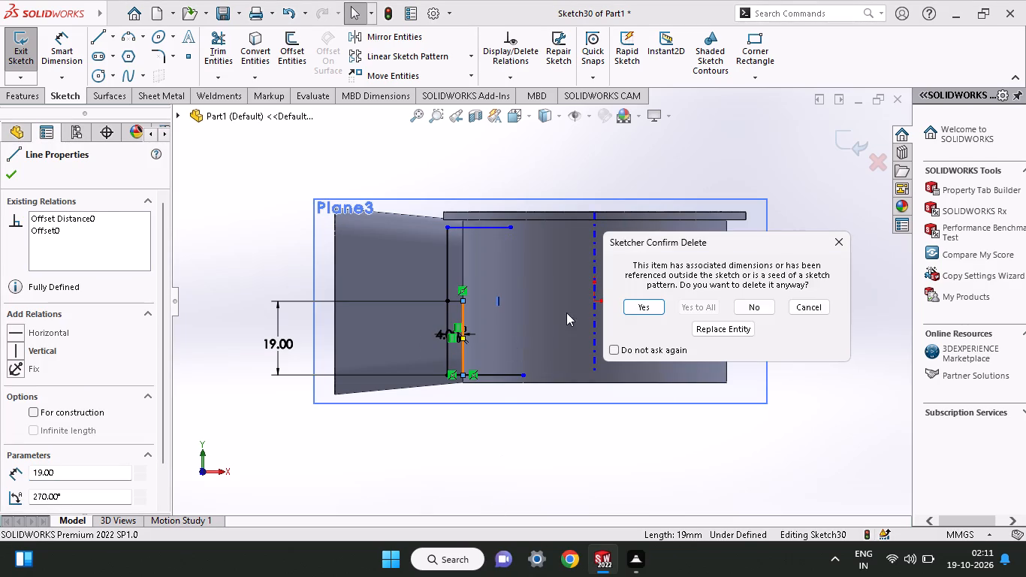
click(629, 306)
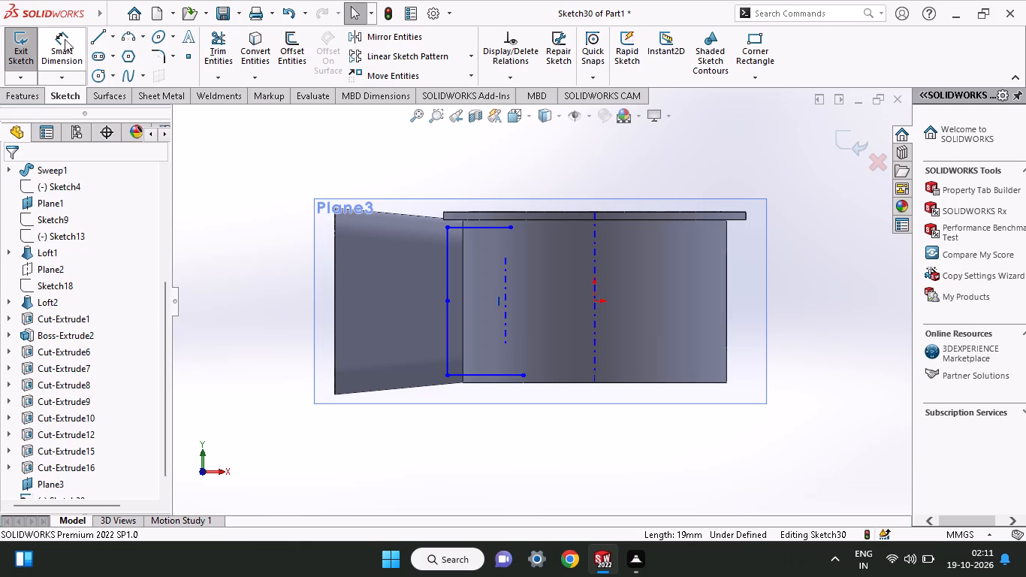
Fillet the upper and lower corners between the vertical offset line and the horizontal lines with a 4 mm radius.
click(160, 56)
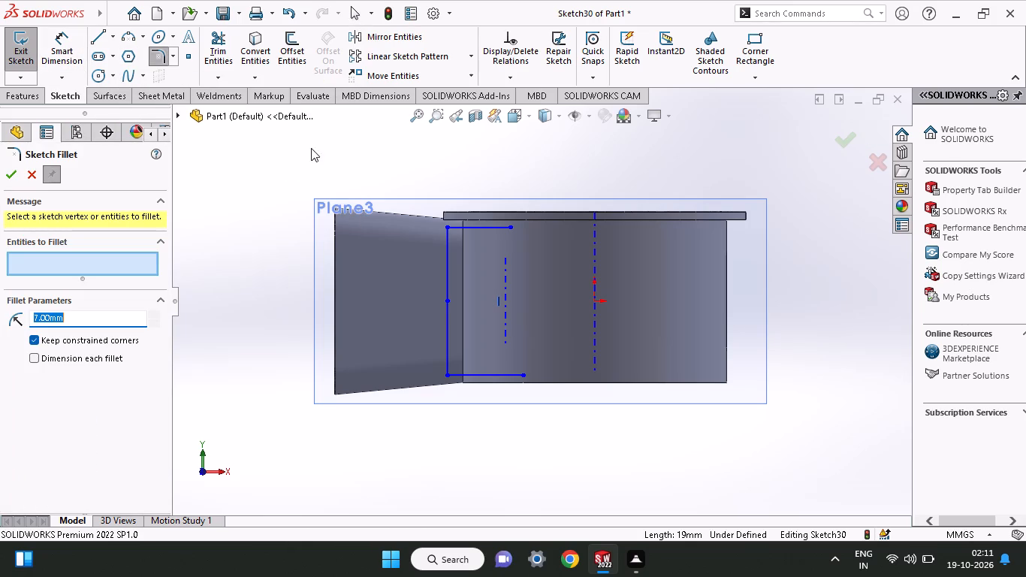
click(463, 231)
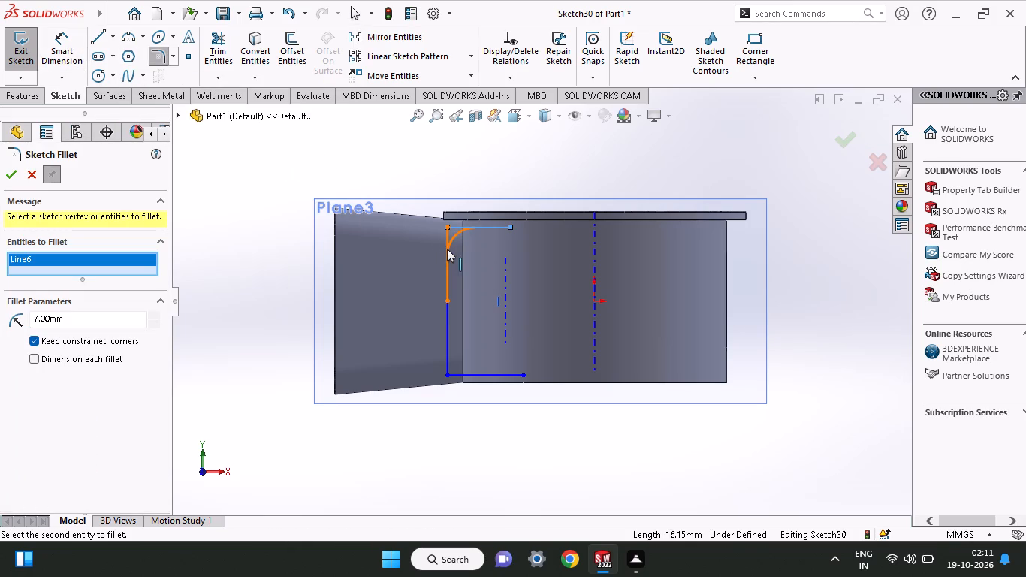
click(447, 249)
drag(85, 326, 0, 331)
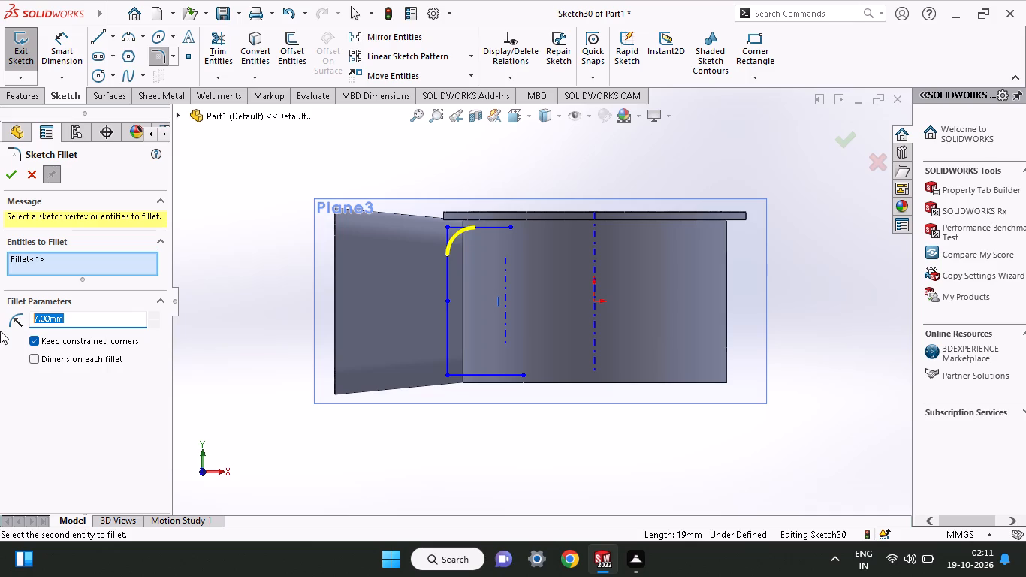
key(4)
key(Return)
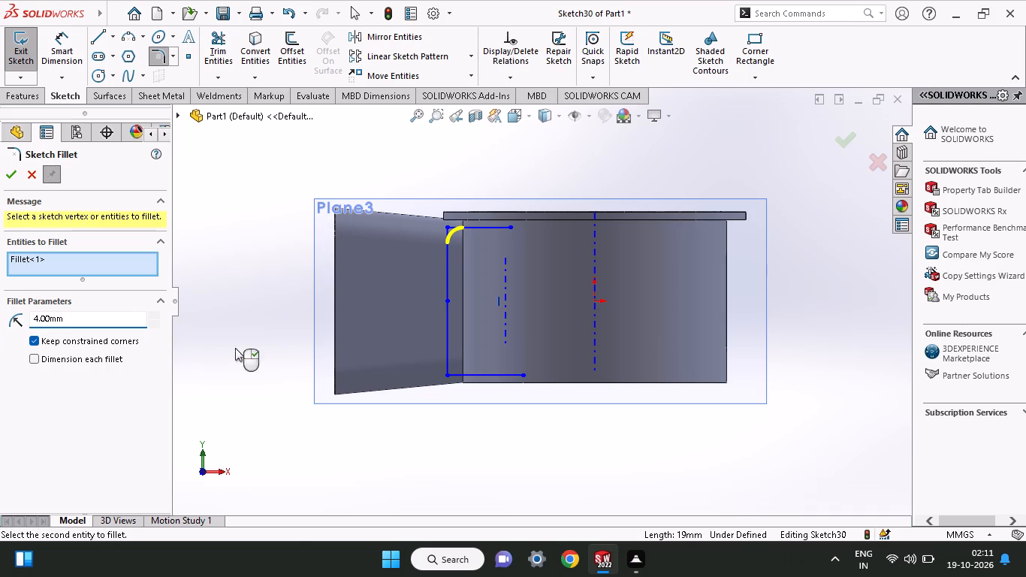
click(445, 375)
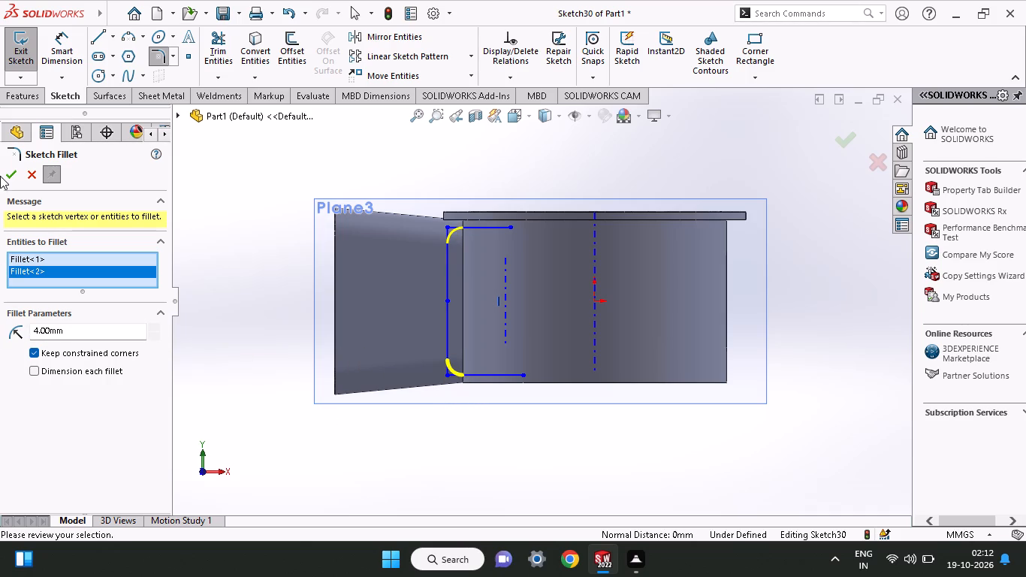
click(13, 177)
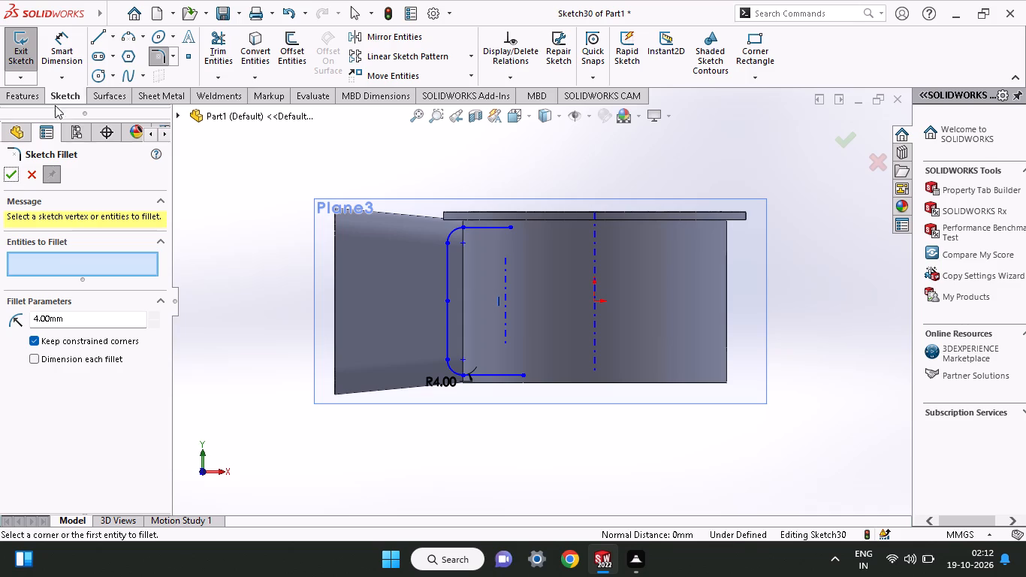
click(16, 175)
Dimension the horizontal distance from the upper fillet's end on the vertical line to the upper horizontal line's free end.
click(62, 47)
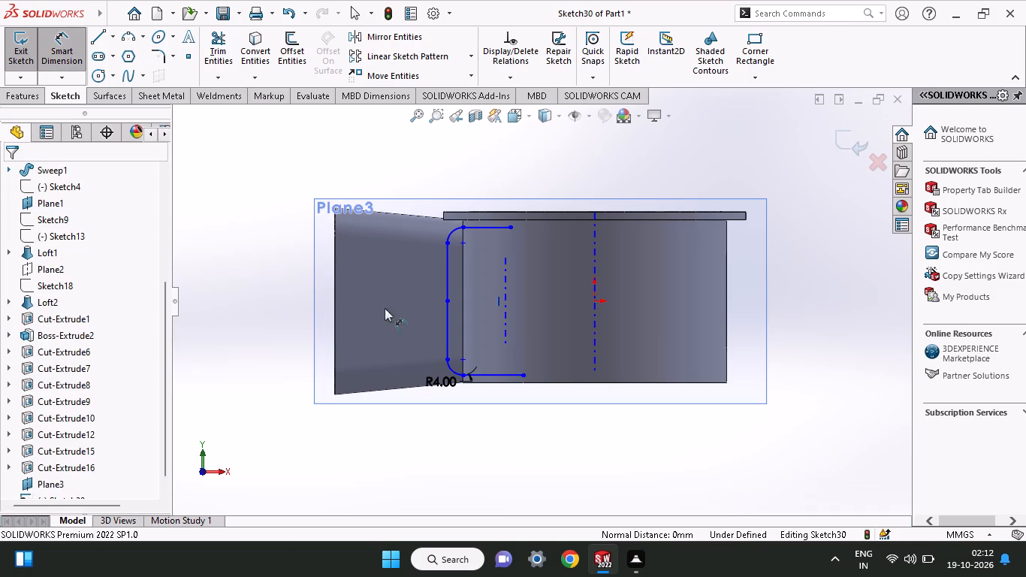
click(448, 243)
click(511, 226)
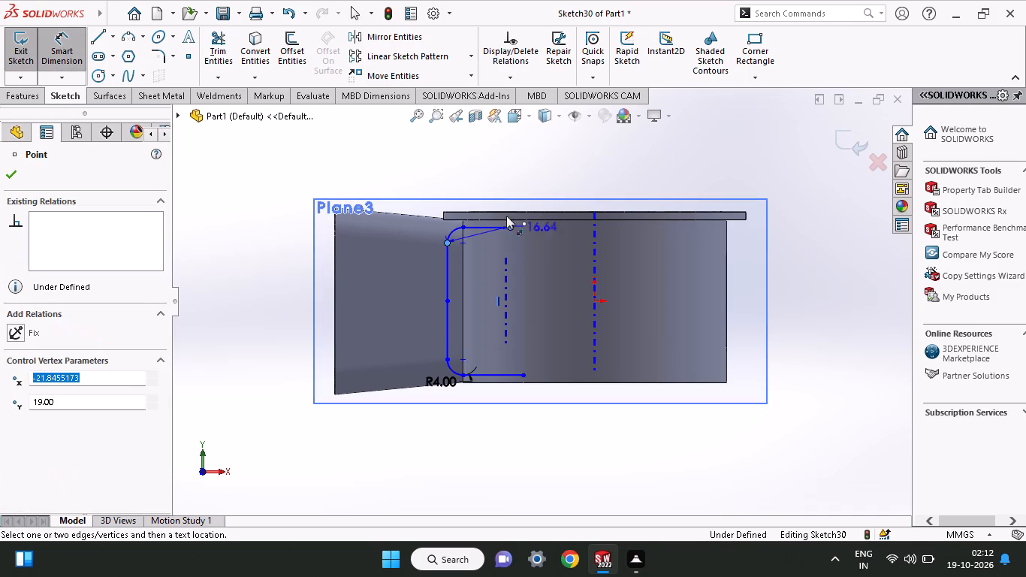
click(490, 172)
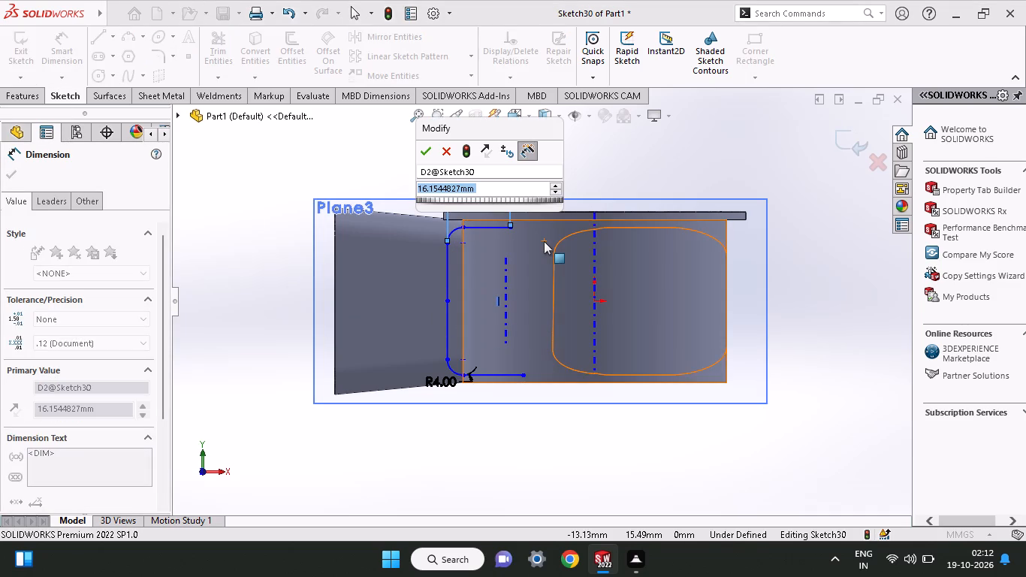
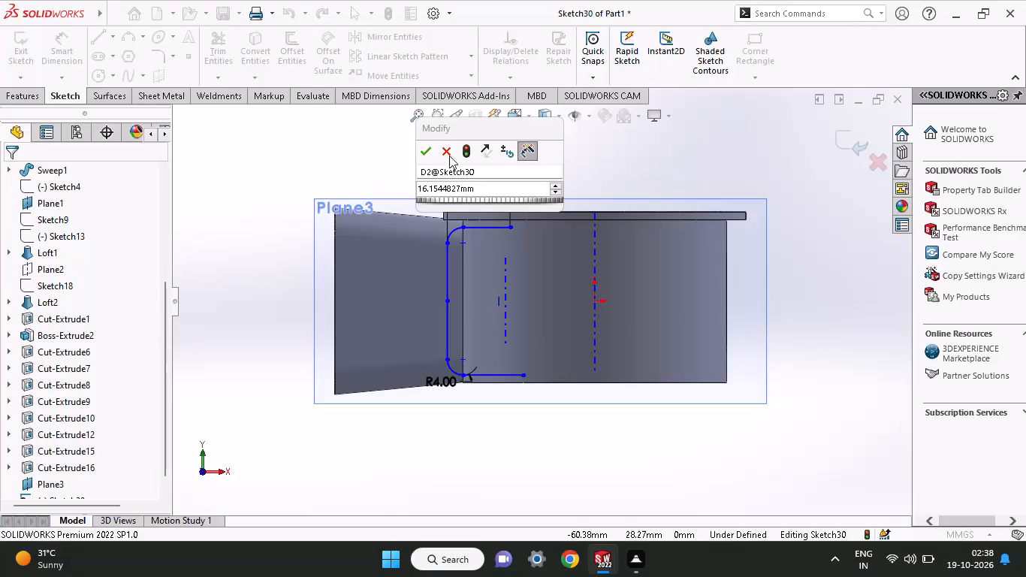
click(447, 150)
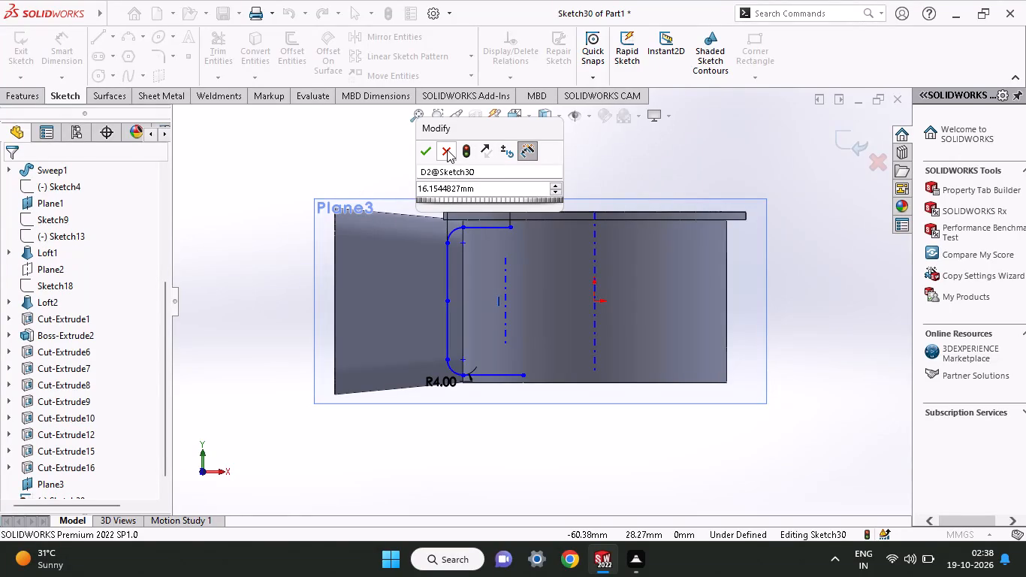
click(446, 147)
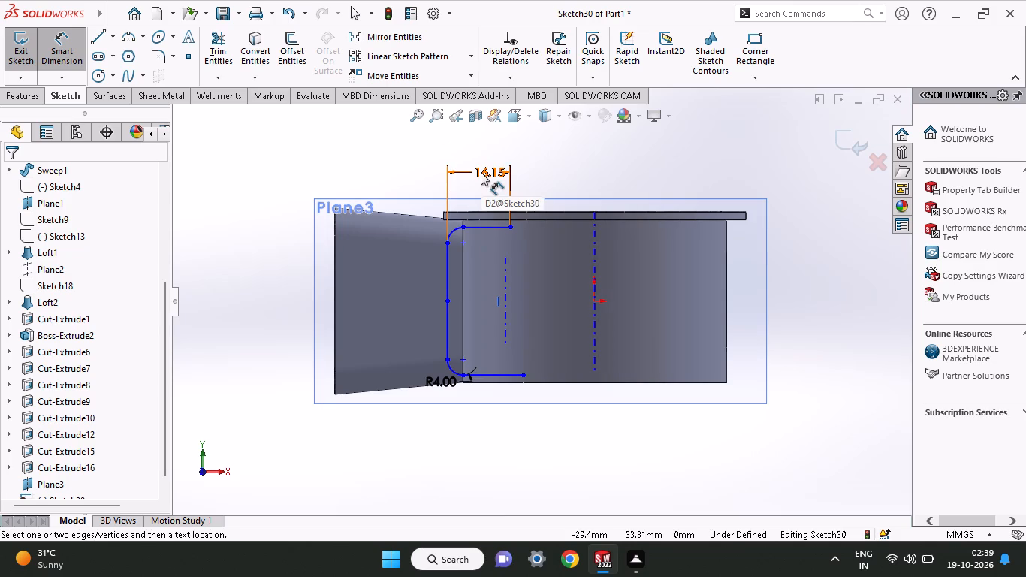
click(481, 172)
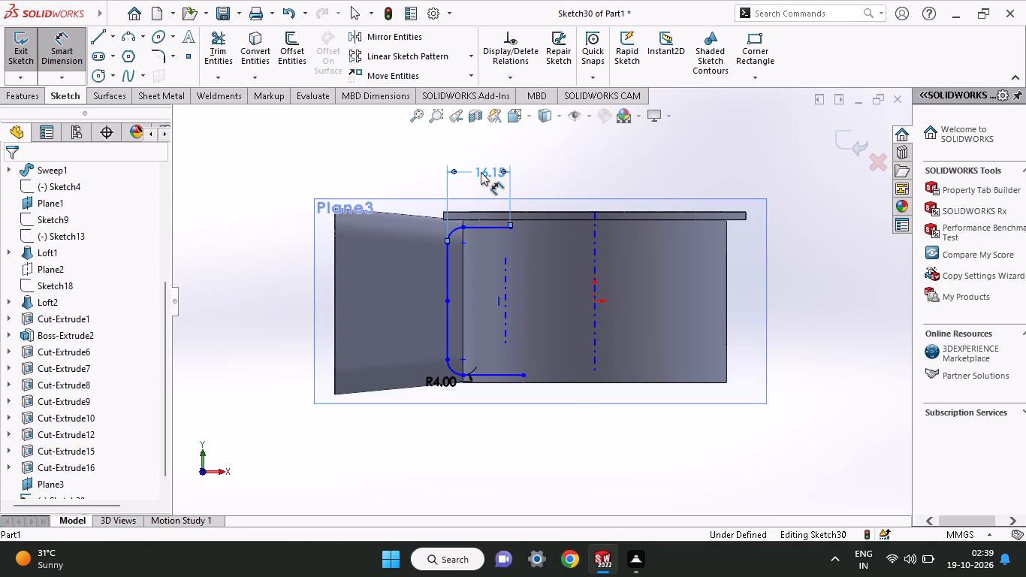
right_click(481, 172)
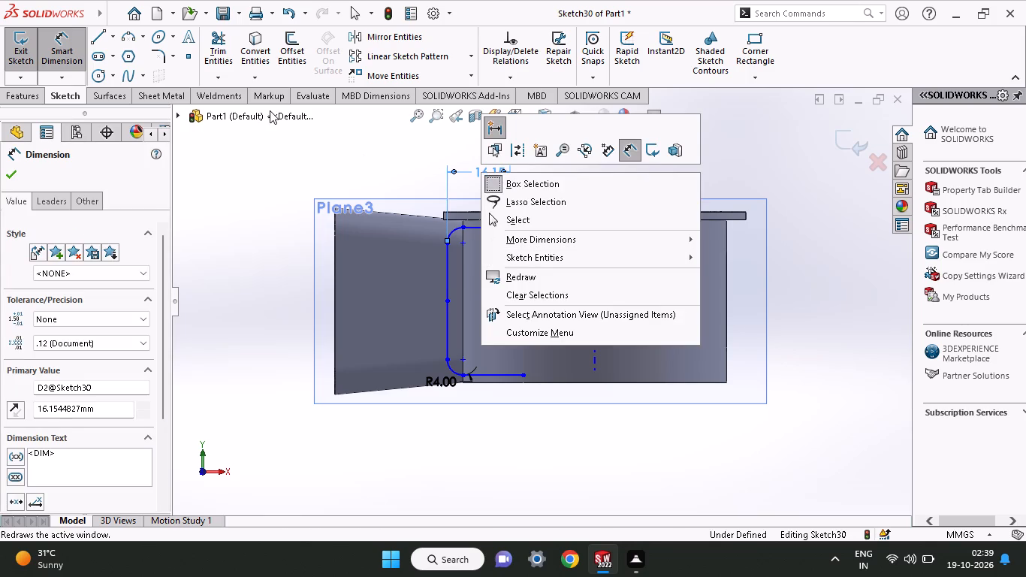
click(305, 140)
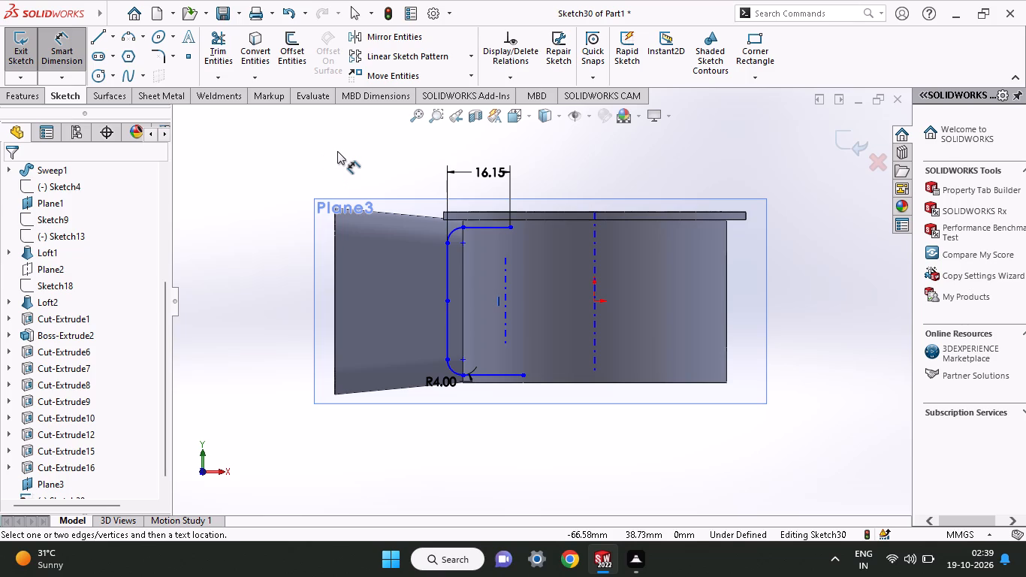
Undo the sketch edits back to the two vertical housing-edge lines, before the lower line's length was set to 19 mm.
key(ctrl+z)
key(ctrl+z)
key(ctrl+z)
key(ctrl+z)
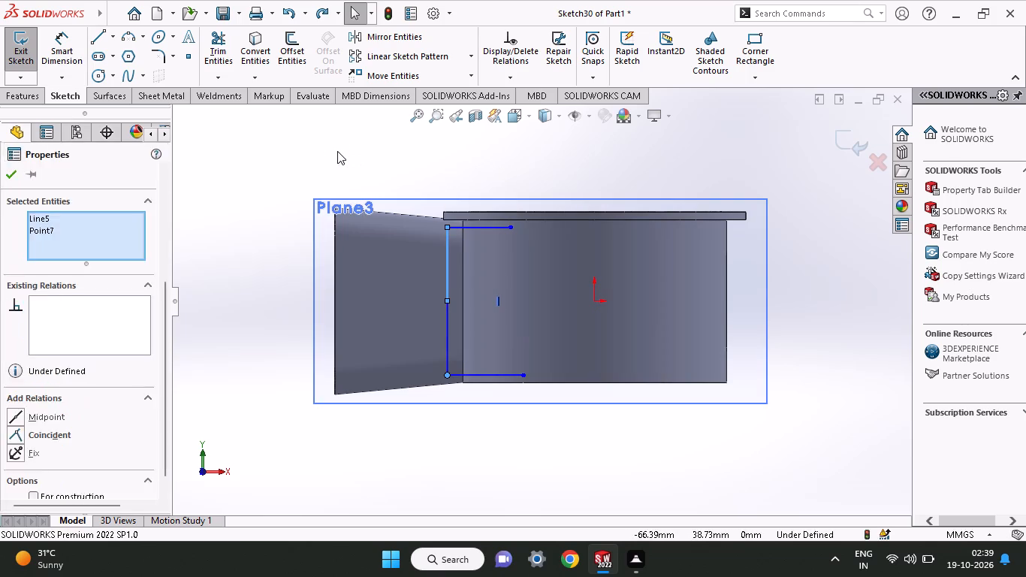
key(ctrl+z)
key(ctrl+z)
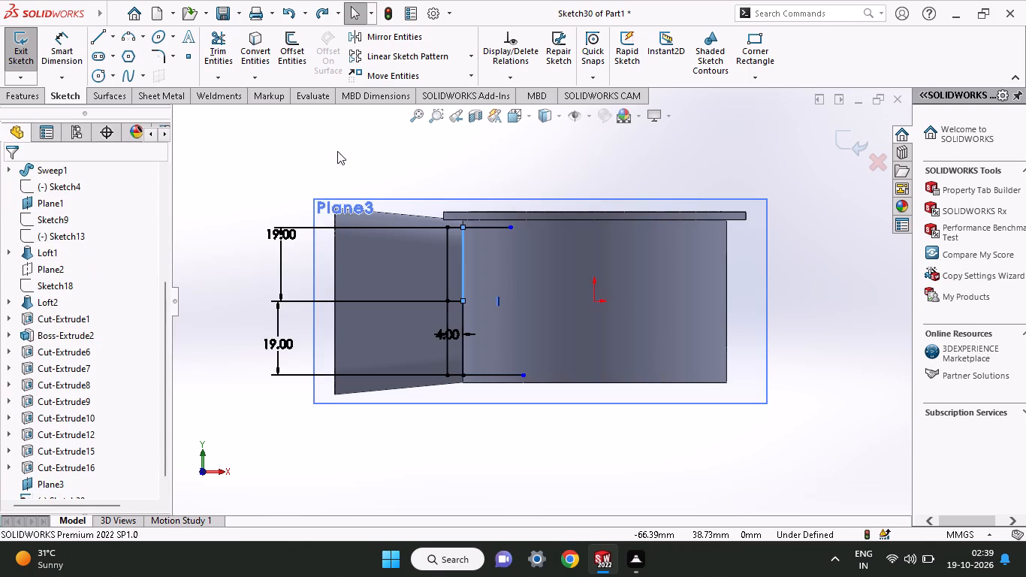
key(ctrl+z)
key(ctrl+z)
key(ctrl+z)
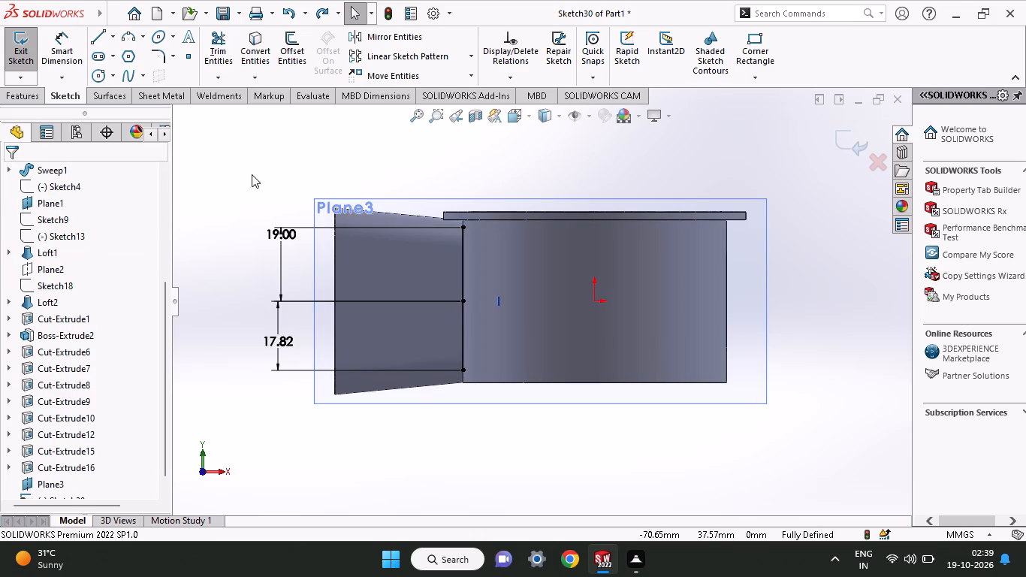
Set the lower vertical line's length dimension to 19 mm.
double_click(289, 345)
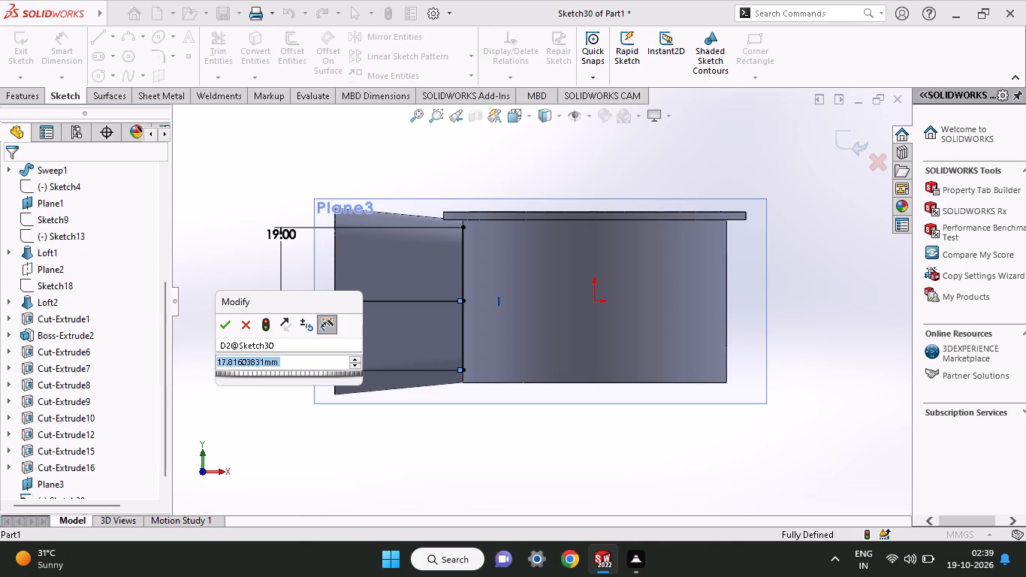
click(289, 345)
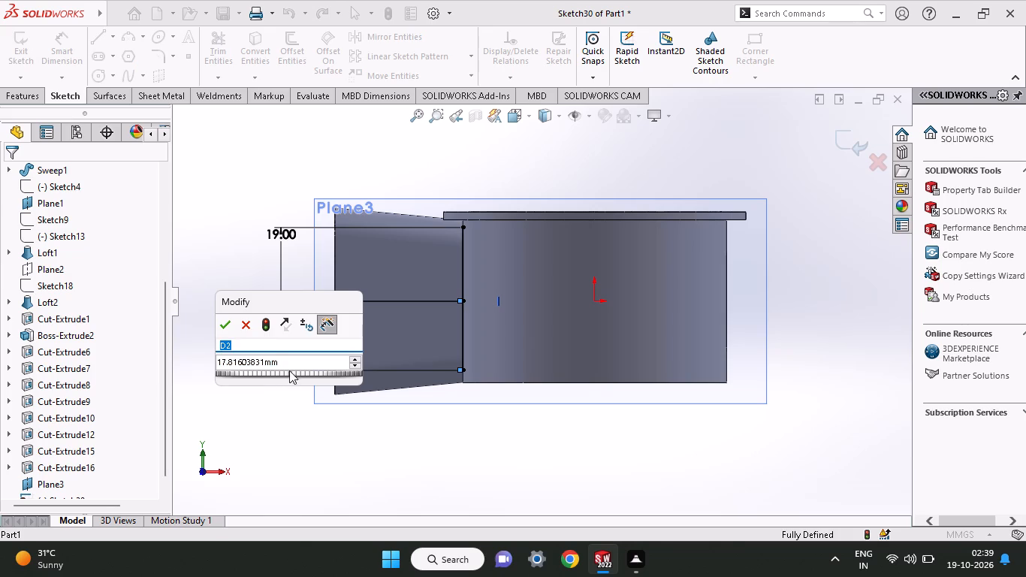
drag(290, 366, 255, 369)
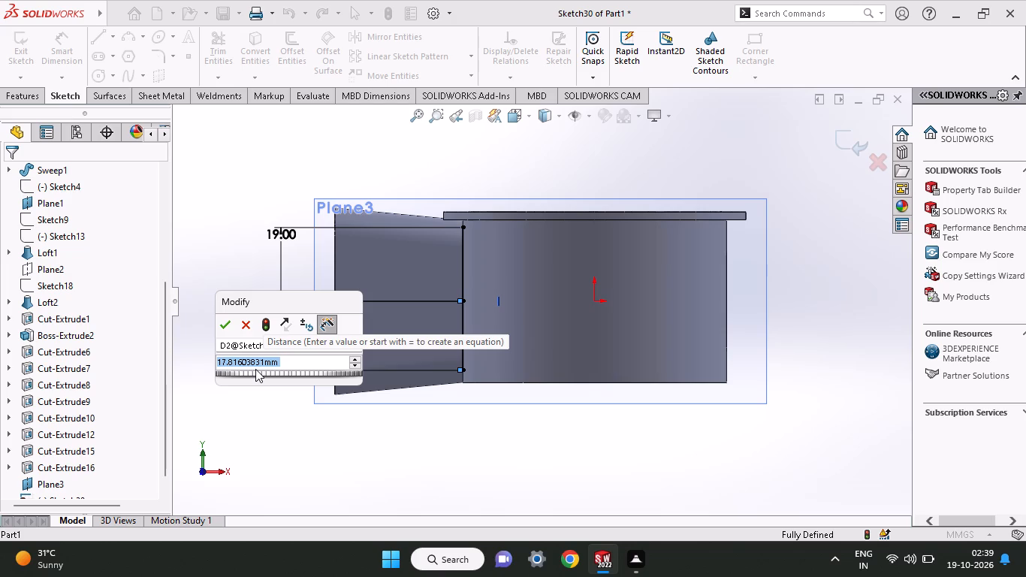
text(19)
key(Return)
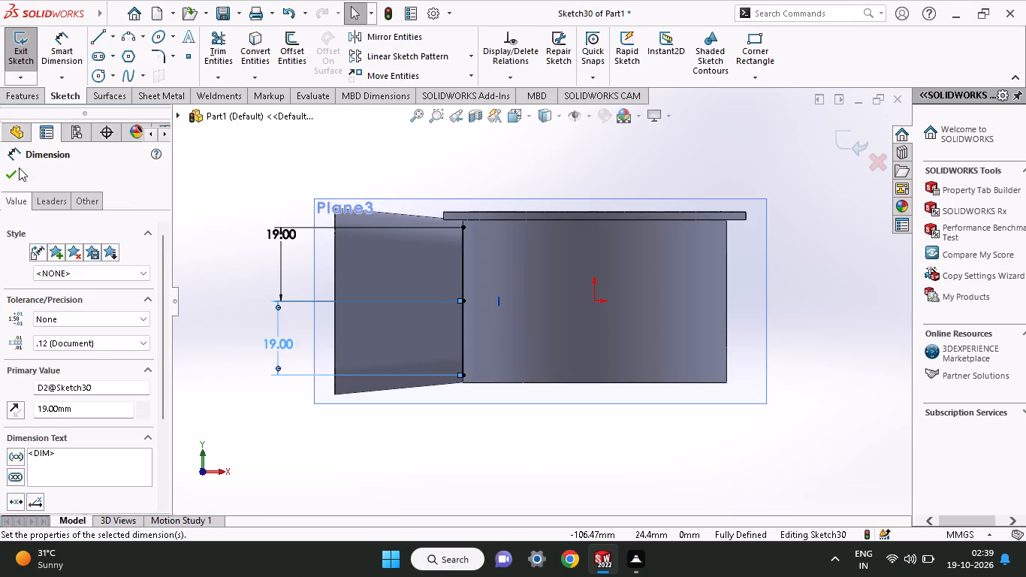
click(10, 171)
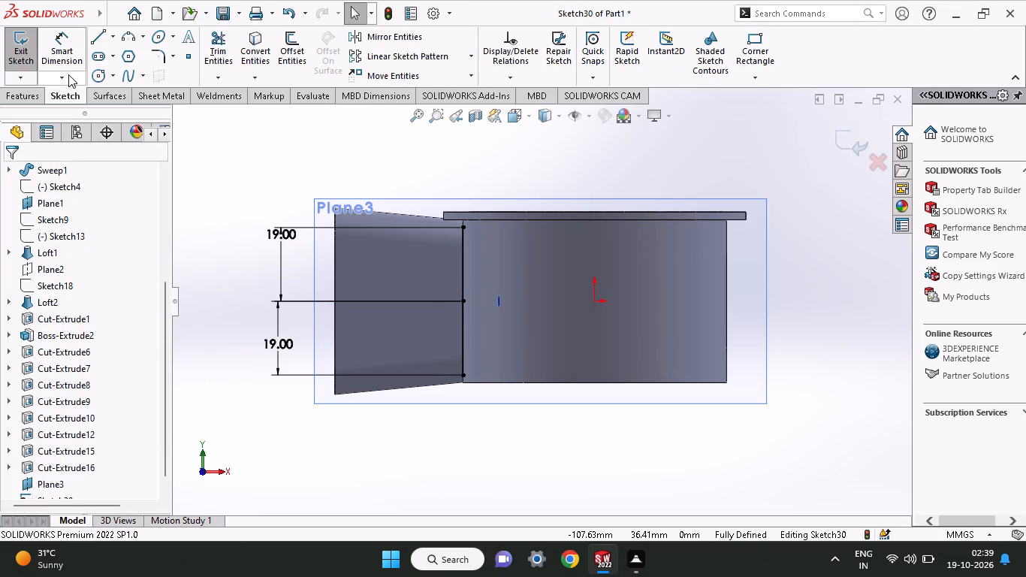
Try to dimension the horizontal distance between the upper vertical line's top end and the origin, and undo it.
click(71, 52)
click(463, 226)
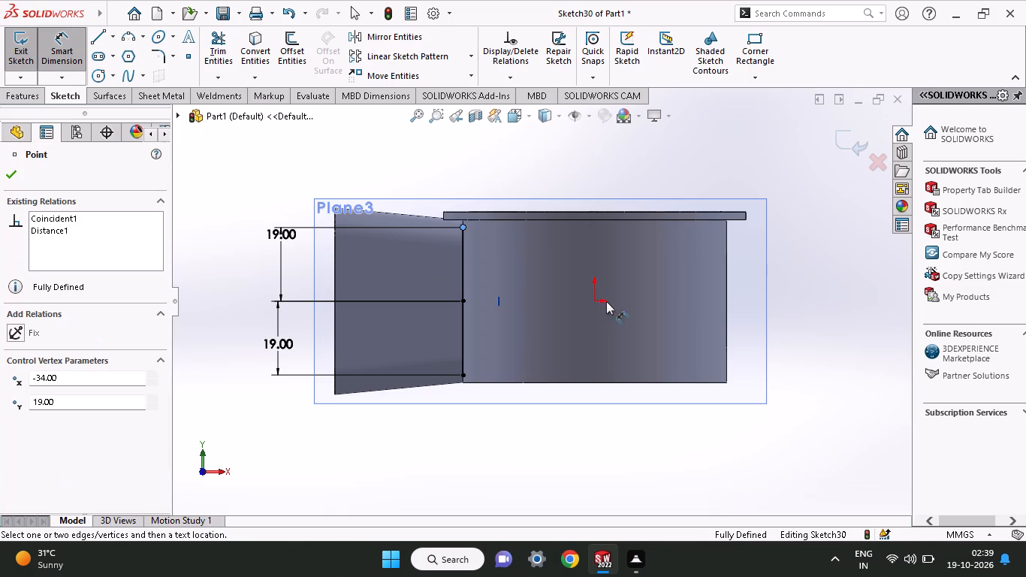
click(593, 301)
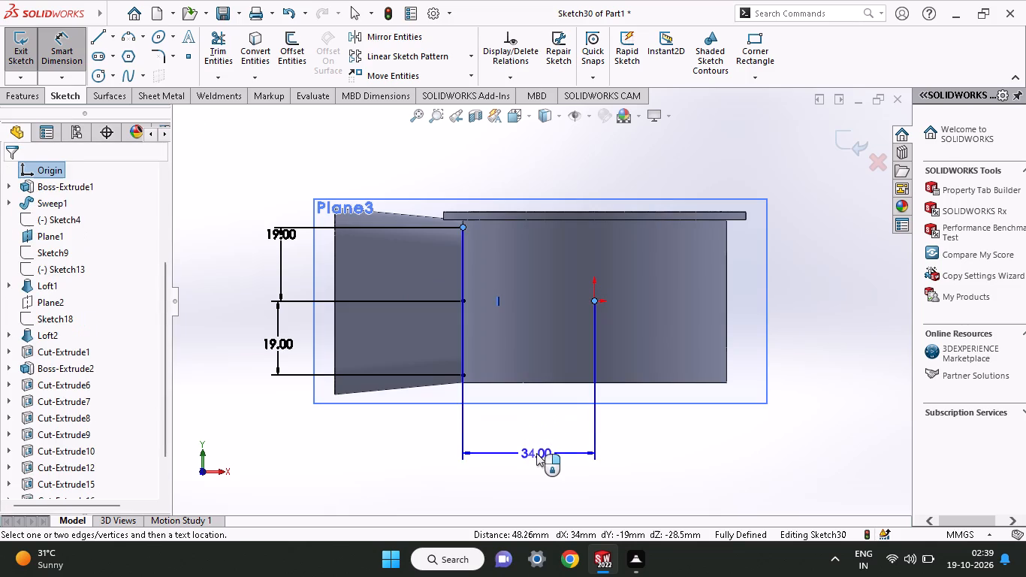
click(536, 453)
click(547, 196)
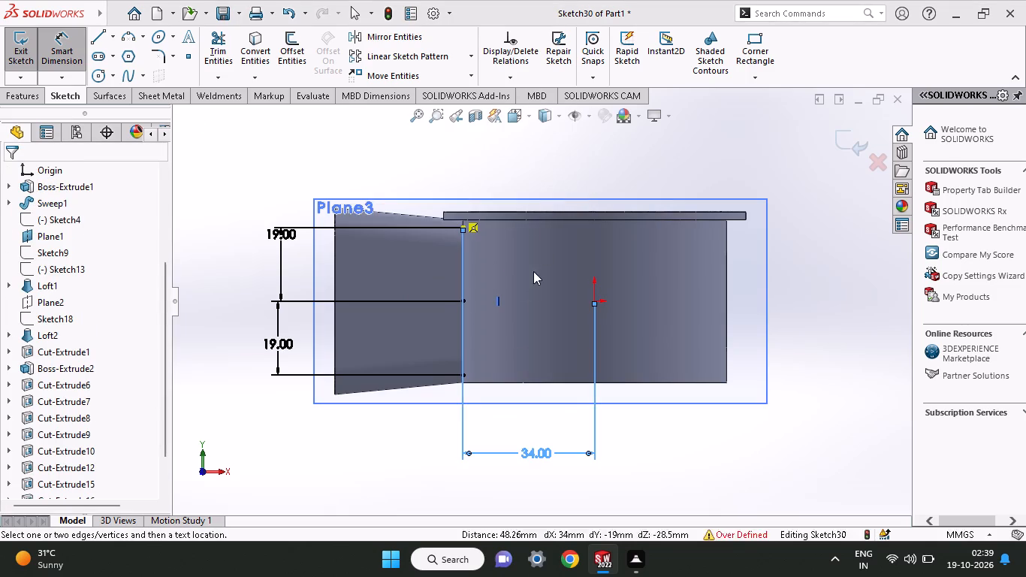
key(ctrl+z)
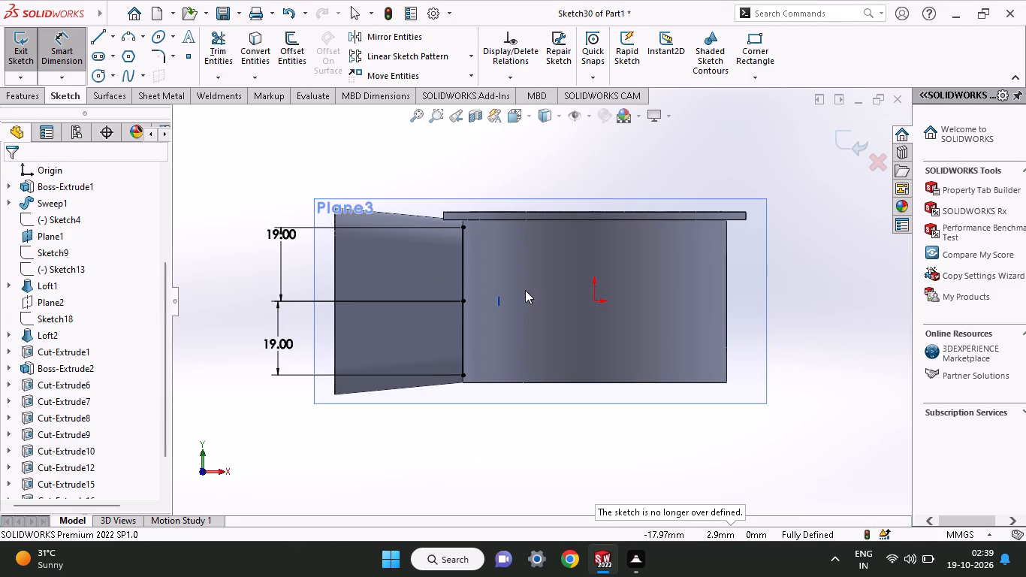
Undo the remaining dimensions and vertical lines to empty the sketch on Plane3.
key(ctrl+z)
key(ctrl+z)
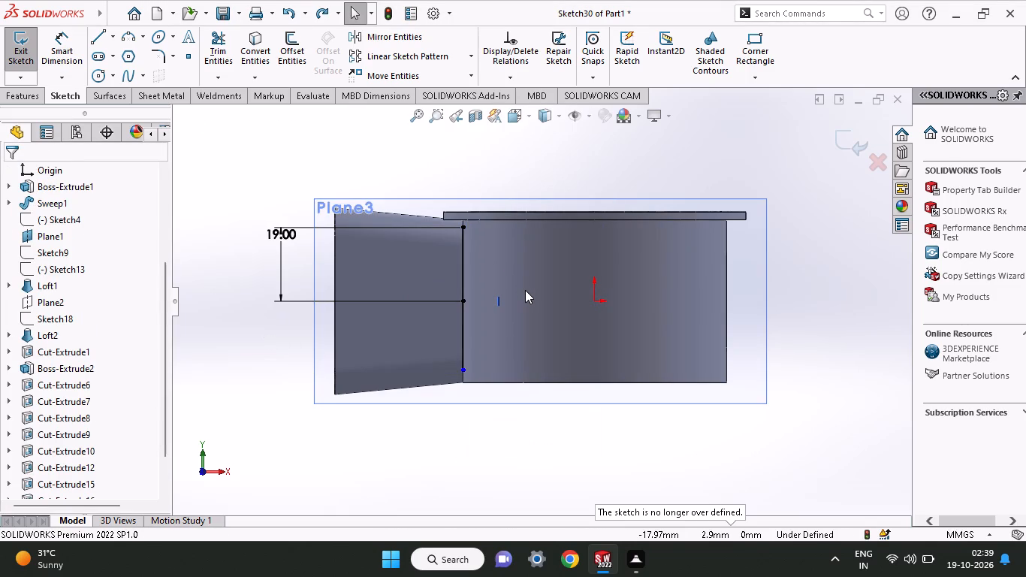
key(ctrl+z)
key(ctrl+z)
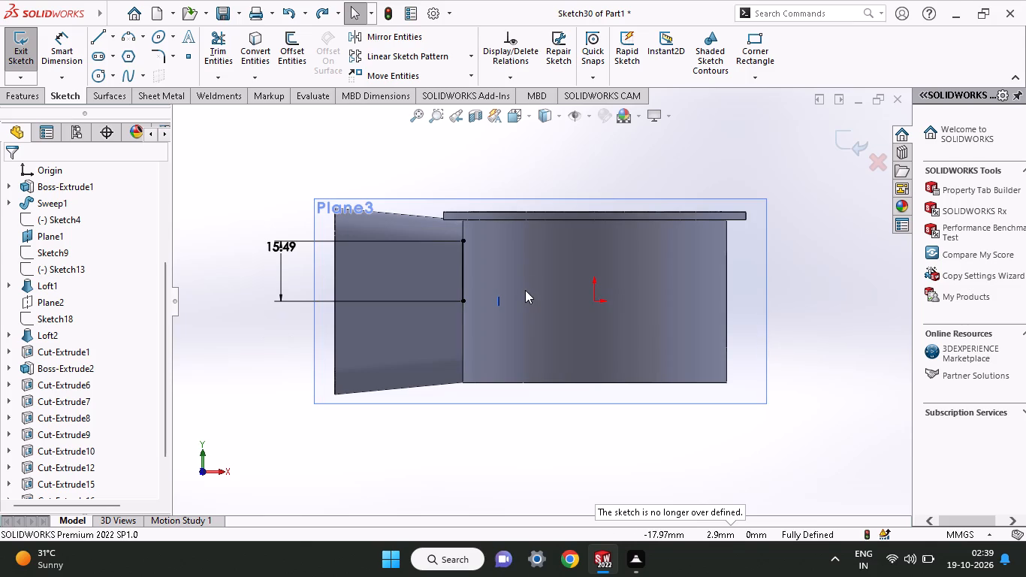
key(ctrl+z)
key(ctrl+z)
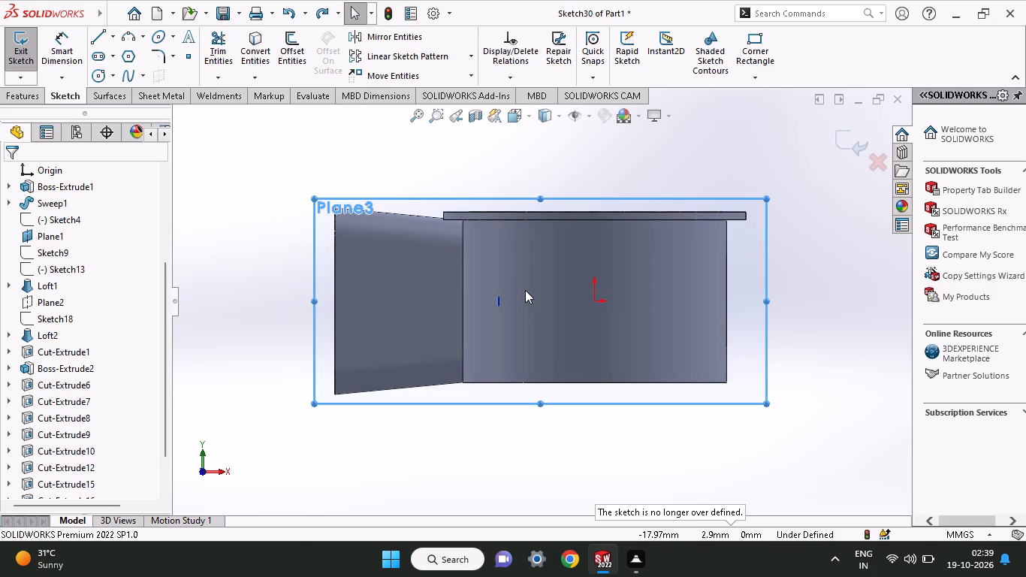
Sketch a vertical line upwards from origin height, about 52 mm from the origin, and an overlapping one from its top to below the housing.
click(93, 38)
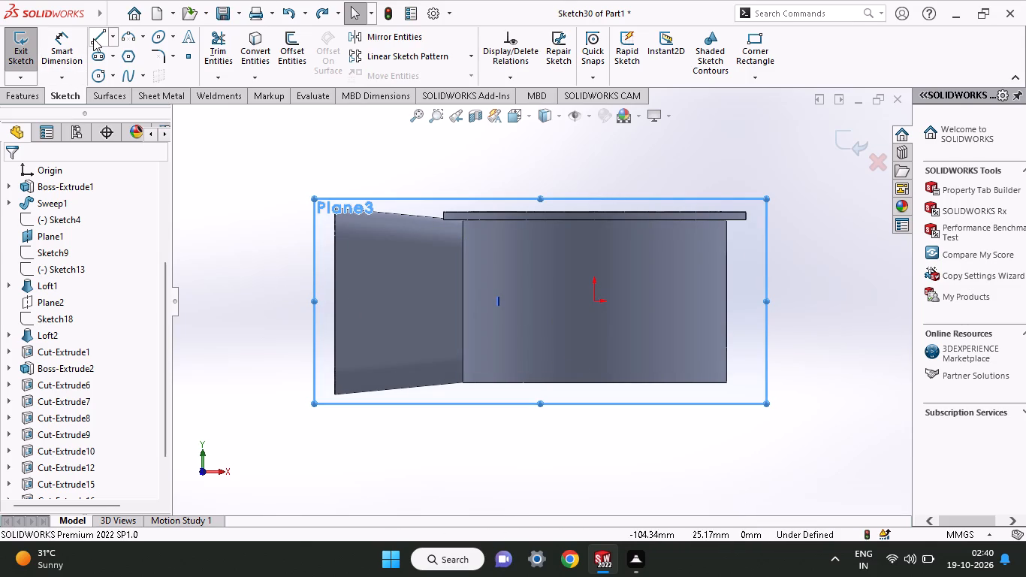
click(394, 302)
click(394, 161)
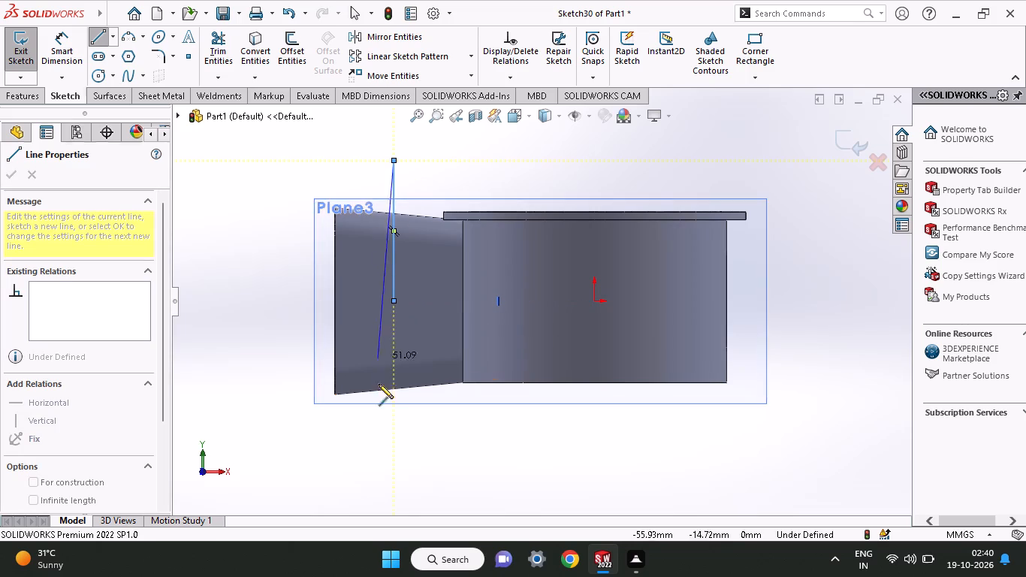
click(392, 460)
right_click(273, 314)
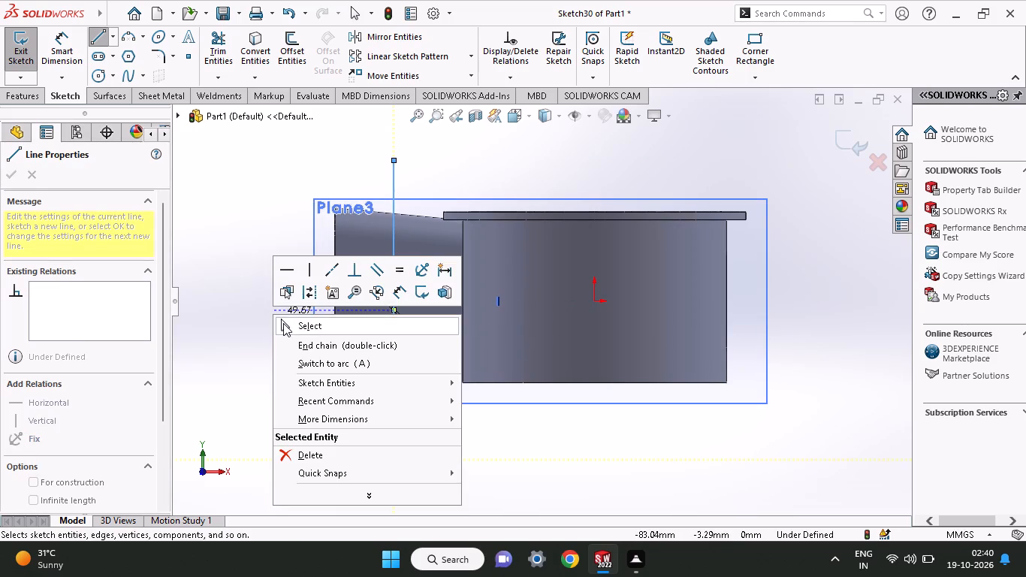
click(283, 323)
Dimension the horizontal distance between the vertical line's origin-level endpoint and the origin as 34 mm.
click(62, 61)
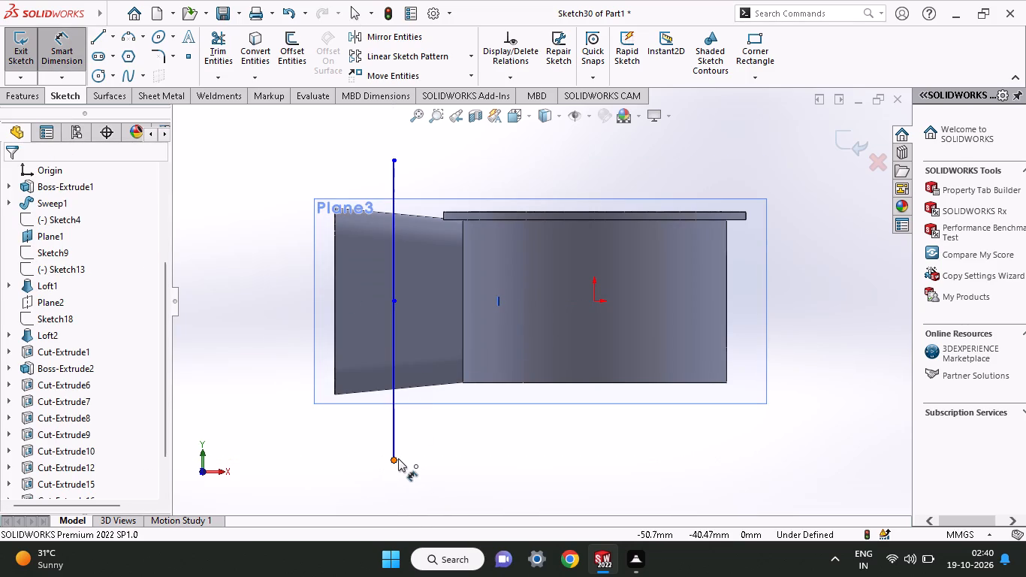
click(396, 306)
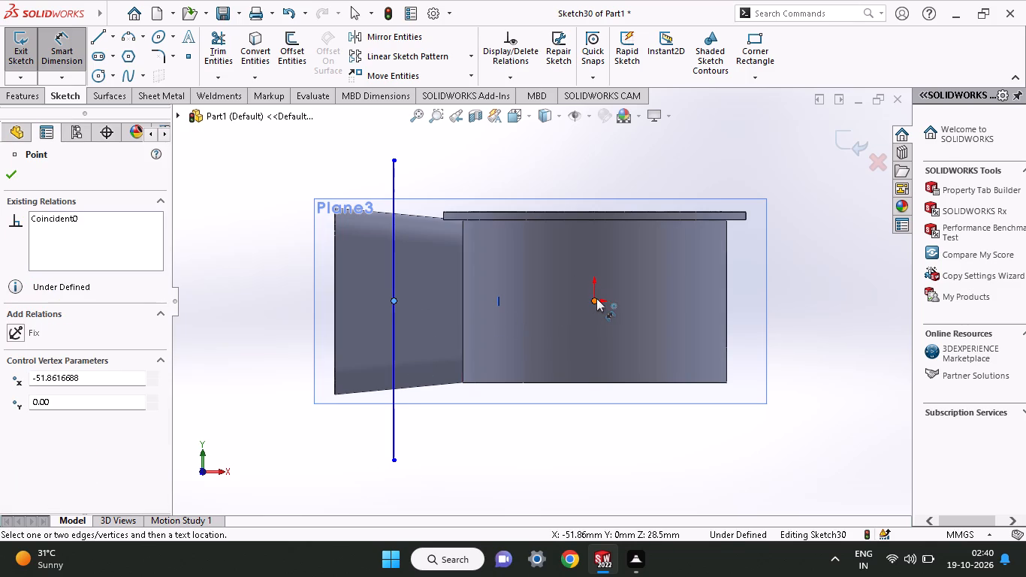
click(596, 298)
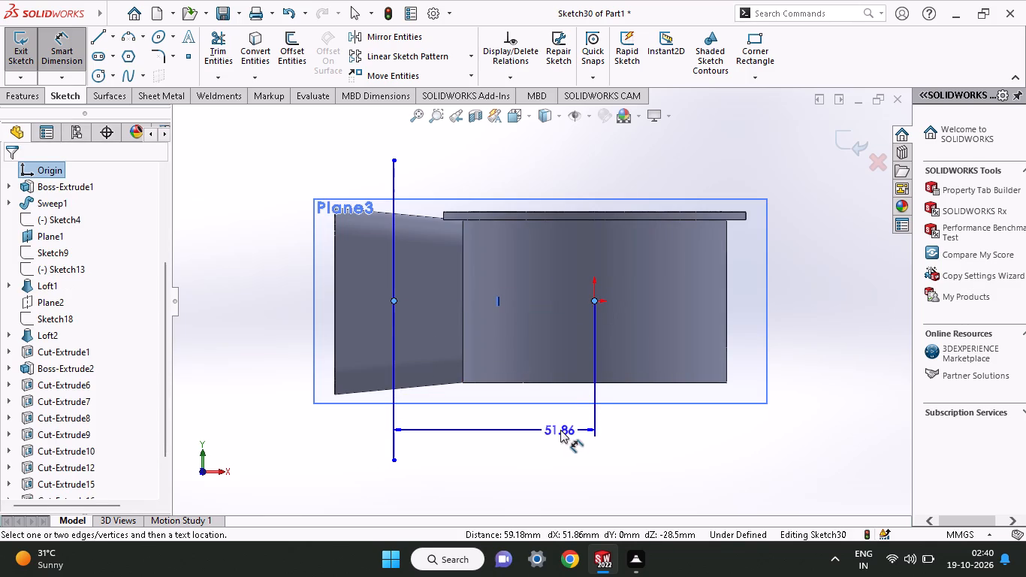
click(560, 430)
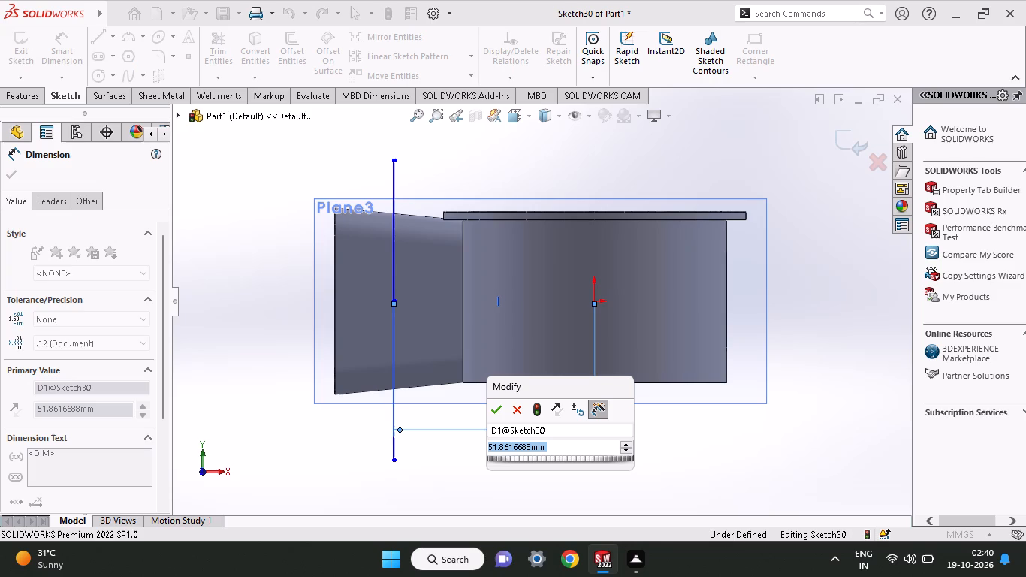
text(34)
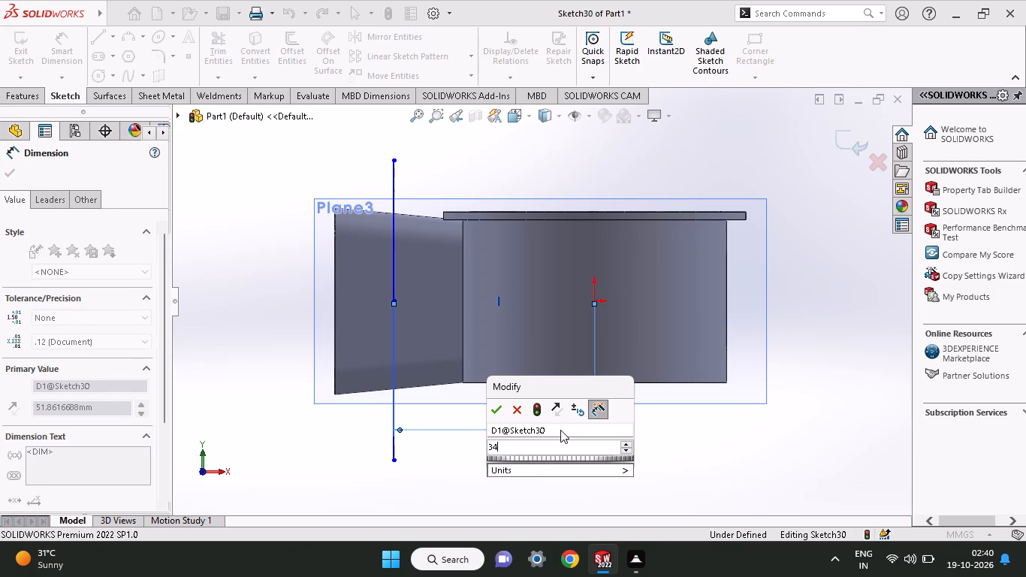
key(Return)
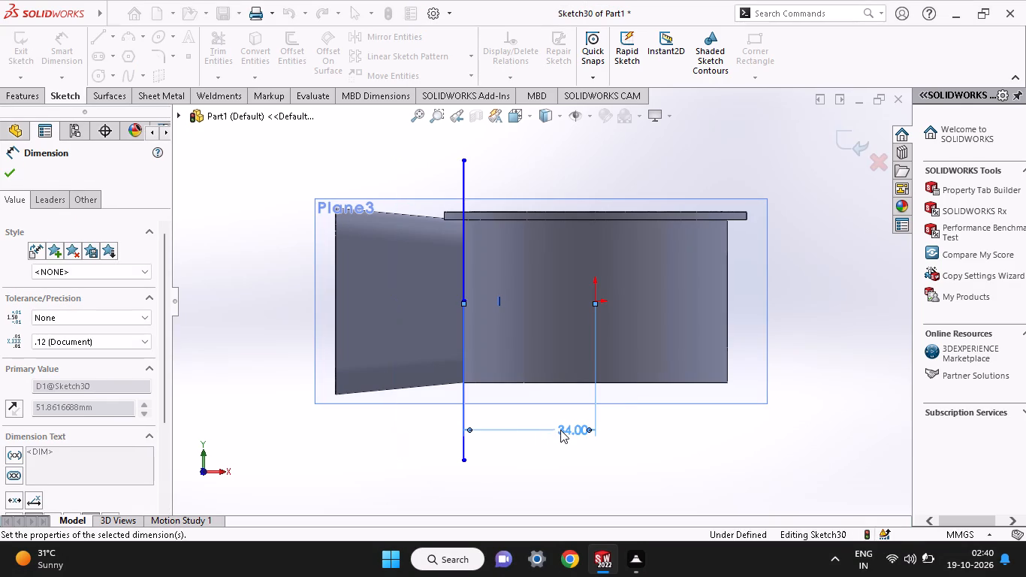
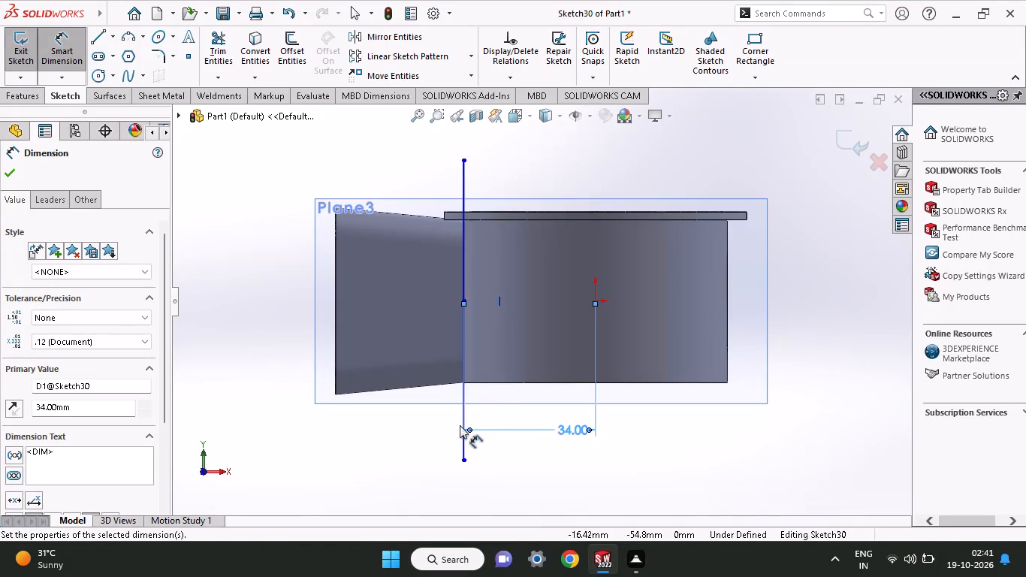
Dimension the vertical distance from the line's origin-level point down to its lower endpoint as 19 mm.
click(460, 304)
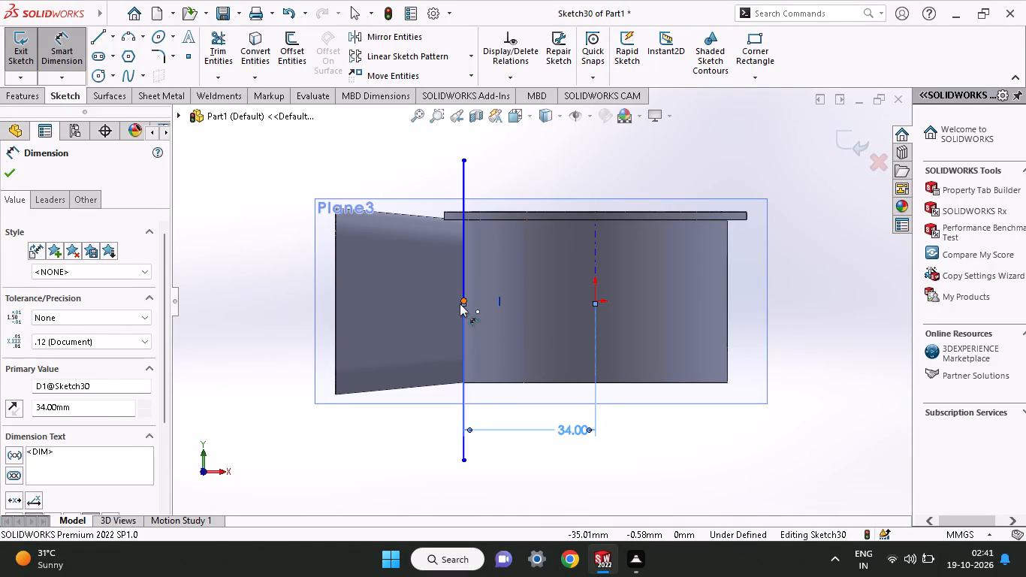
click(461, 461)
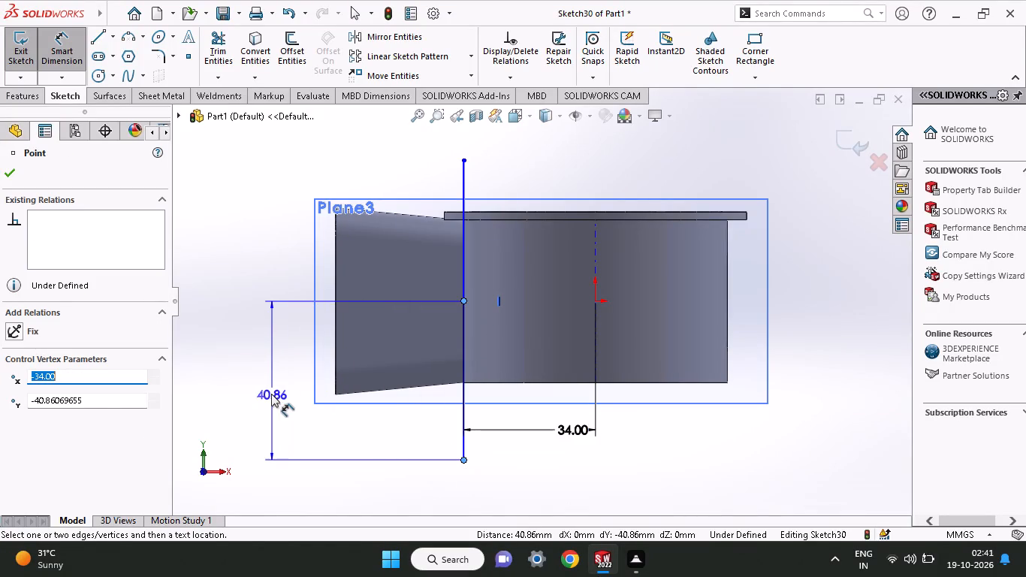
click(271, 394)
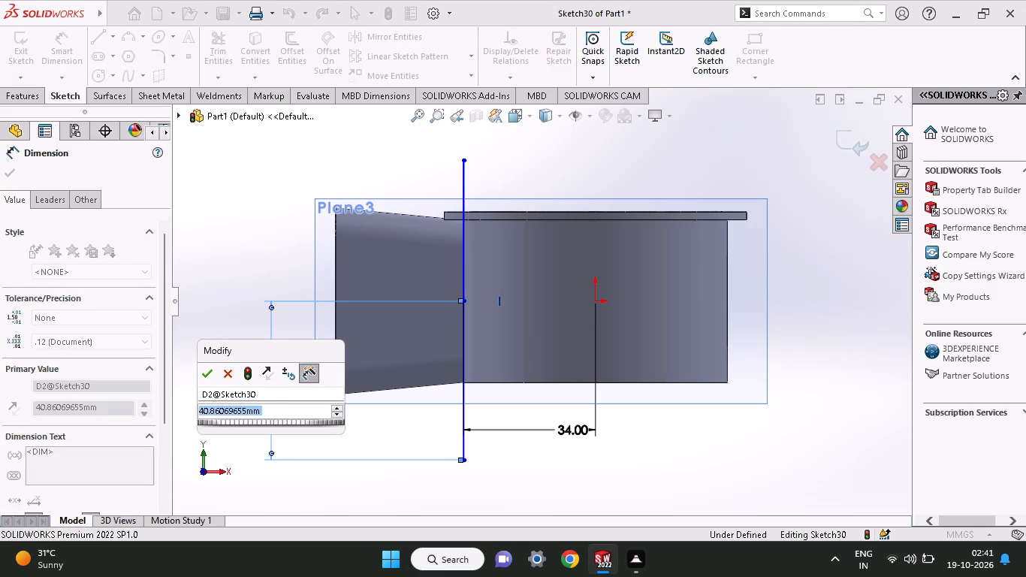
text(19)
key(Return)
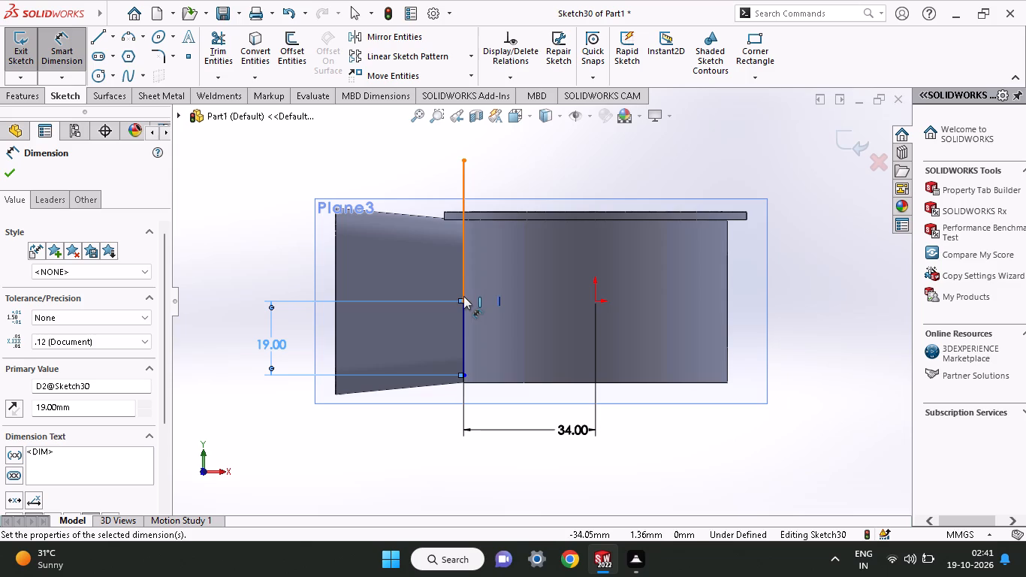
Dimension the upper vertical line, from origin level to its top end, as 19 mm.
click(463, 258)
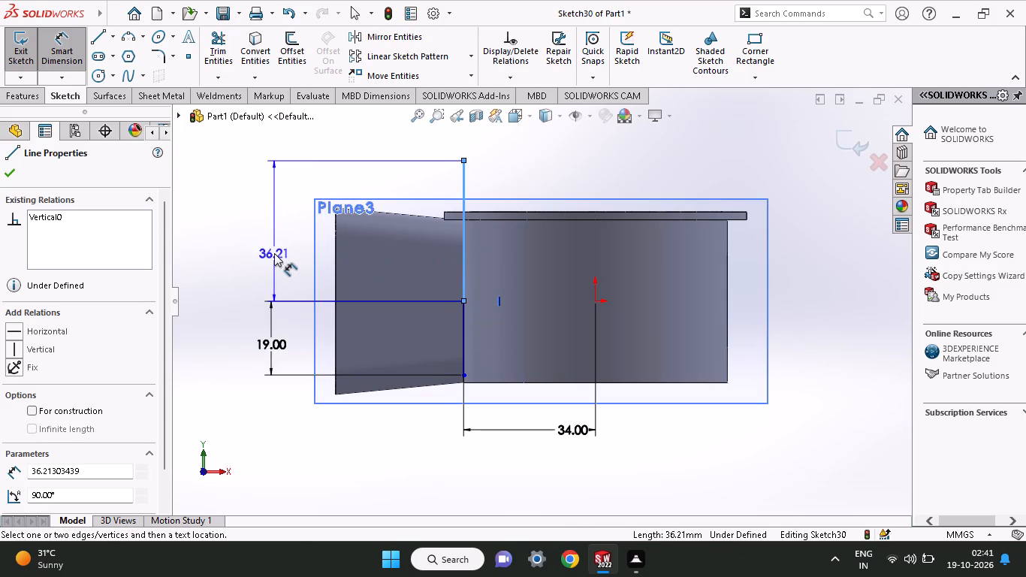
click(270, 253)
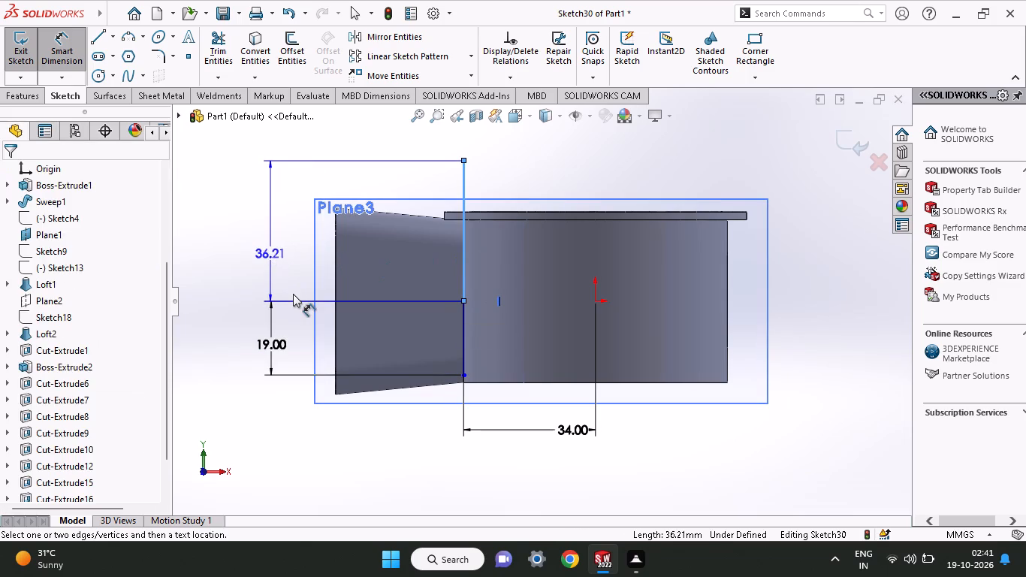
text(19)
key(Return)
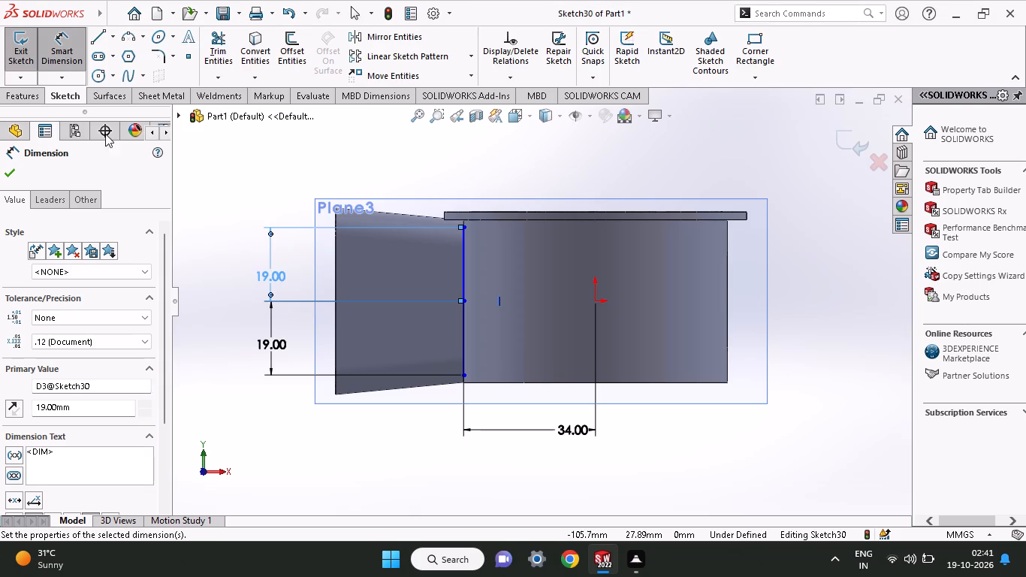
click(5, 169)
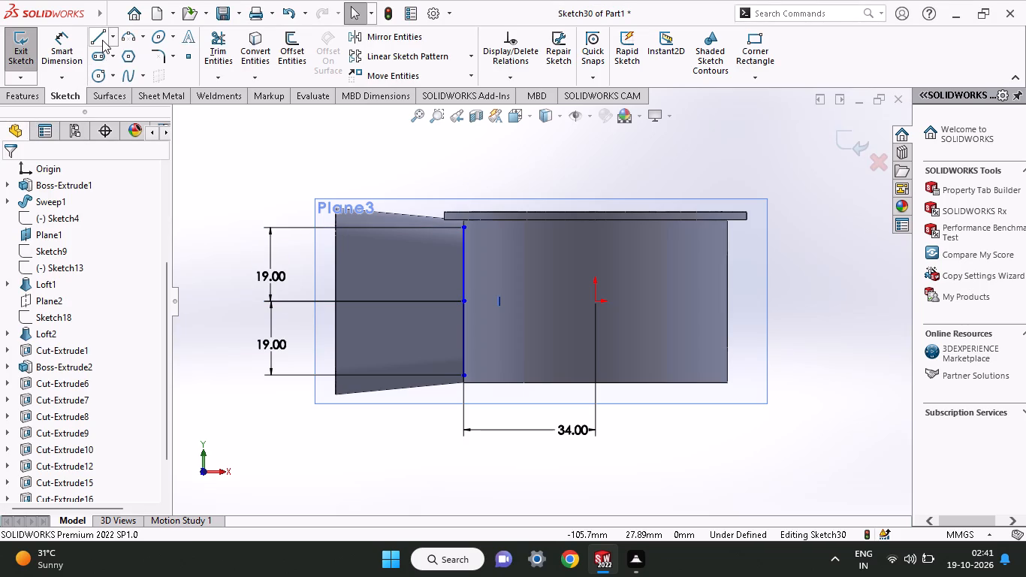
Set the horizontal distance between the vertical line and the origin to 36 mm.
click(102, 40)
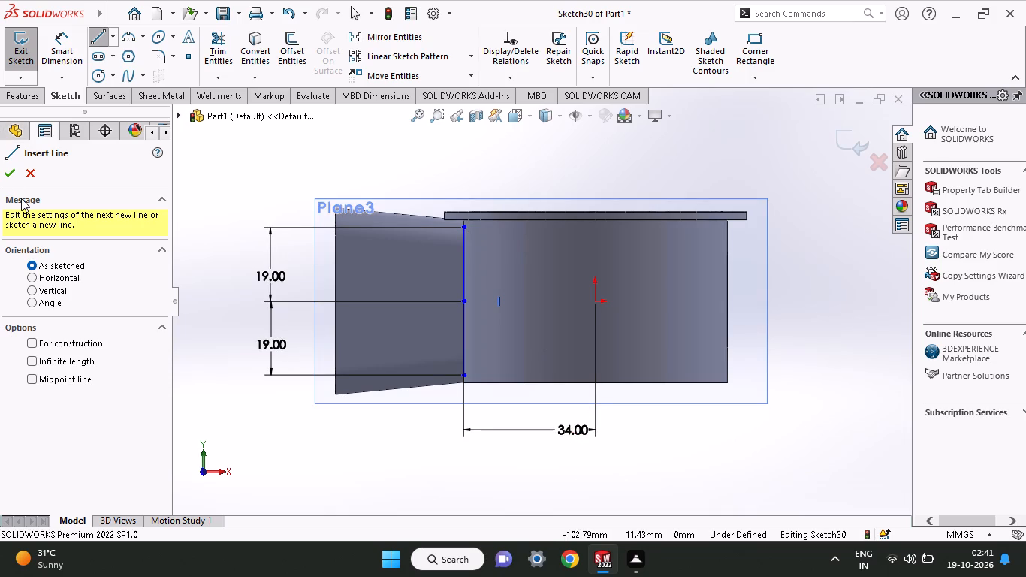
click(5, 171)
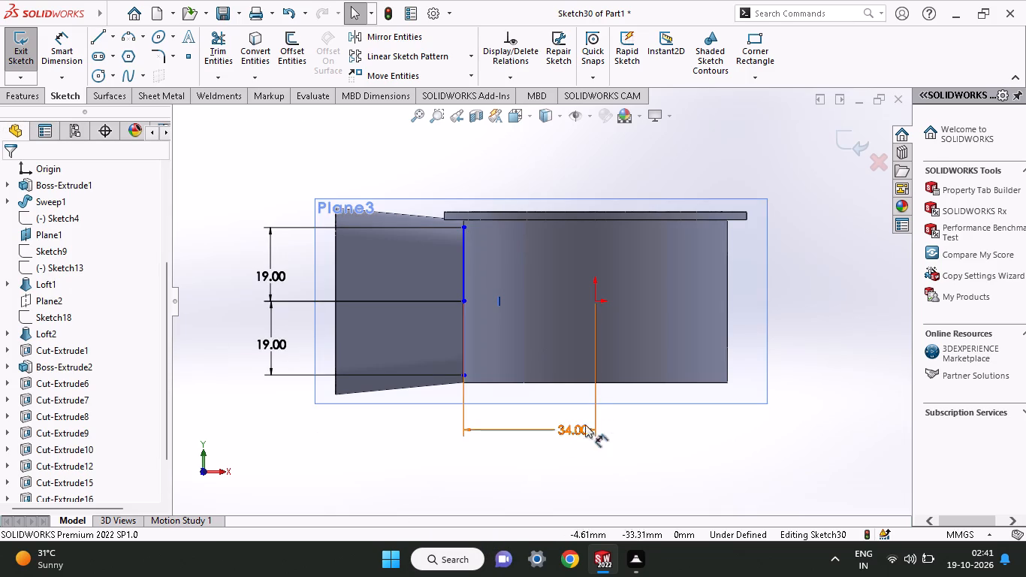
double_click(577, 427)
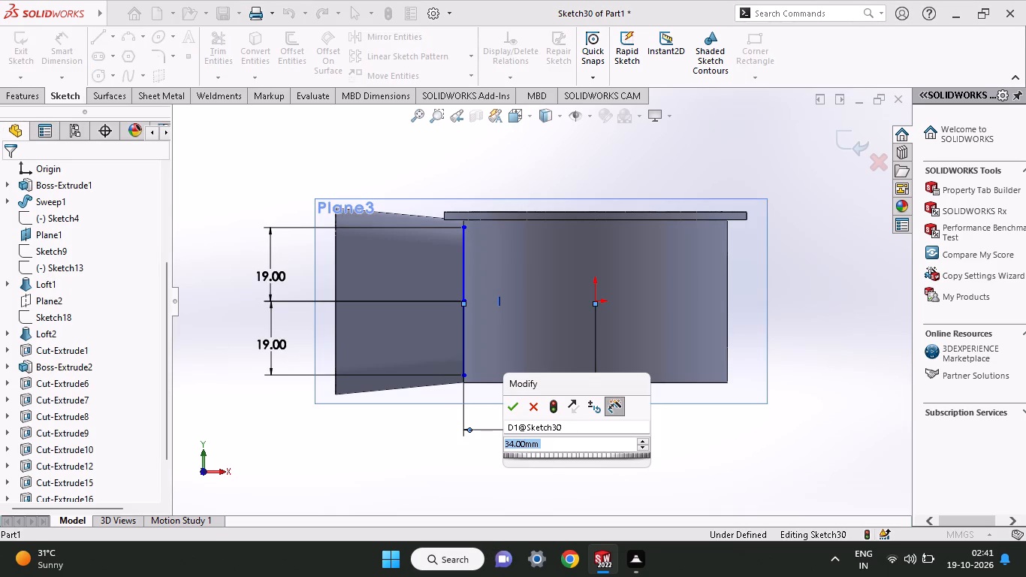
text(36)
key(Return)
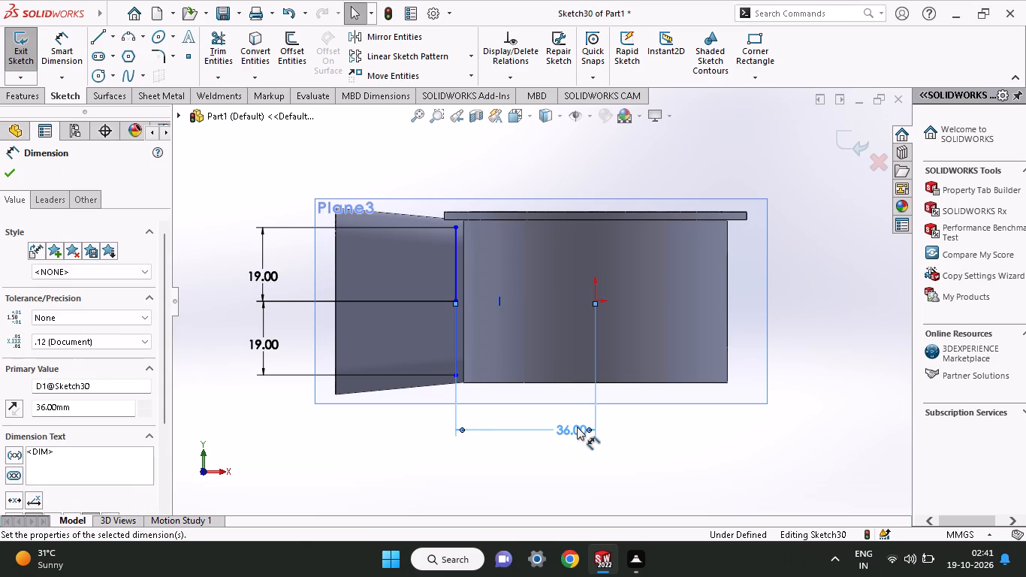
Sketch a horizontal line about 14.3 mm long from the vertical line's top end towards the origin side.
click(101, 43)
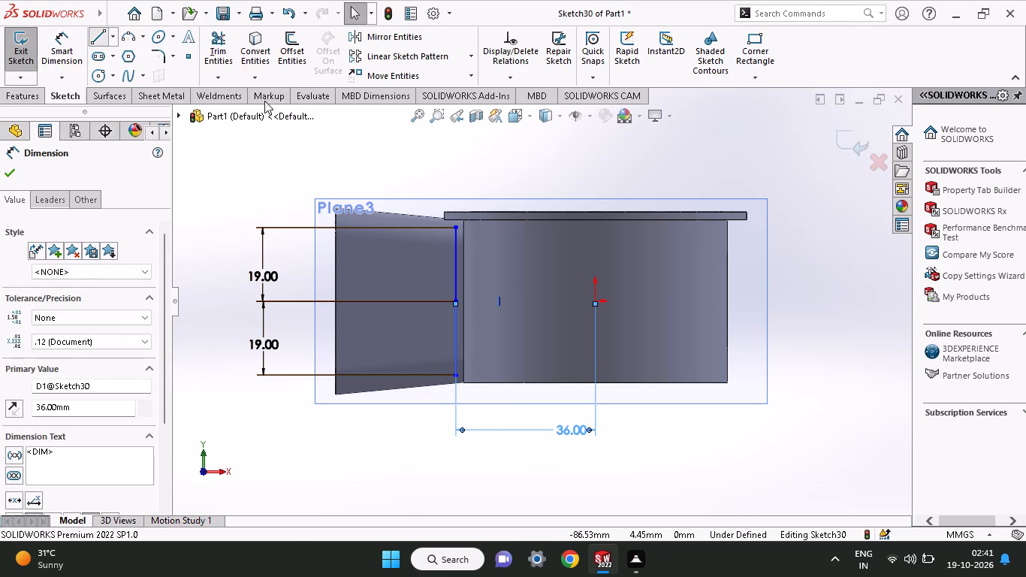
click(452, 225)
click(511, 225)
right_click(534, 166)
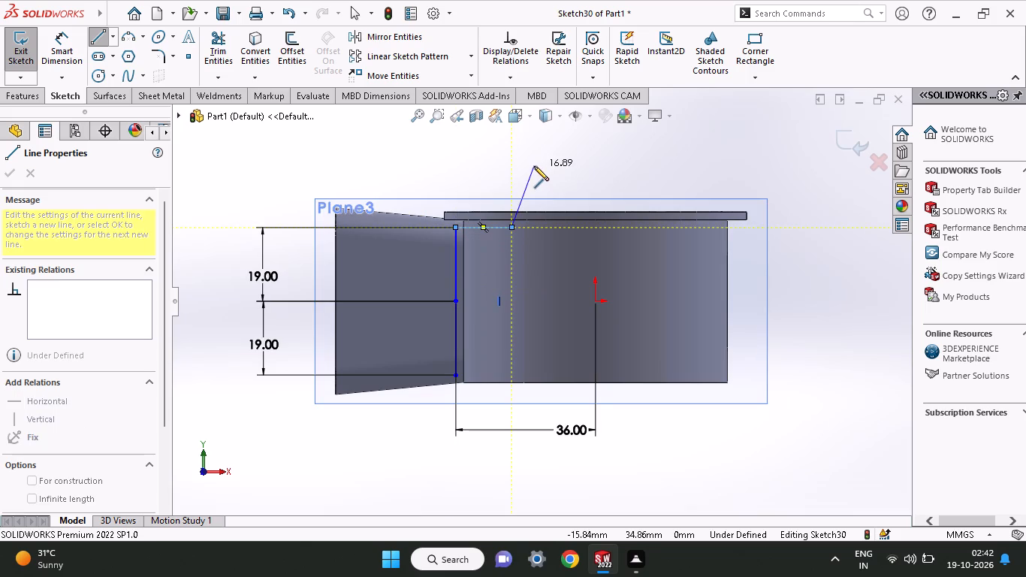
click(547, 170)
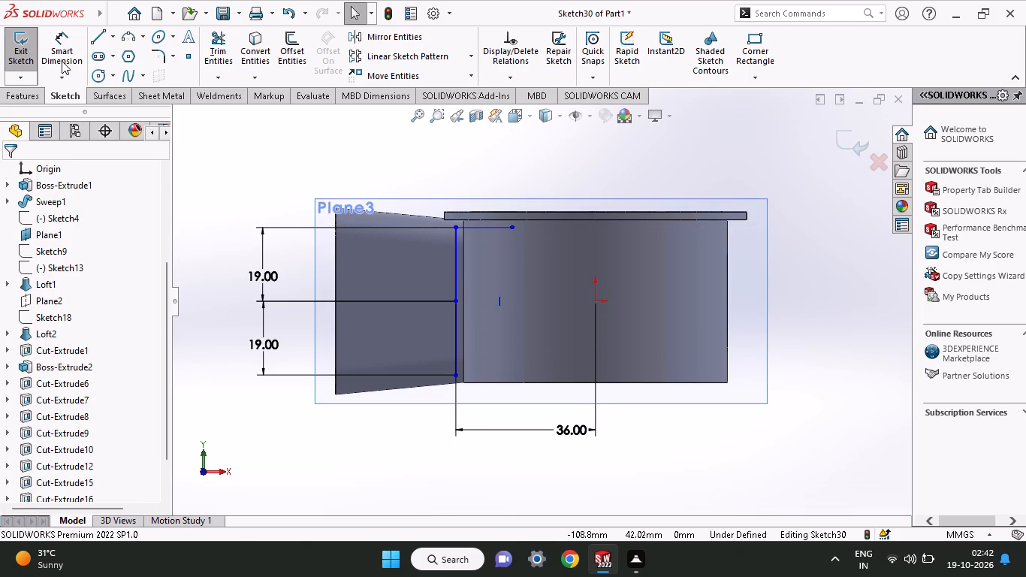
Dimension the upper horizontal line's length as 14 mm.
click(62, 61)
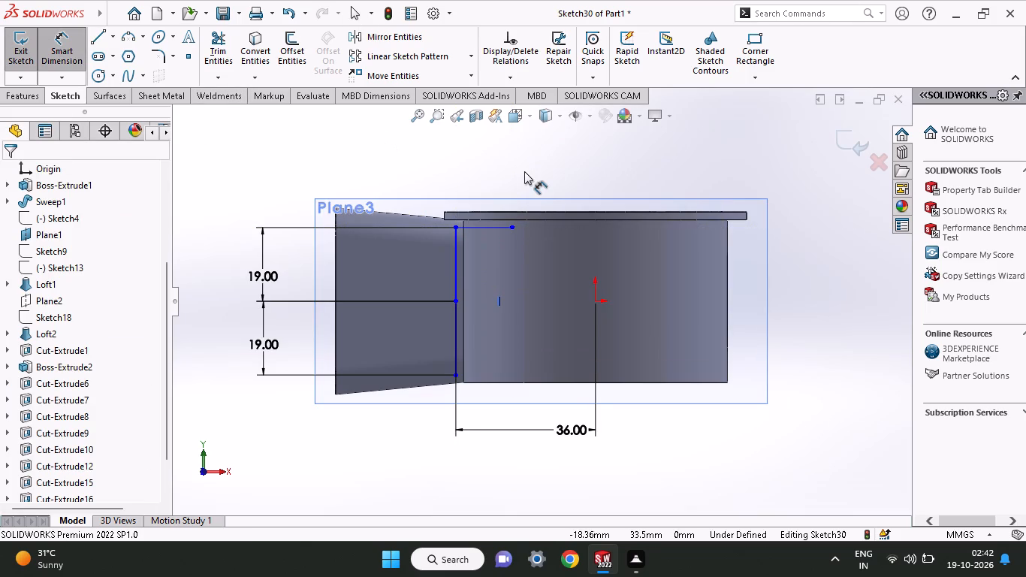
click(476, 227)
click(487, 171)
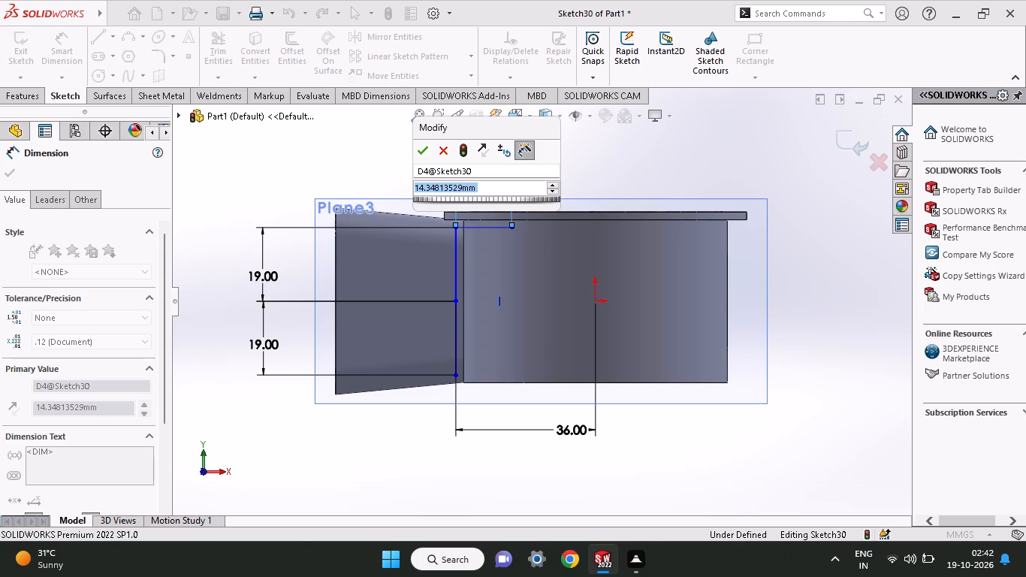
text(14)
key(Return)
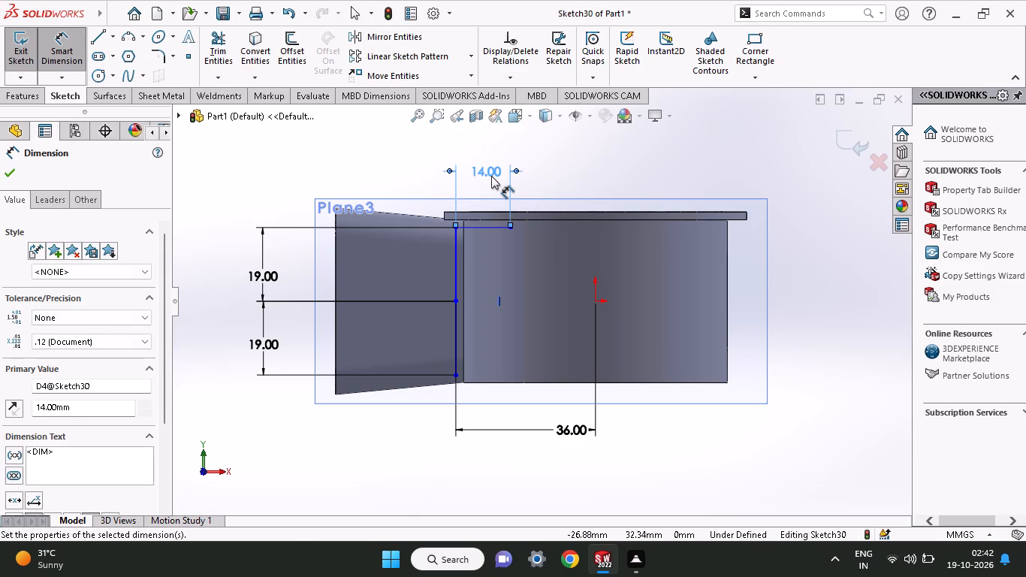
Close the profile with a vertical line down from the 14 mm line's free end and a horizontal line to the first vertical's lower endpoint.
click(102, 38)
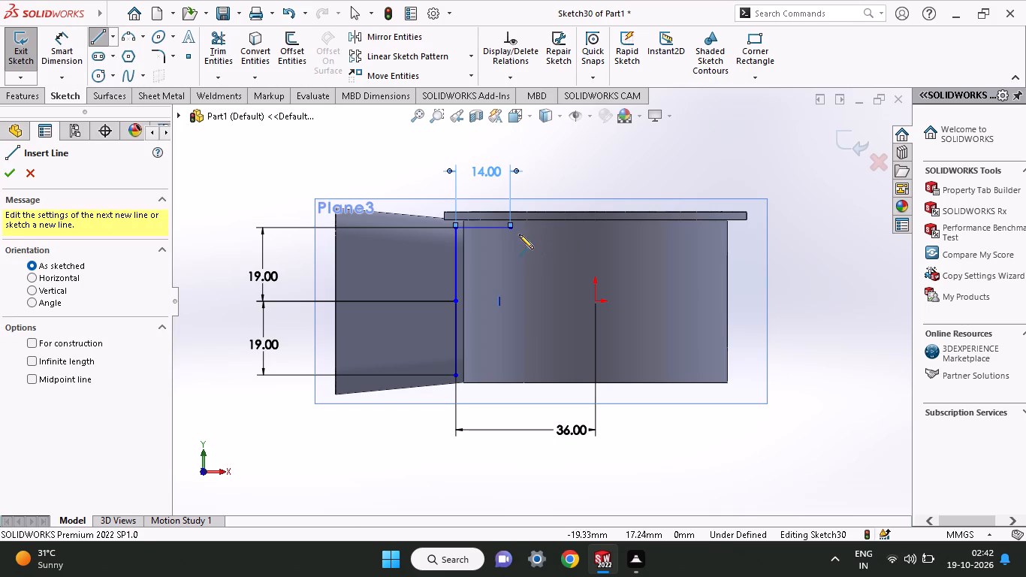
click(510, 225)
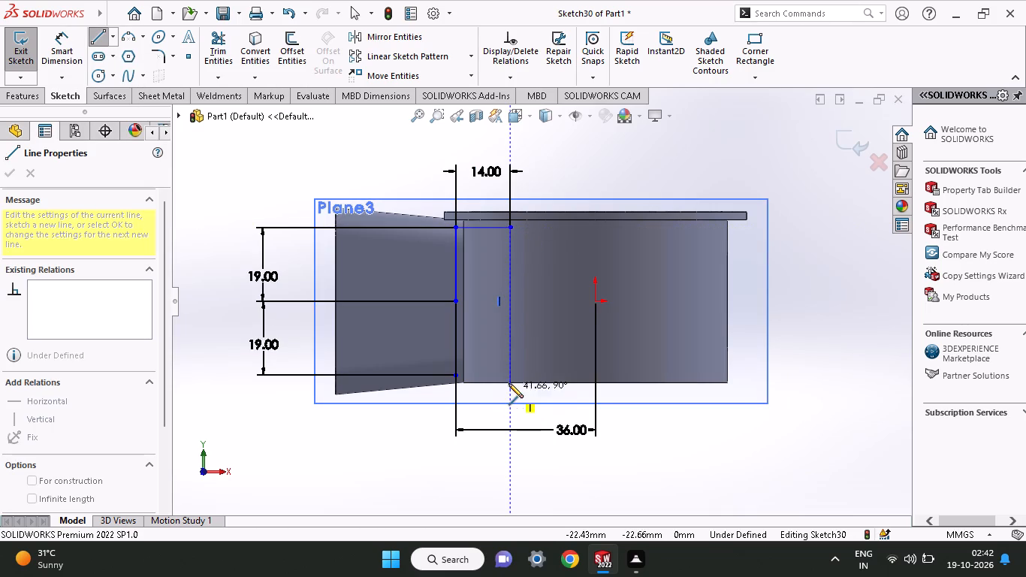
click(508, 376)
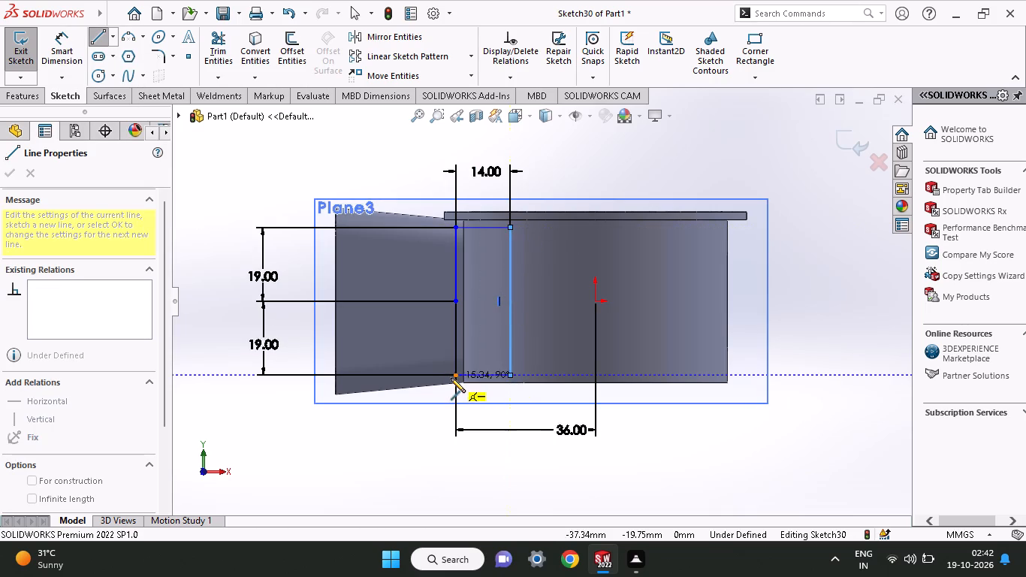
click(455, 377)
right_click(551, 352)
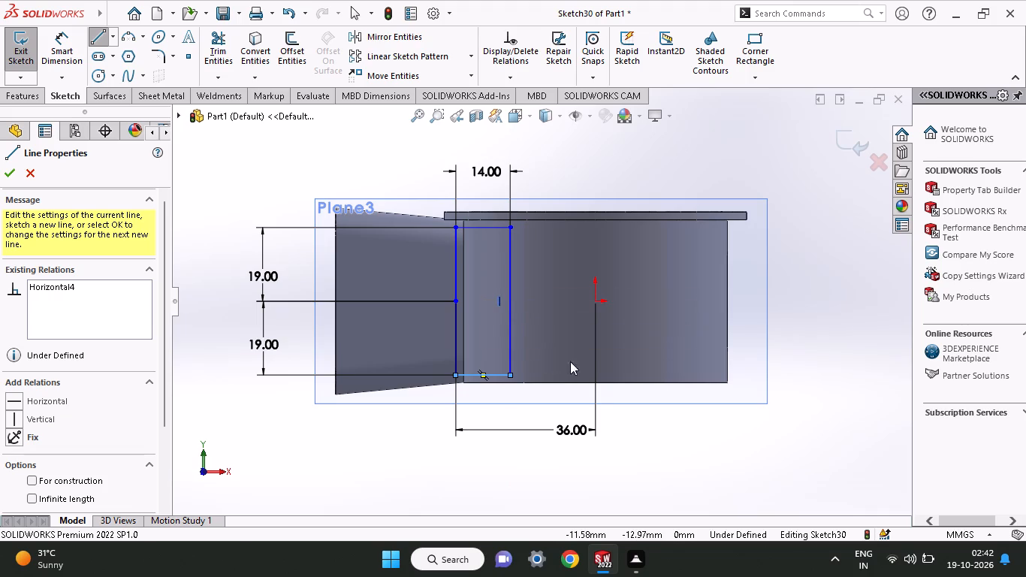
click(583, 365)
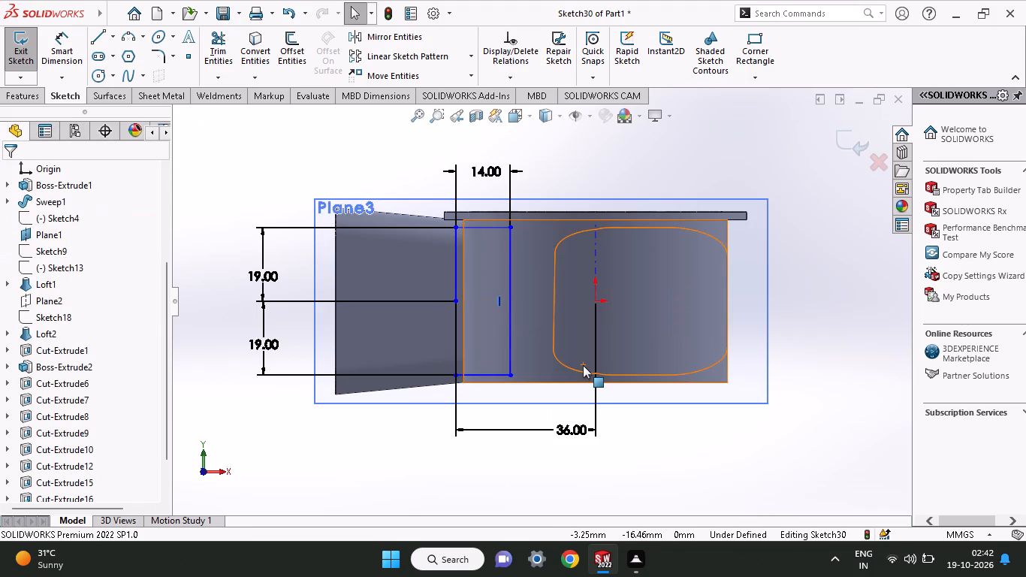
Round the profile's upper and lower corners on the side away from the origin with 4 mm sketch fillets.
click(165, 60)
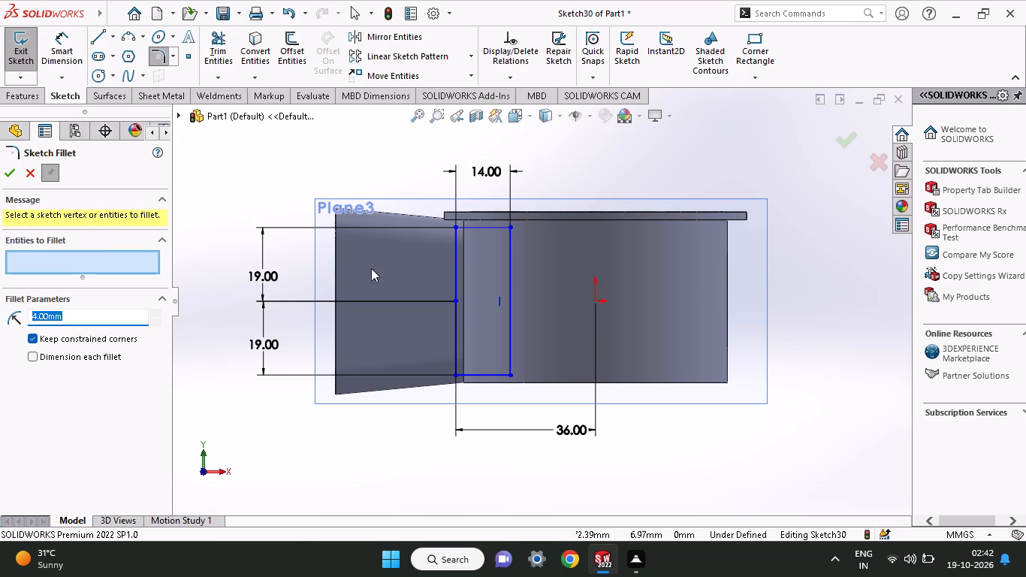
click(472, 228)
click(457, 251)
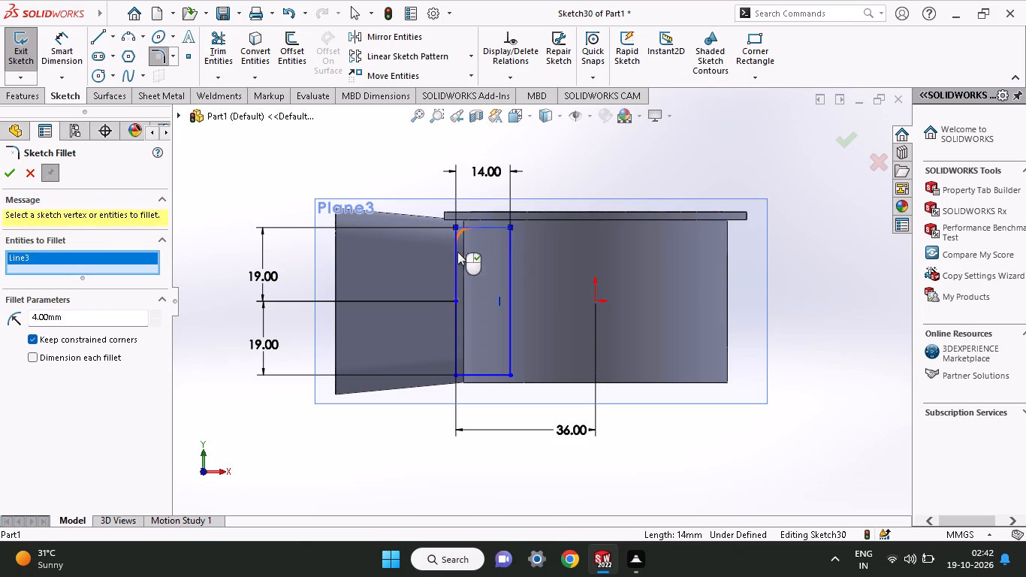
click(456, 373)
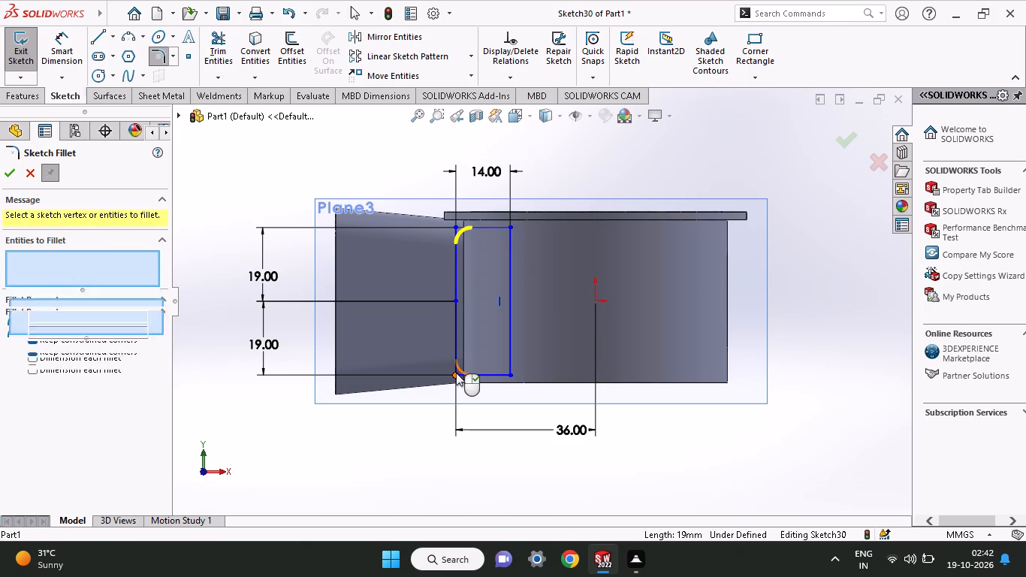
click(10, 178)
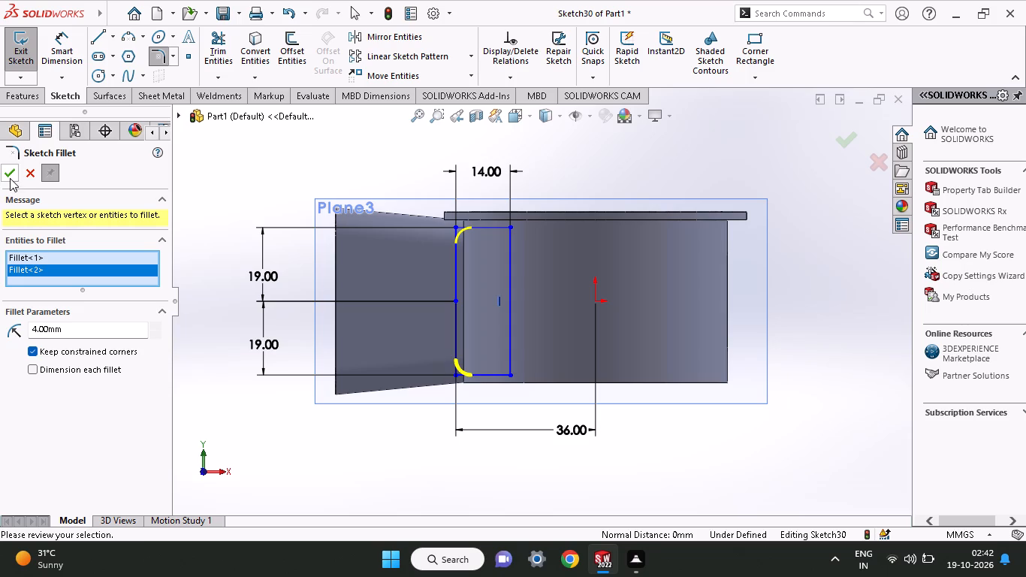
Trim the leftover vertical line segment extending beyond the upper fillet.
click(220, 46)
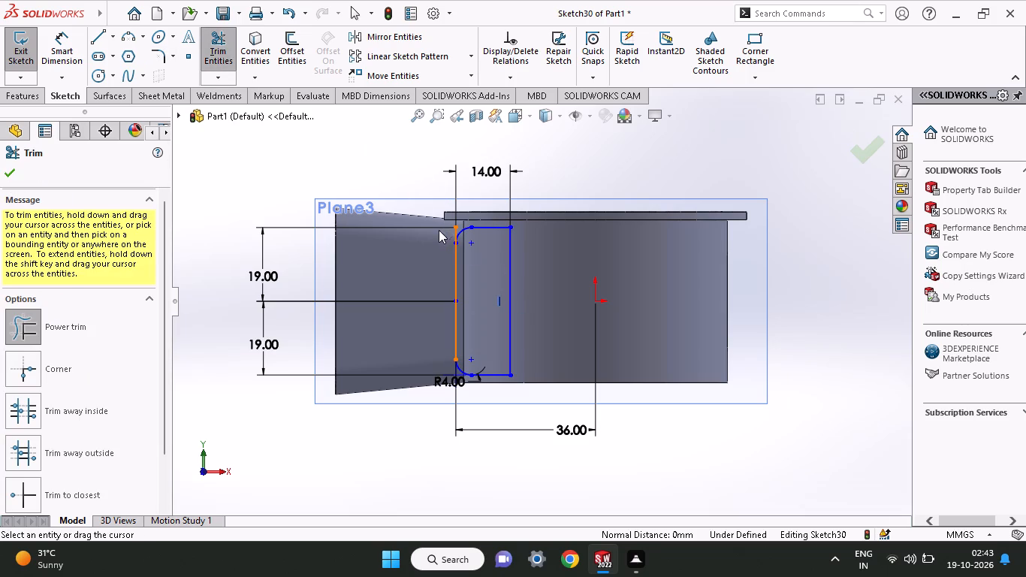
drag(440, 232, 462, 224)
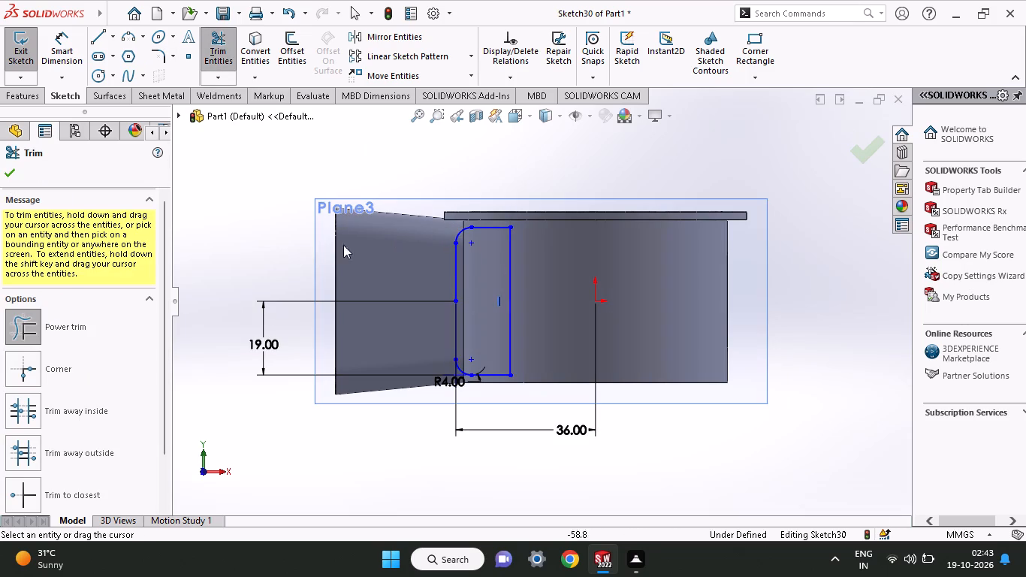
click(11, 167)
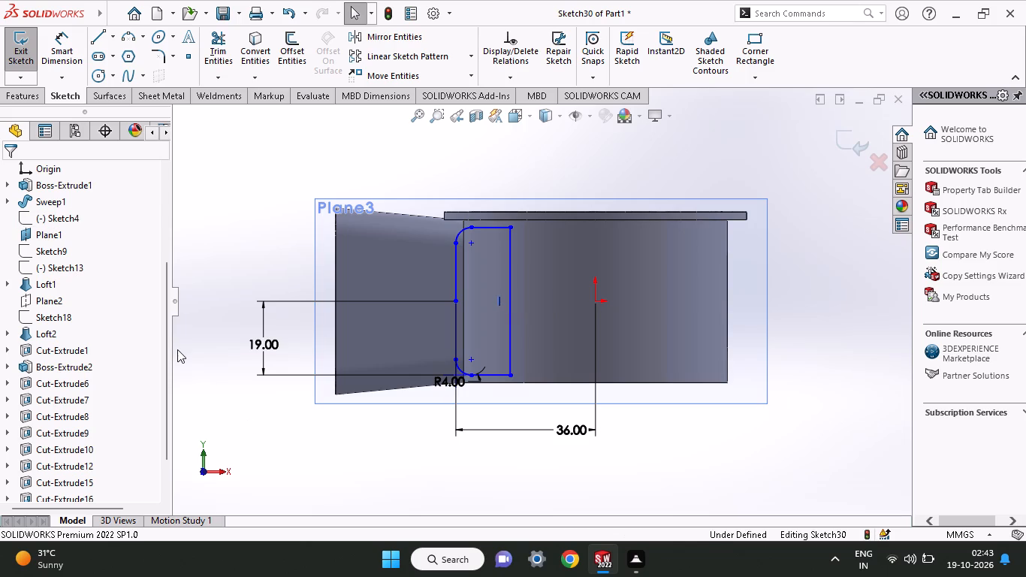
Extrude the rounded side profile 3 mm with merged result, reversing the direction so it runs back along the housing.
click(31, 103)
click(31, 71)
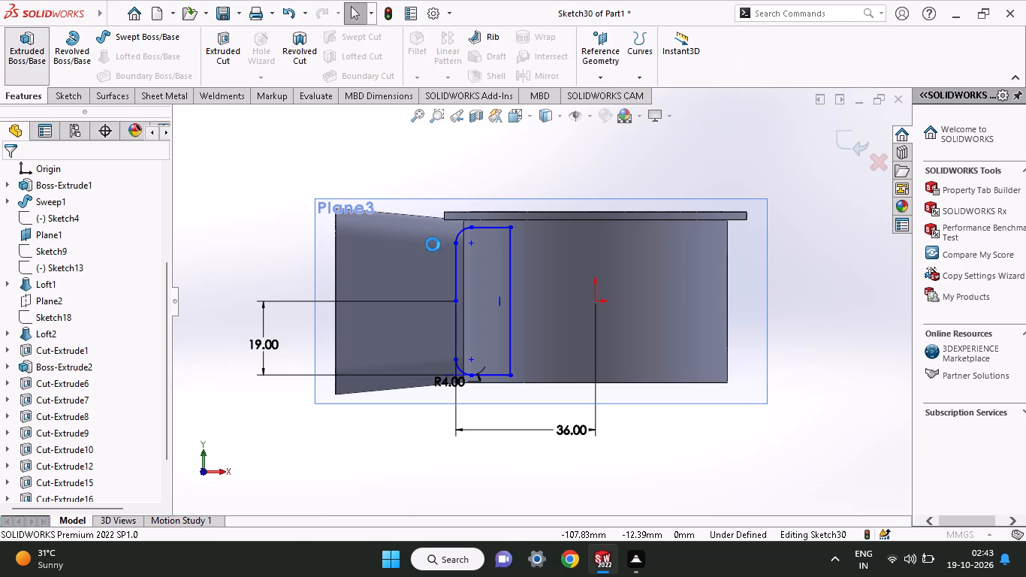
click(486, 279)
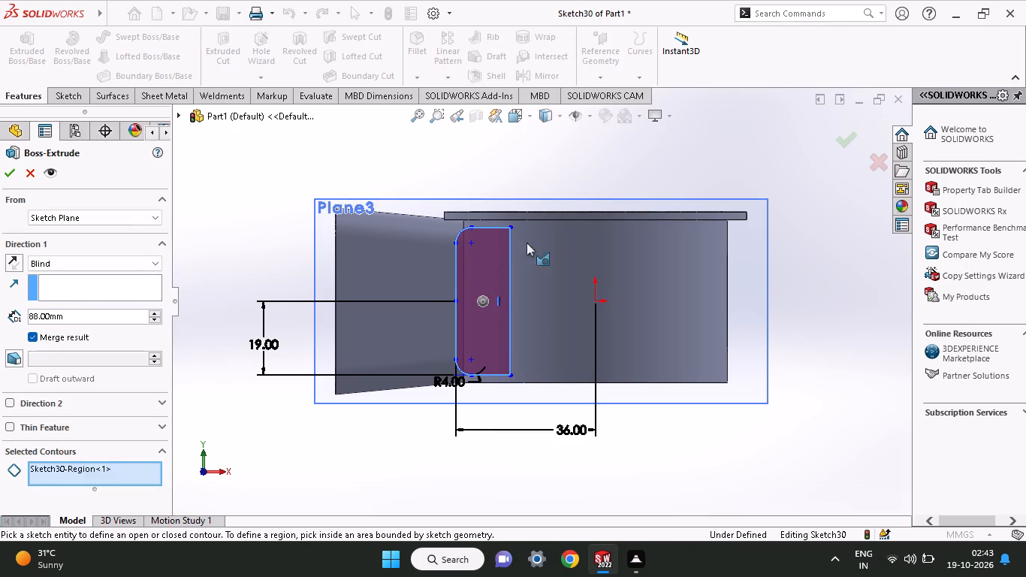
middle_drag(552, 176, 546, 318)
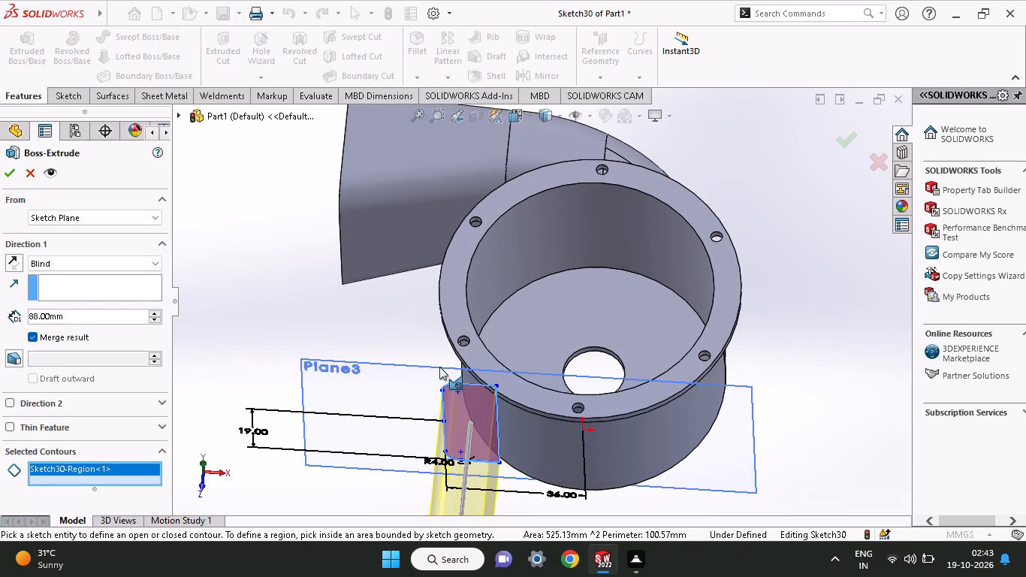
middle_drag(441, 365, 448, 451)
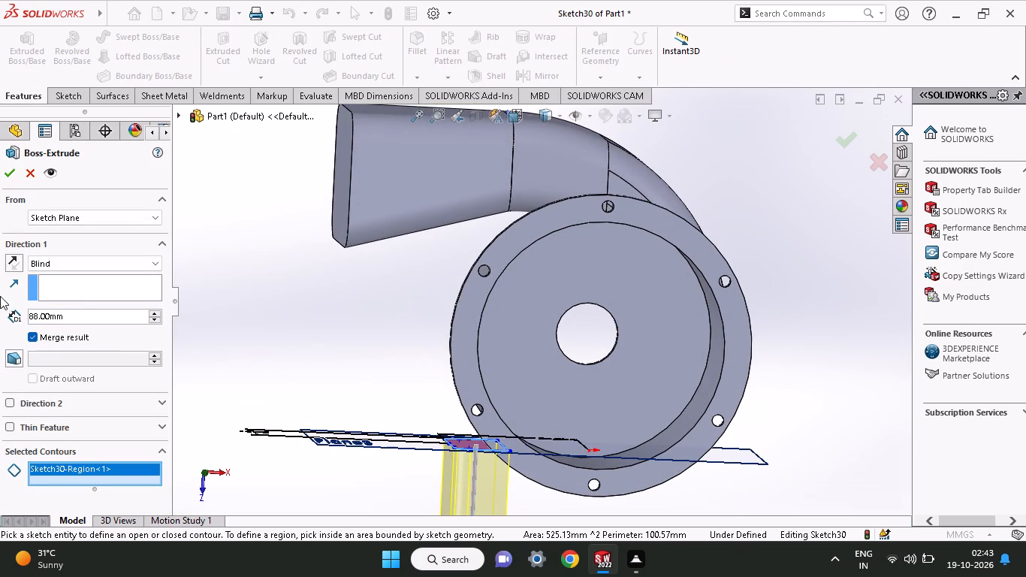
click(14, 264)
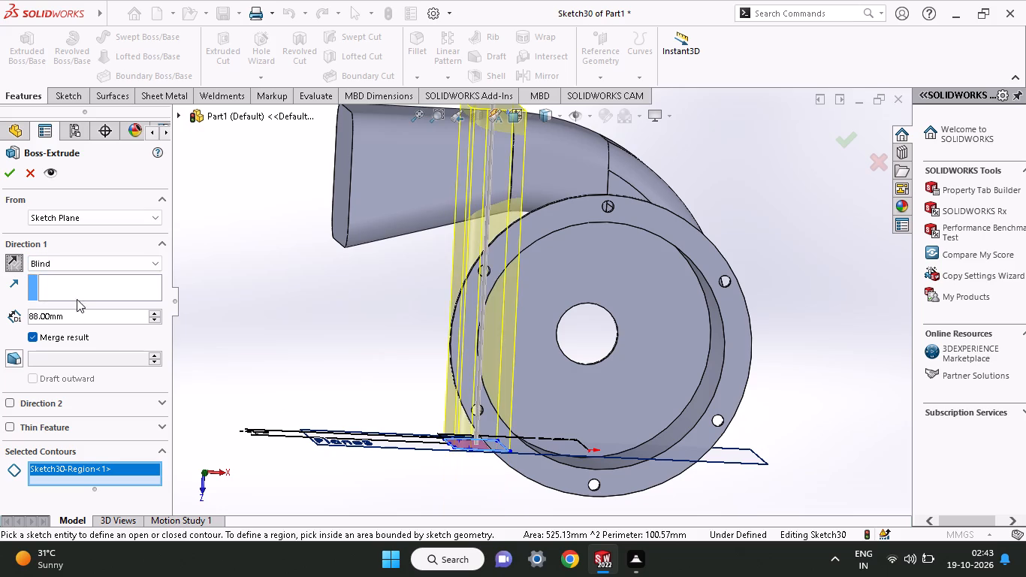
drag(71, 314, 0, 321)
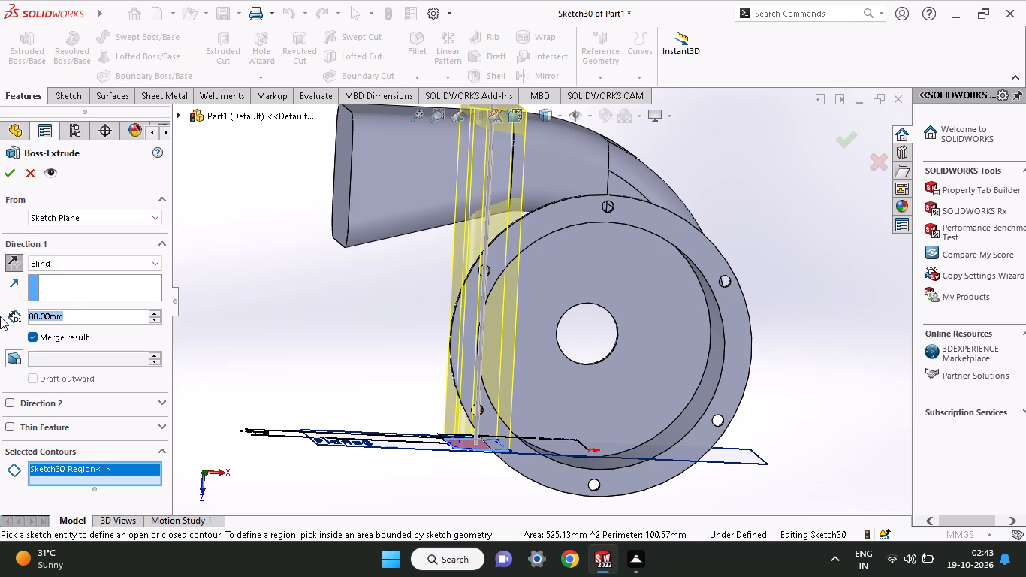
key(3)
key(Return)
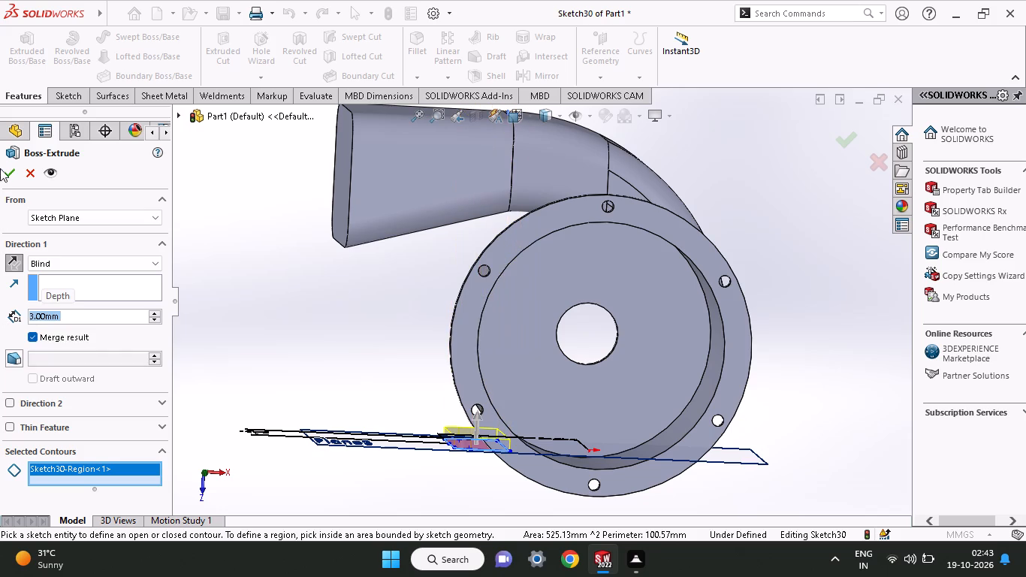
click(2, 164)
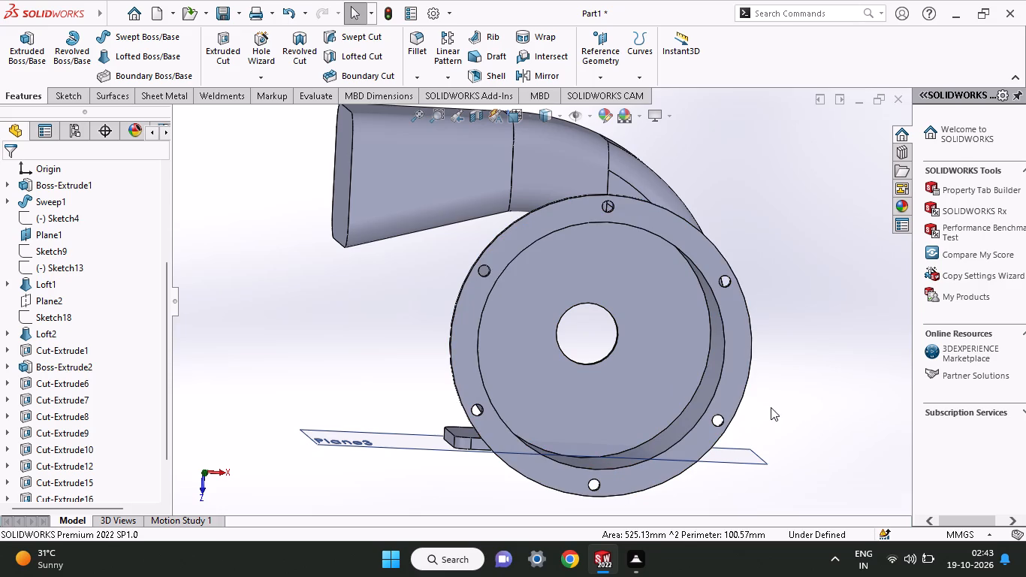
Start a new sketch on Plane3 and draw a horizontal line about 51 mm long from the origin, away from the new tab.
middle_drag(771, 407, 787, 432)
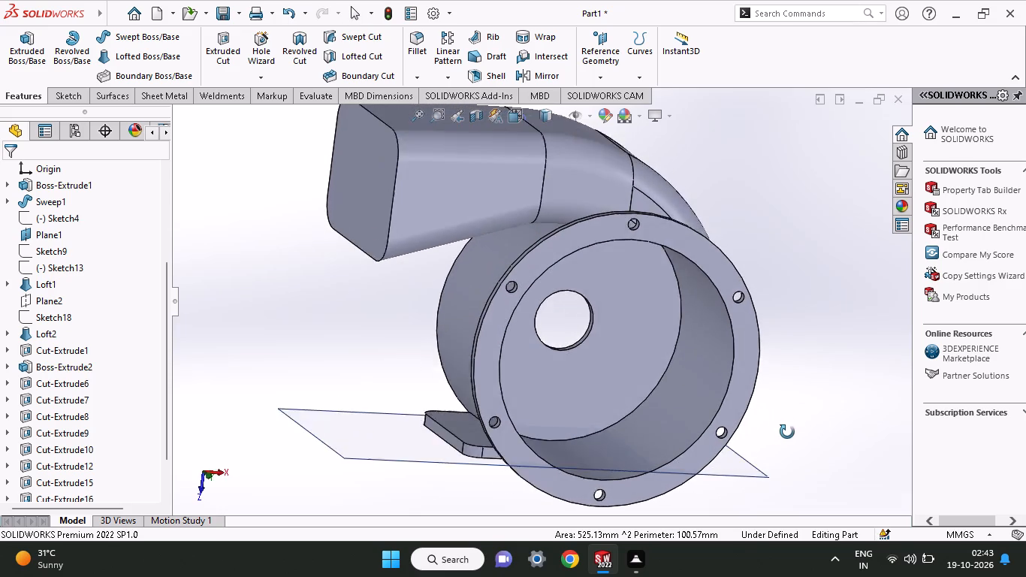
middle_drag(787, 432, 745, 470)
click(747, 421)
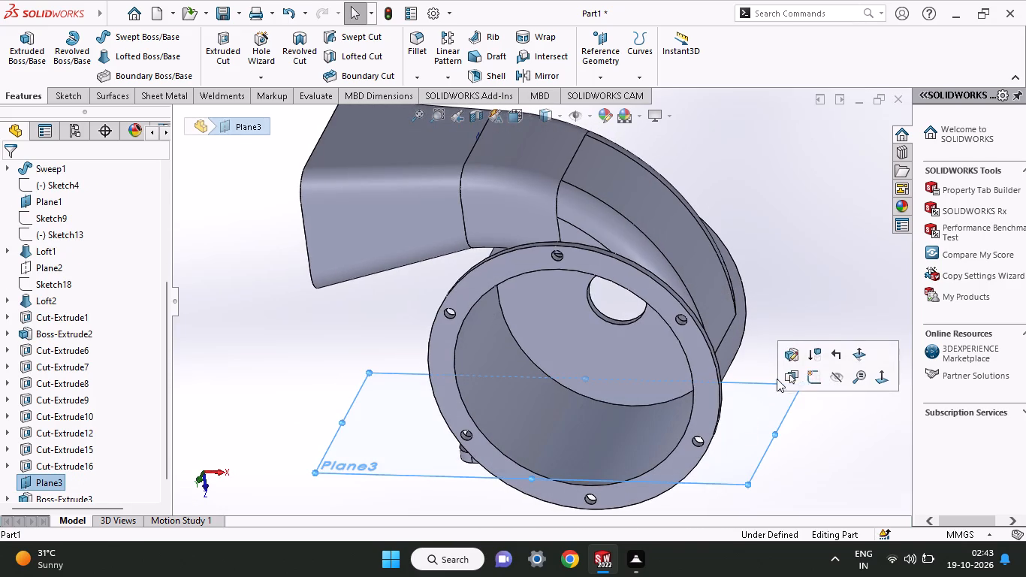
click(816, 383)
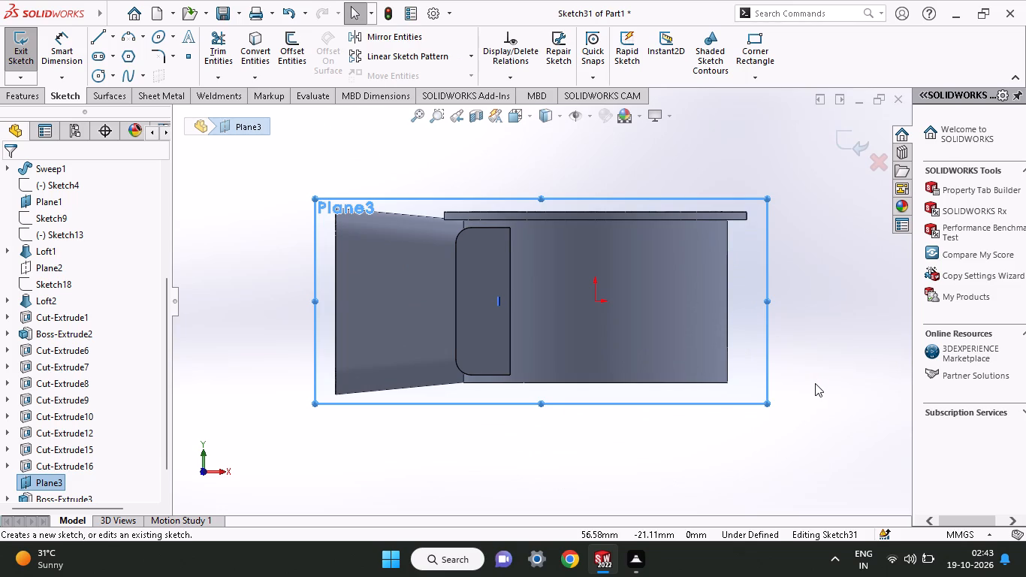
click(104, 38)
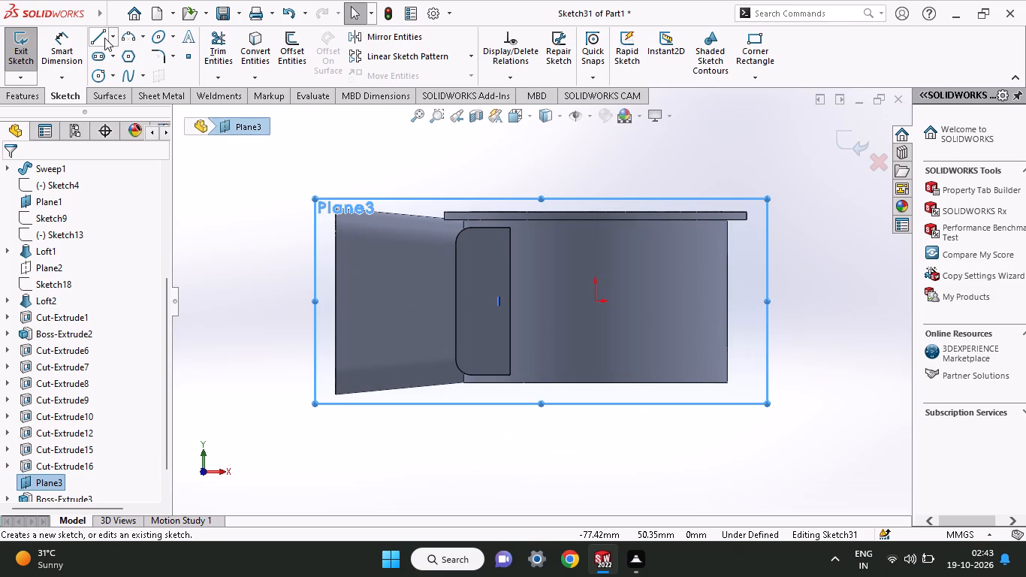
click(597, 301)
click(792, 302)
right_click(796, 260)
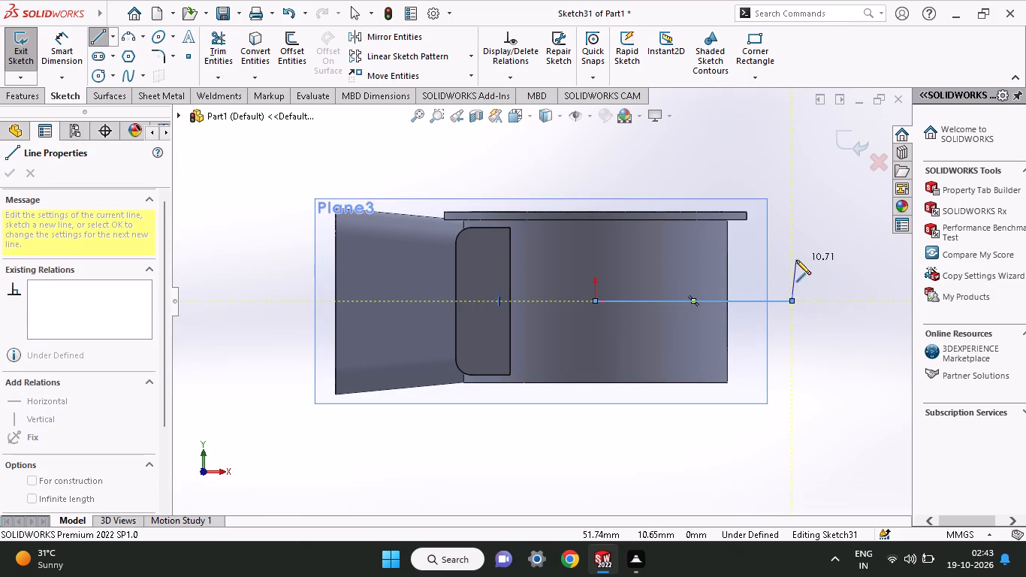
click(803, 278)
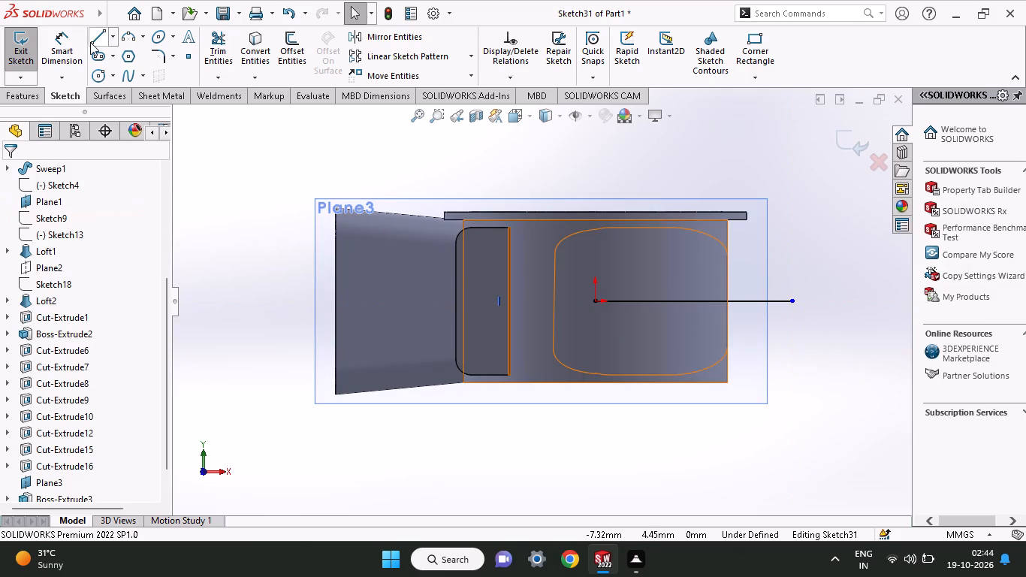
Dimension the horizontal line's length as 36 mm.
click(63, 60)
click(659, 301)
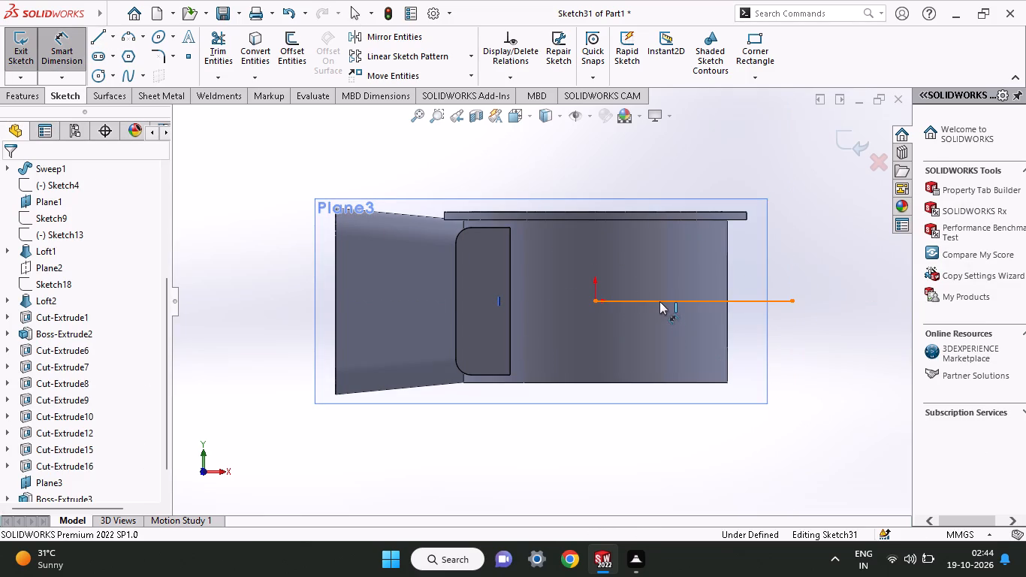
click(657, 428)
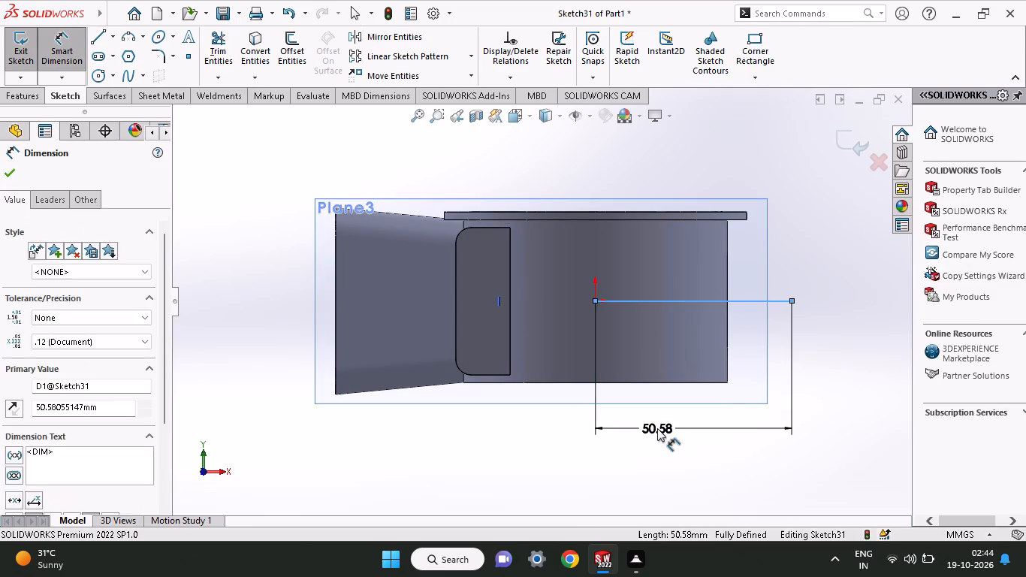
text(36)
key(Return)
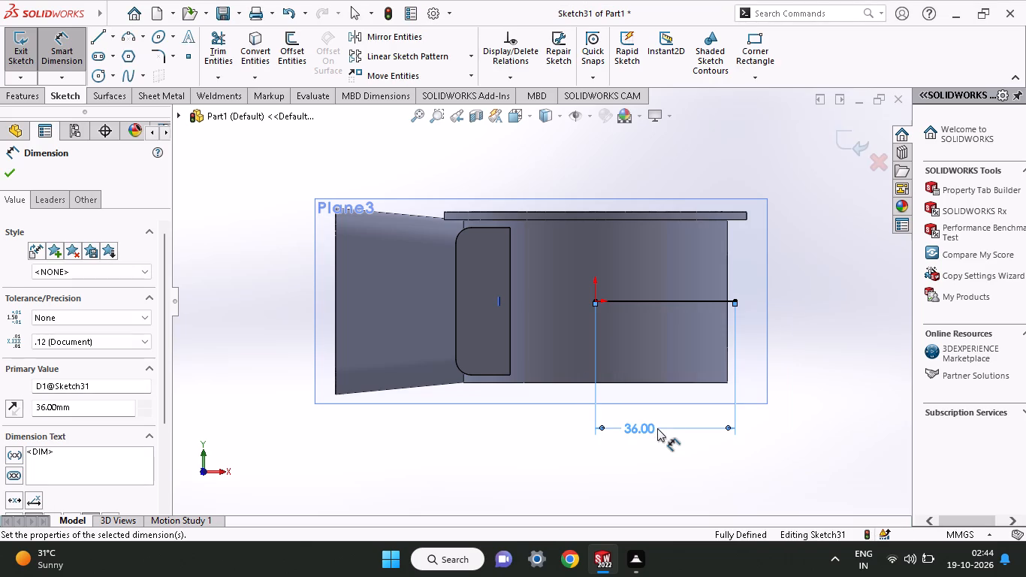
click(6, 177)
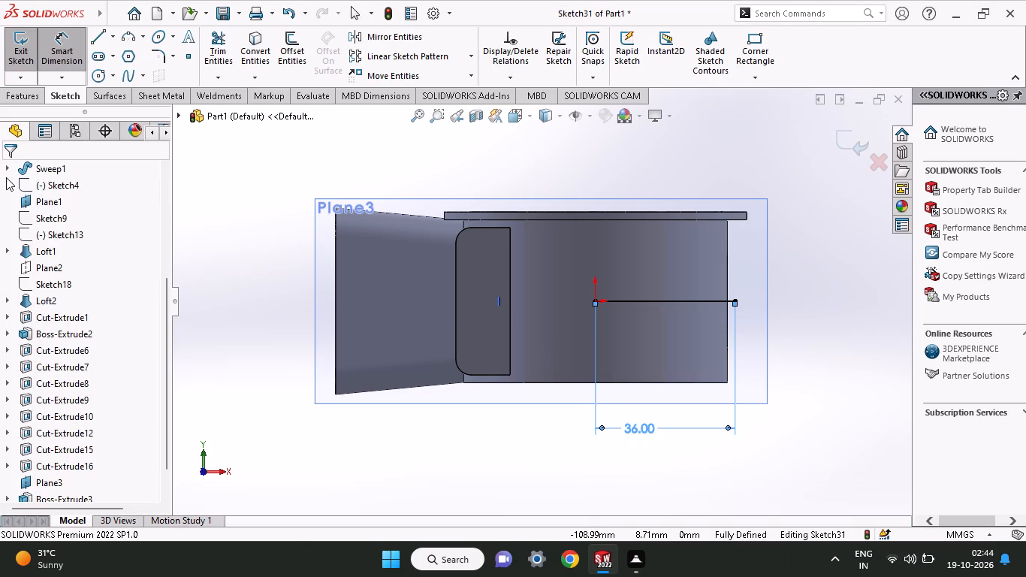
From the 36 mm line's free end, draw a vertical line about 19 mm up and another from its top to about 21 mm below.
click(95, 38)
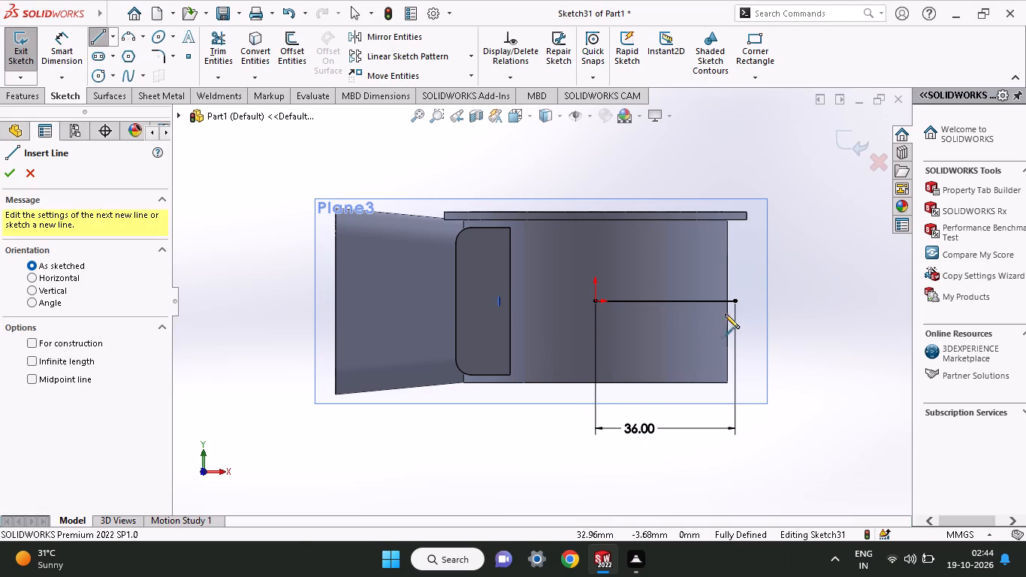
click(738, 302)
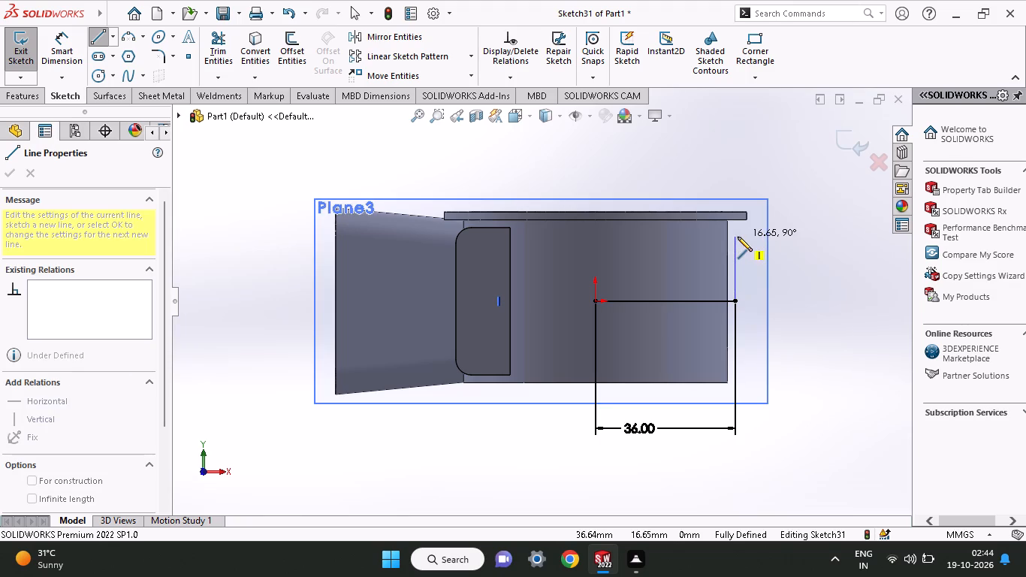
click(735, 228)
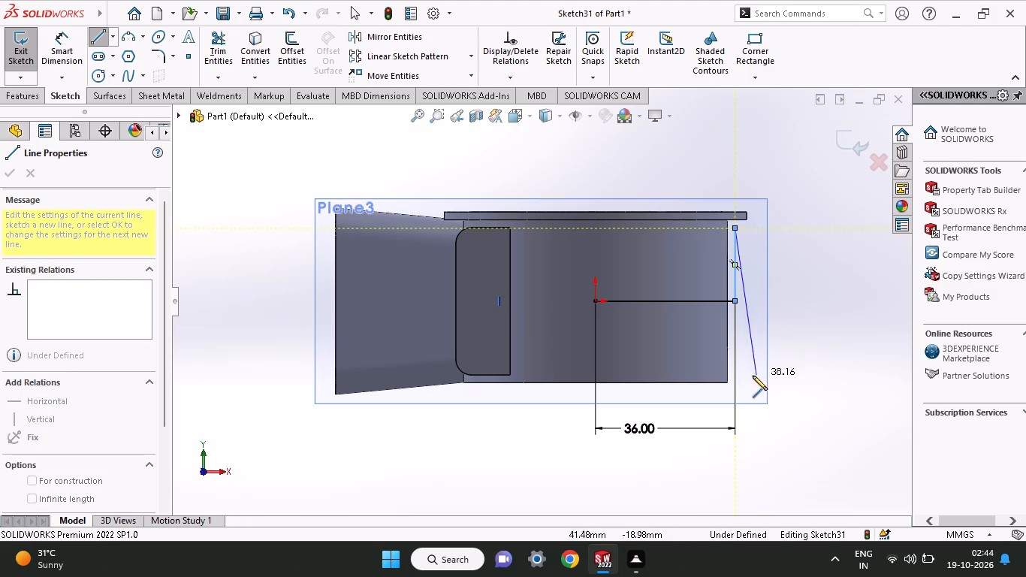
click(736, 382)
right_click(832, 319)
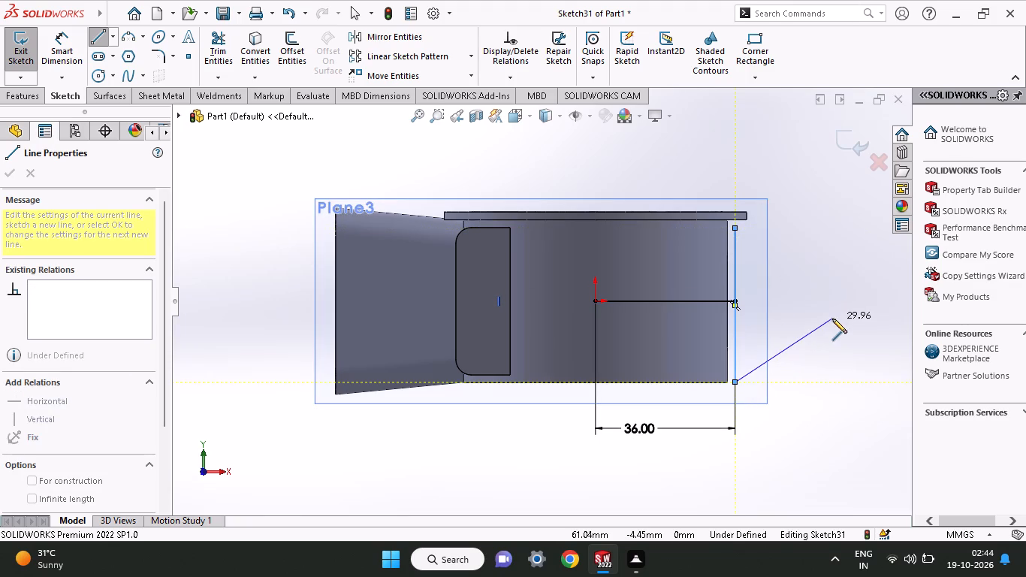
click(843, 332)
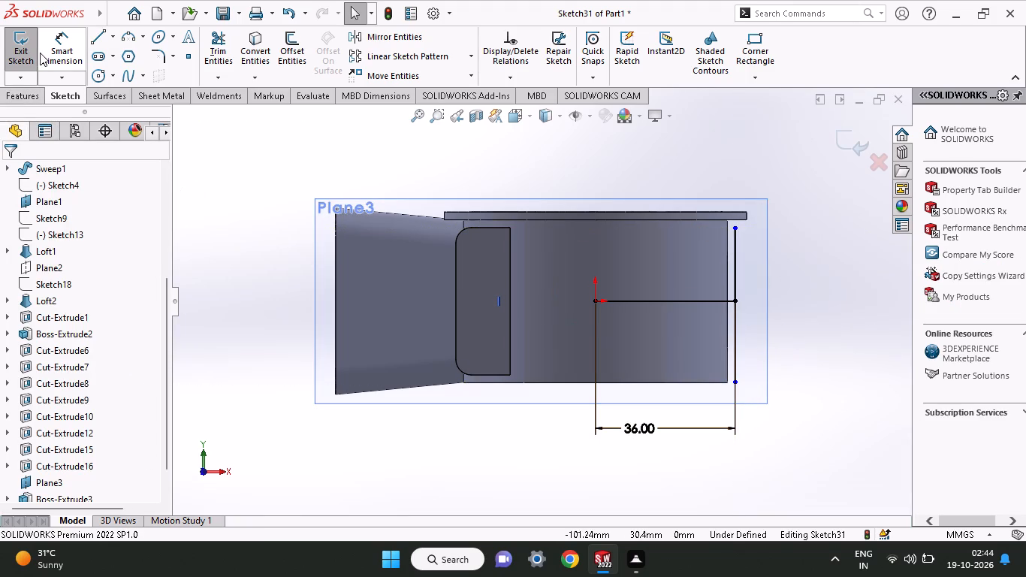
Dimension the vertical line's upper and lower endpoints each 19 mm from the horizontal line's free end.
click(40, 53)
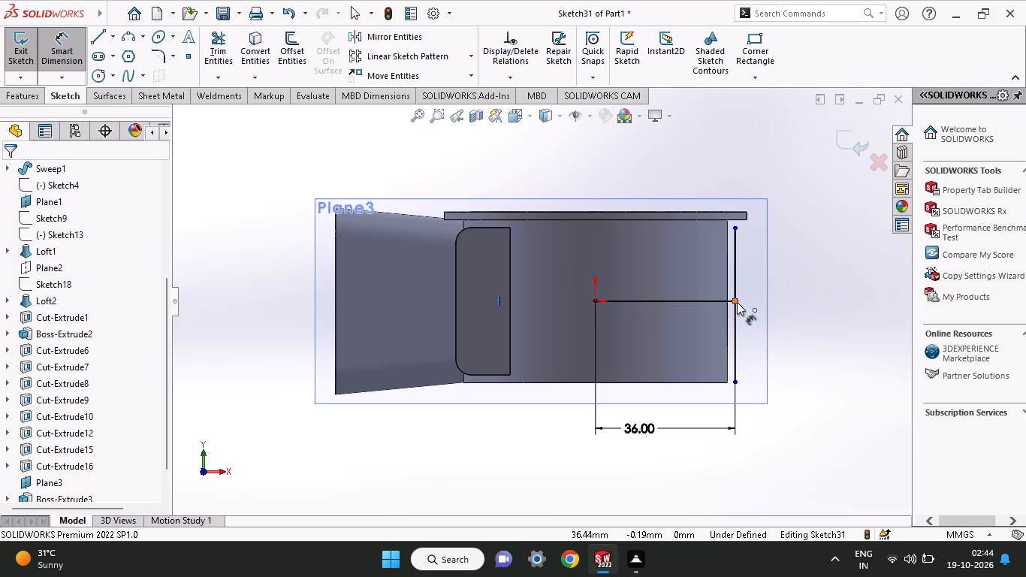
click(737, 302)
click(735, 228)
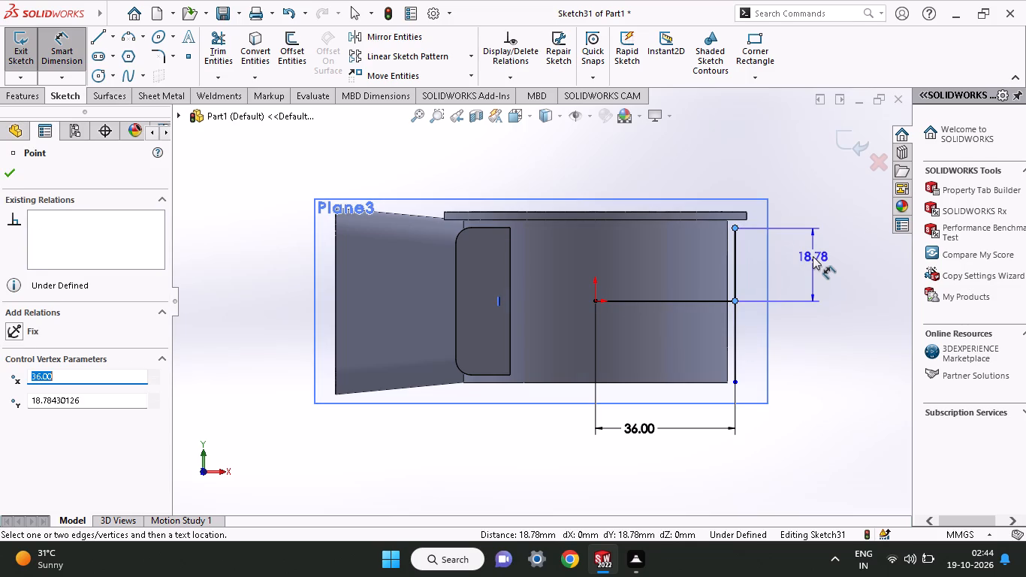
click(813, 256)
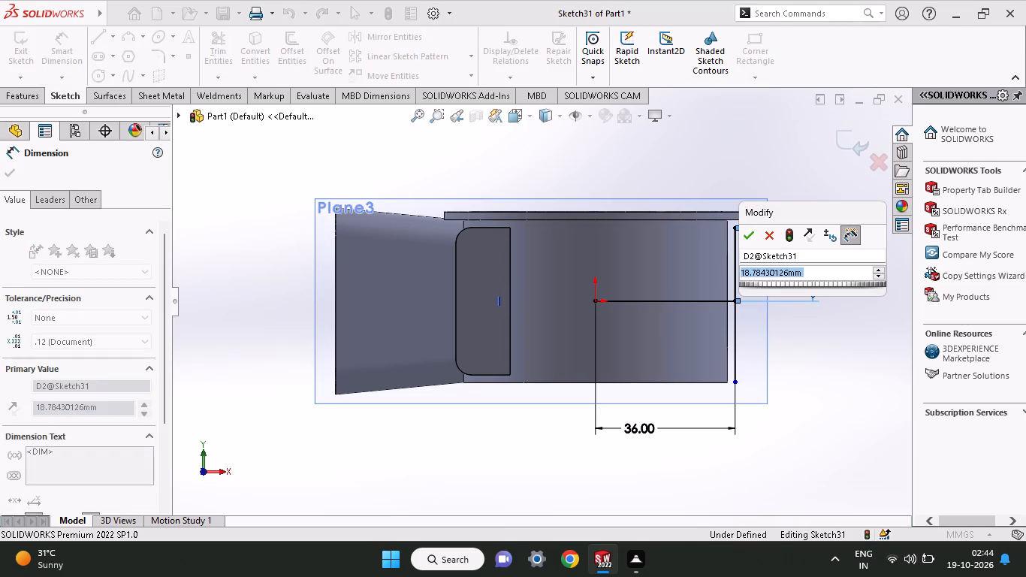
text(19)
key(Return)
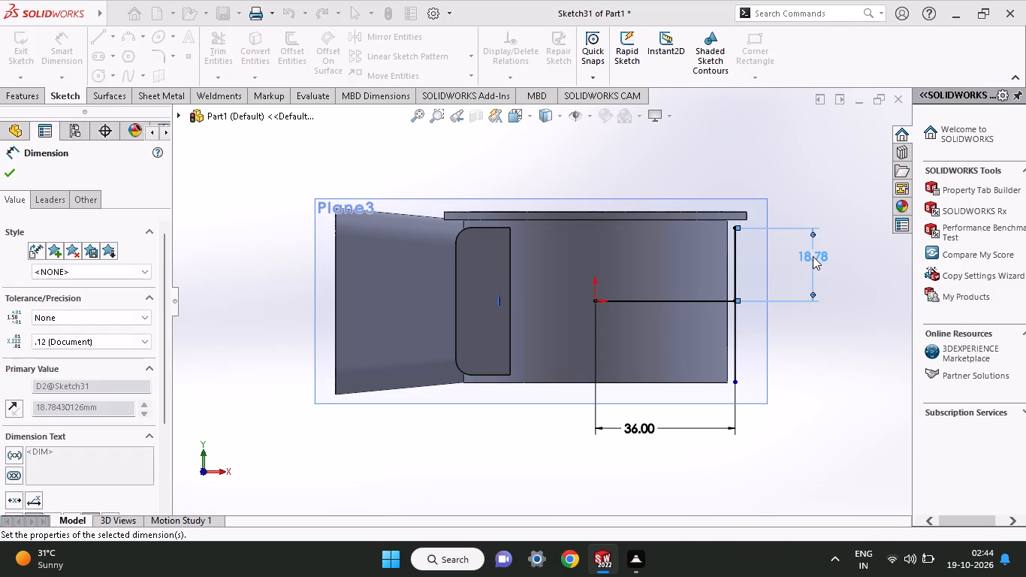
click(738, 384)
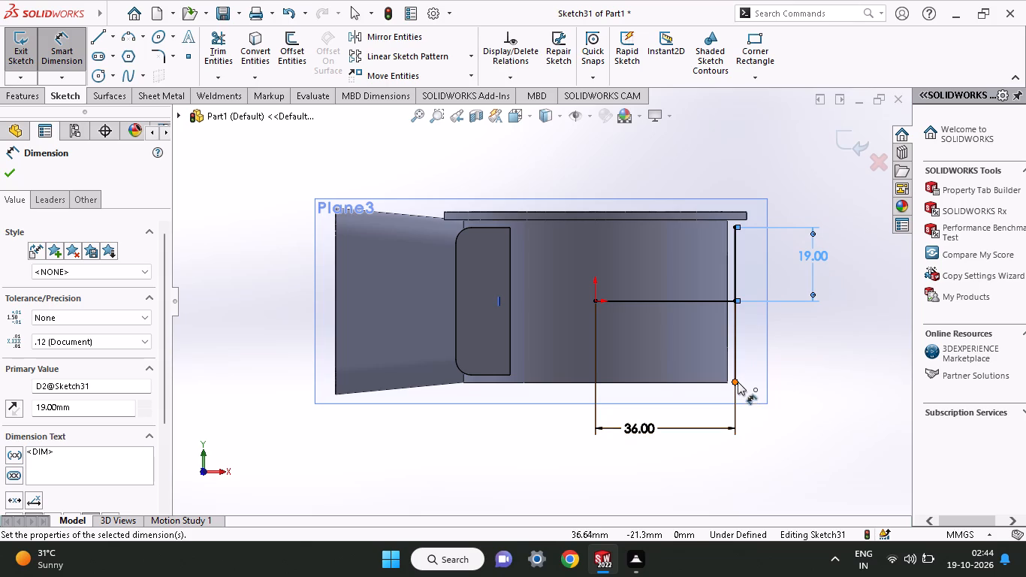
click(733, 299)
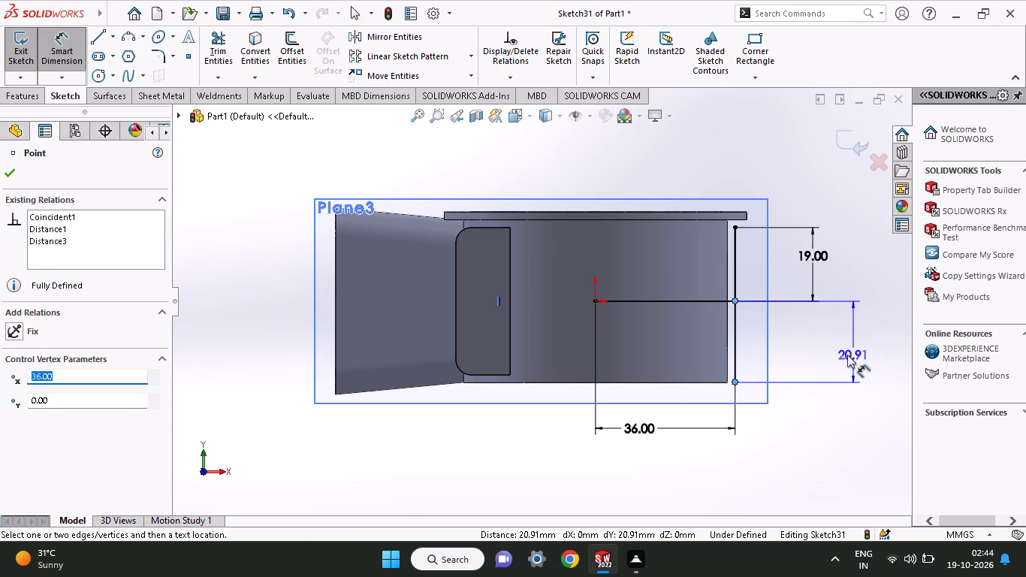
click(813, 355)
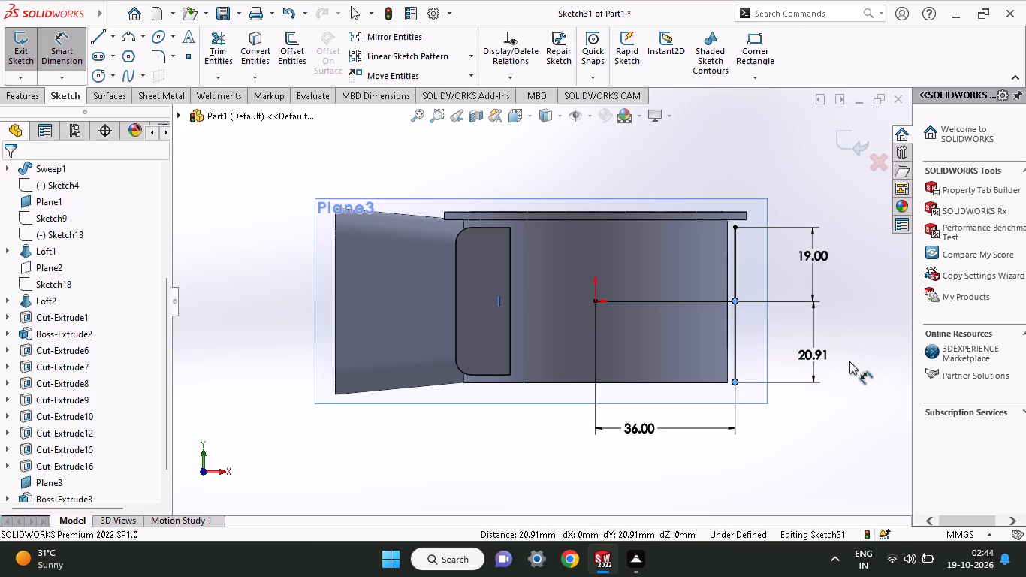
text(19)
key(Return)
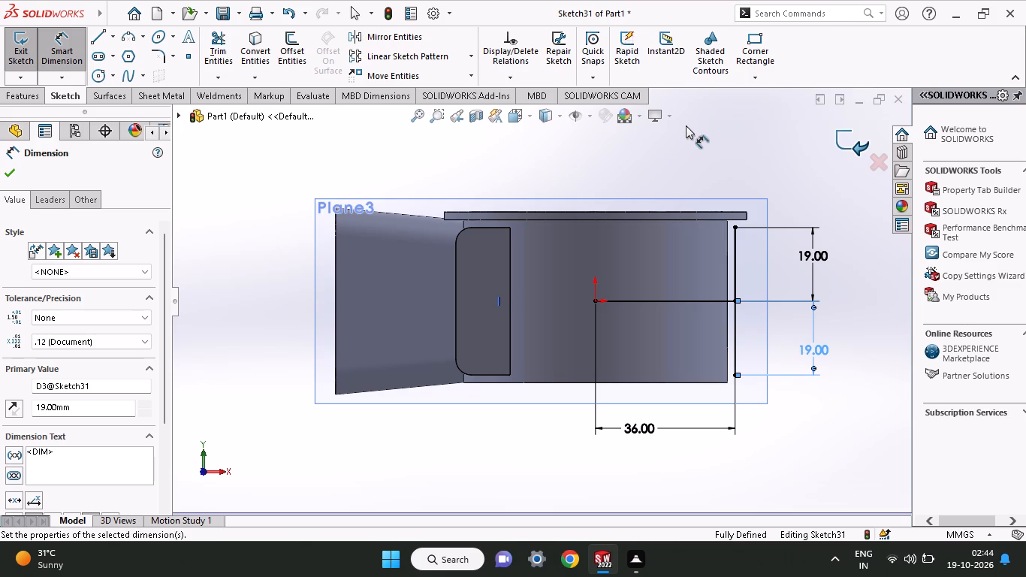
Close the profile with a horizontal line about 15 mm toward the origin, a vertical line down, and a horizontal line to the lower endpoint.
click(100, 38)
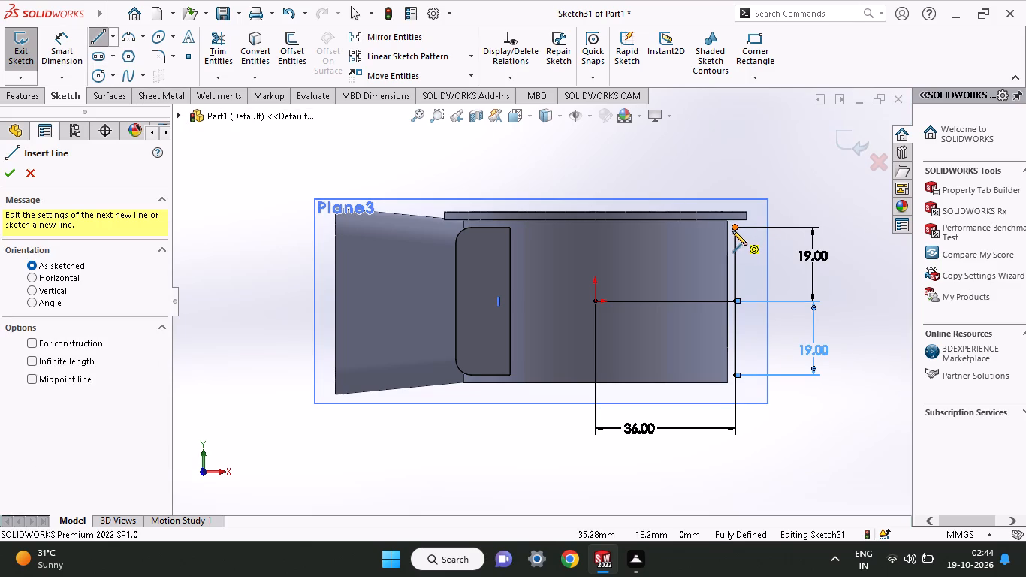
click(732, 231)
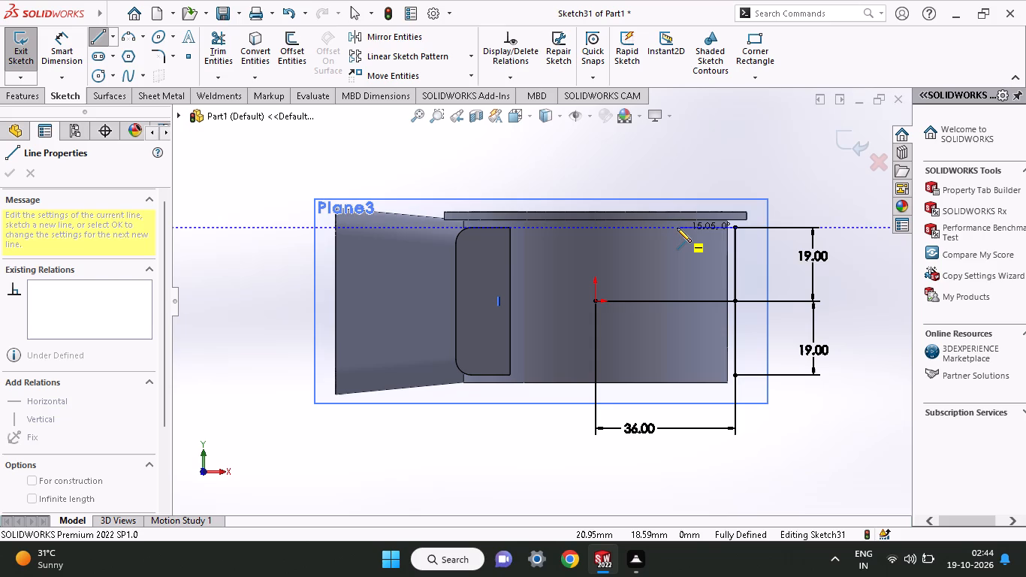
click(677, 228)
click(677, 373)
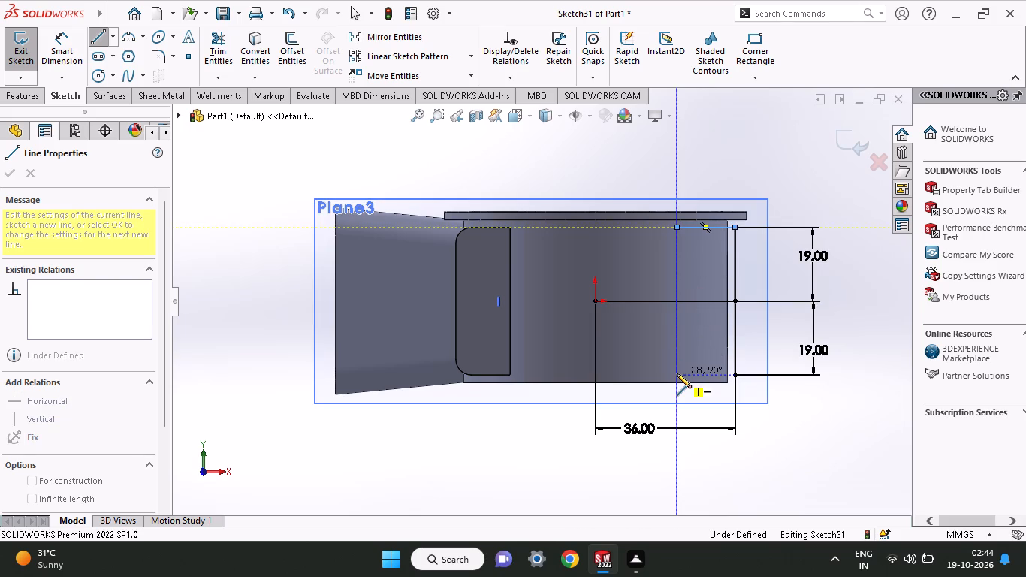
click(733, 376)
right_click(741, 349)
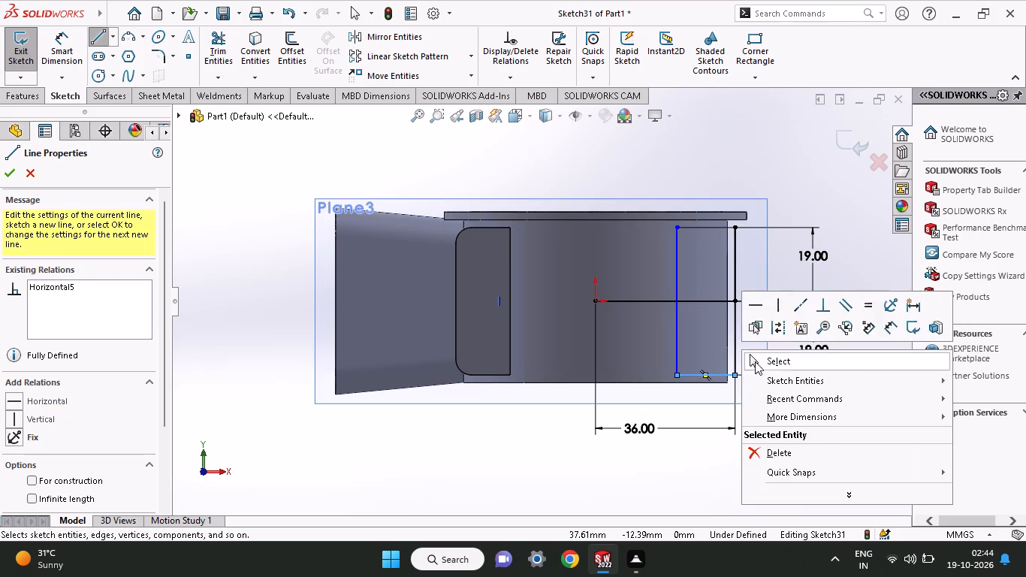
Dimension the profile's upper horizontal line as 14 mm.
click(761, 364)
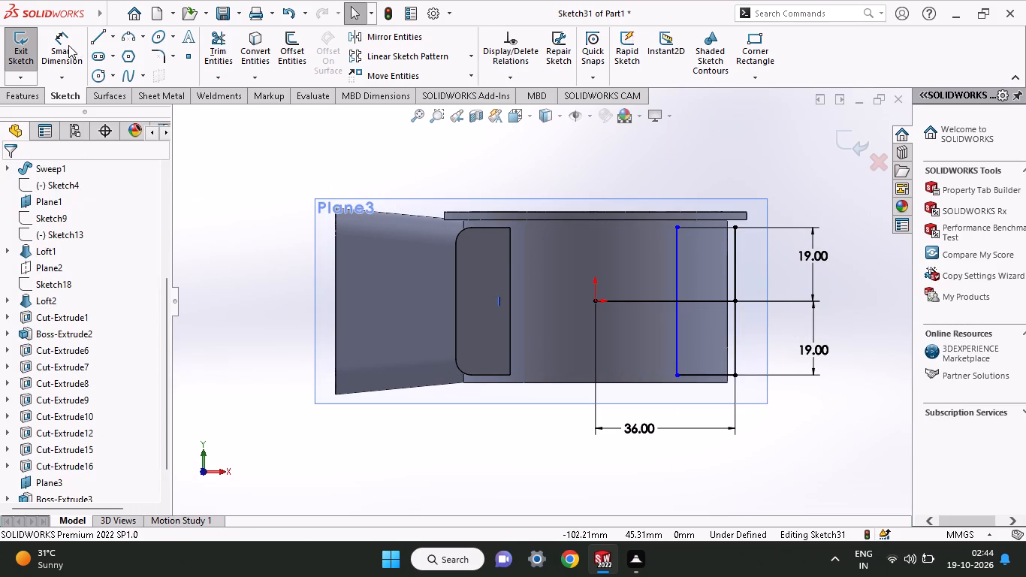
click(68, 45)
click(701, 229)
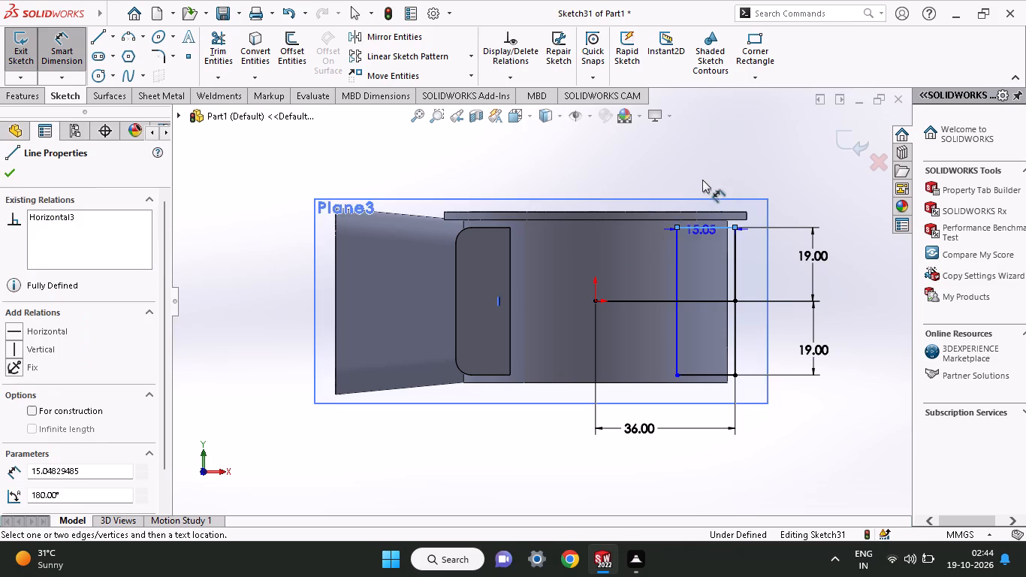
click(703, 171)
text(14)
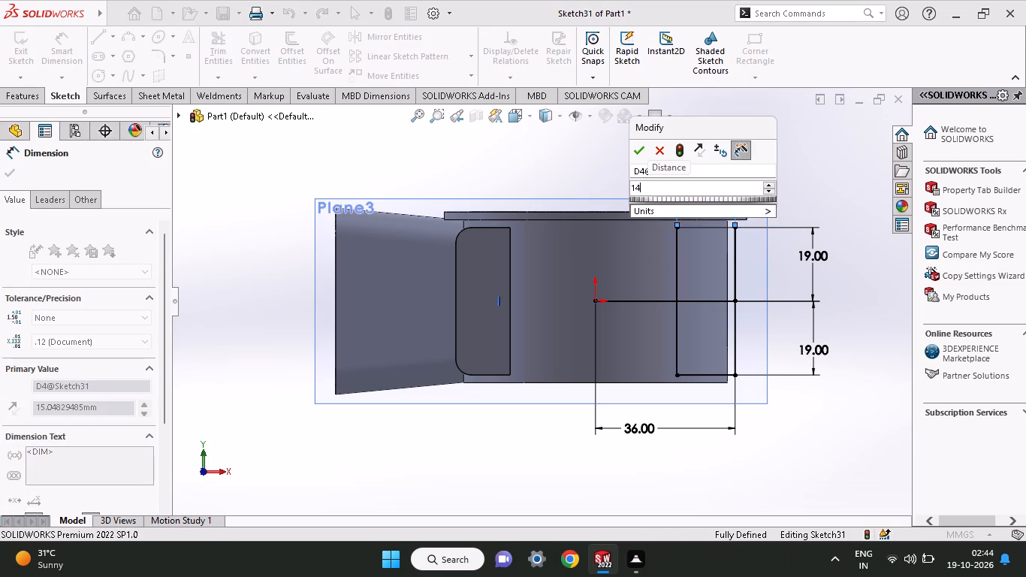
key(Return)
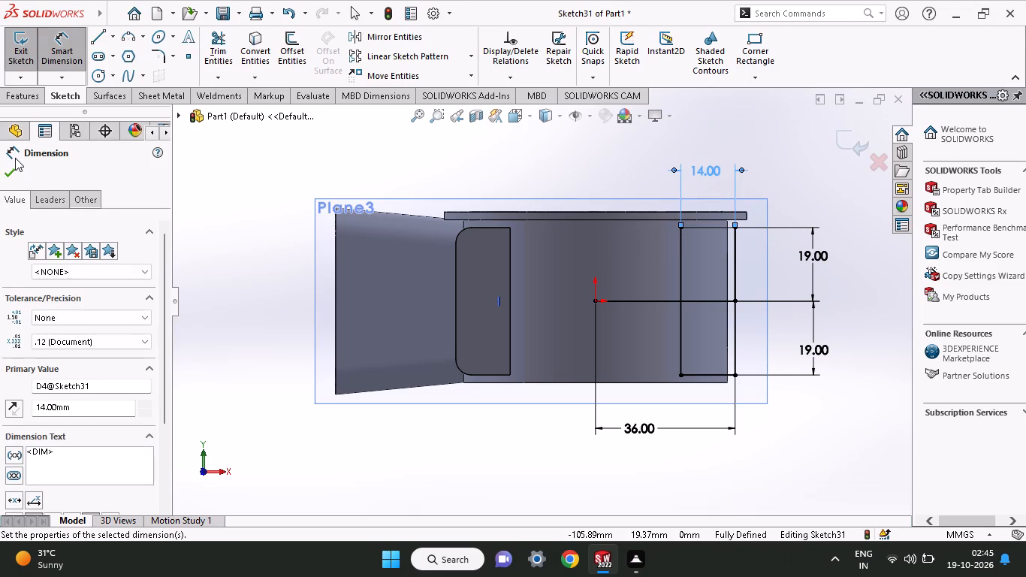
click(15, 166)
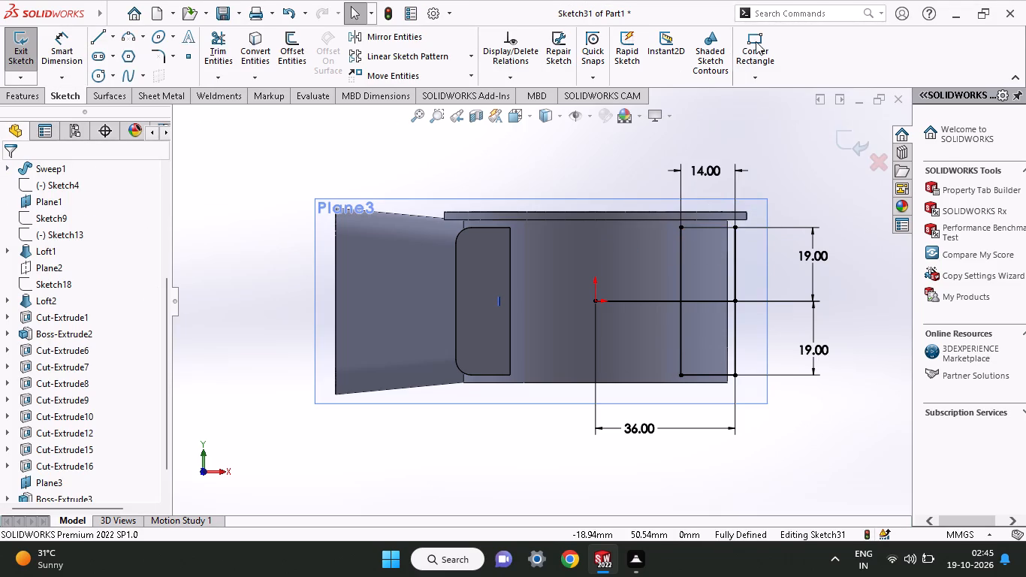
Delete the 36 mm horizontal line running from the origin to the profile's outer side.
click(699, 301)
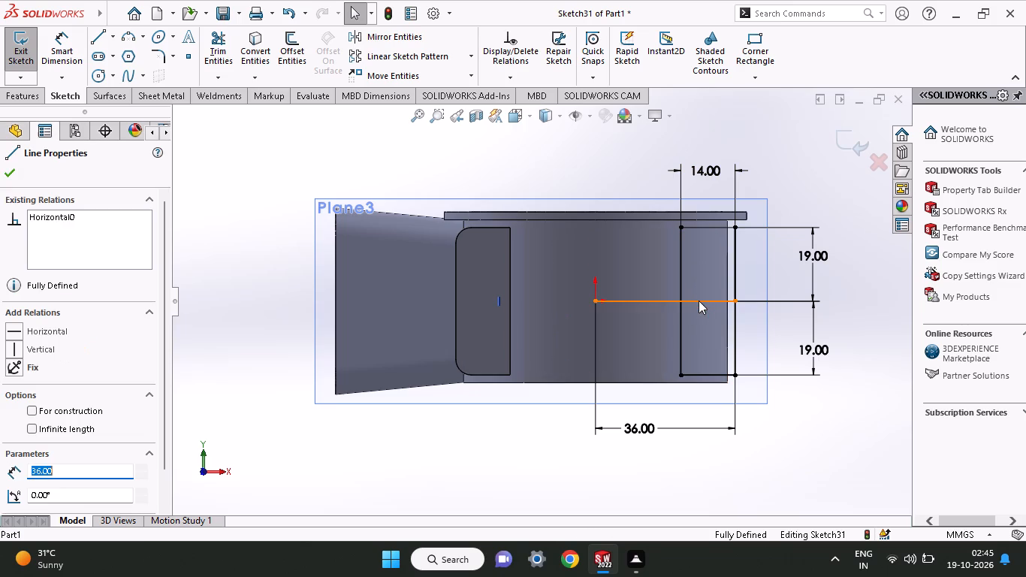
right_click(699, 301)
click(753, 512)
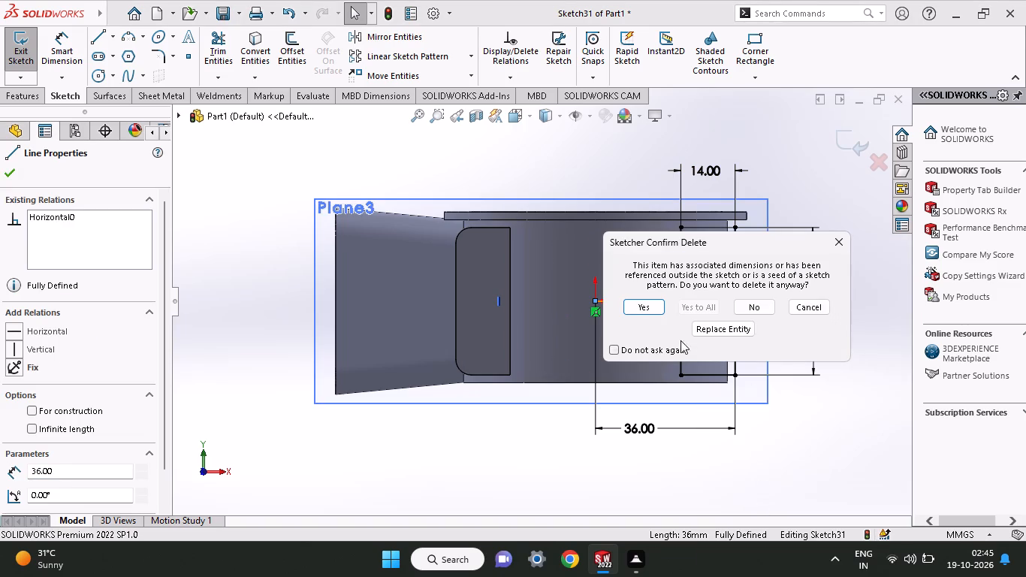
click(635, 309)
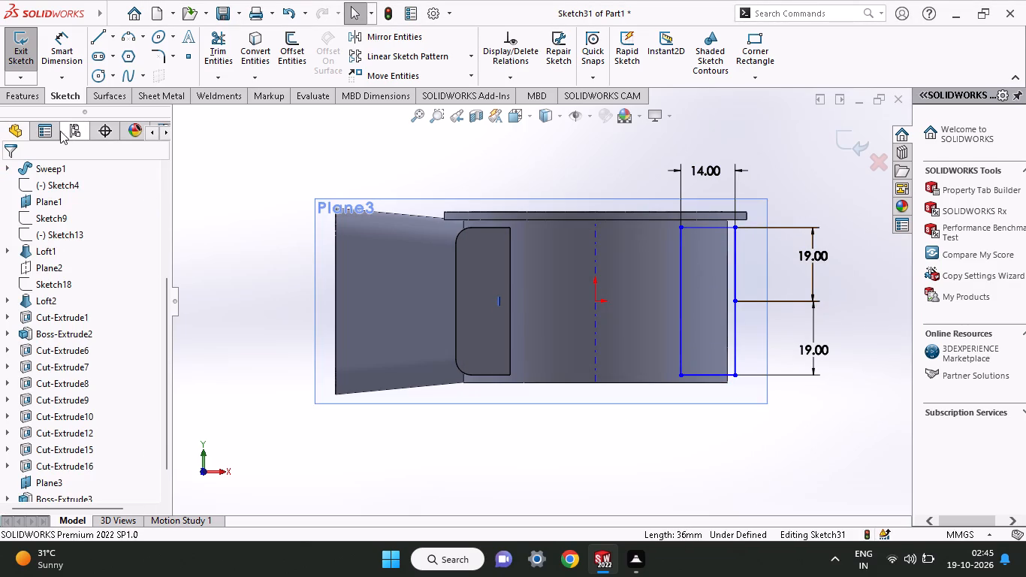
Apply 4 mm sketch fillets to the profile's upper and lower outer corners.
click(161, 59)
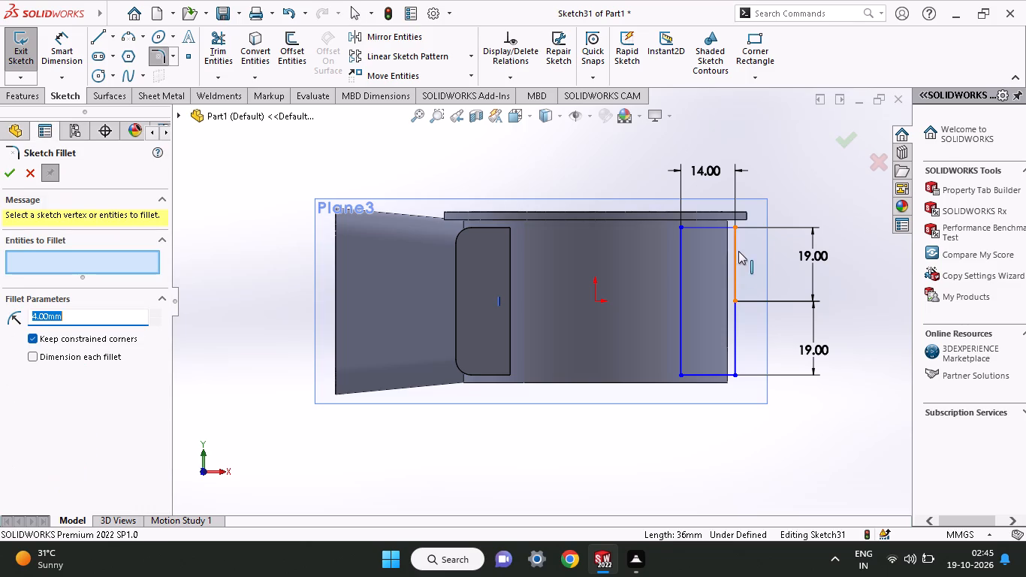
click(723, 224)
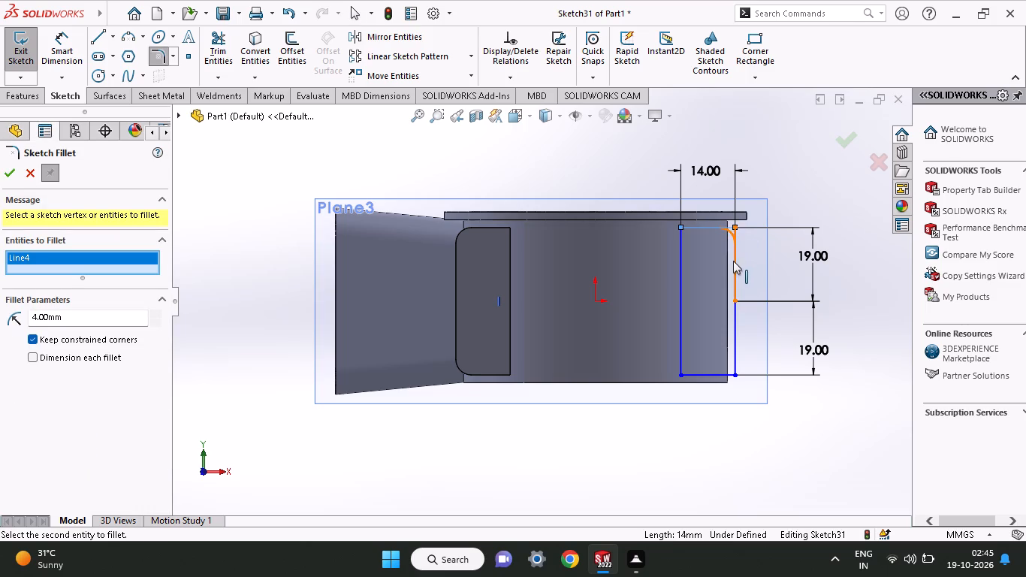
click(732, 261)
click(737, 373)
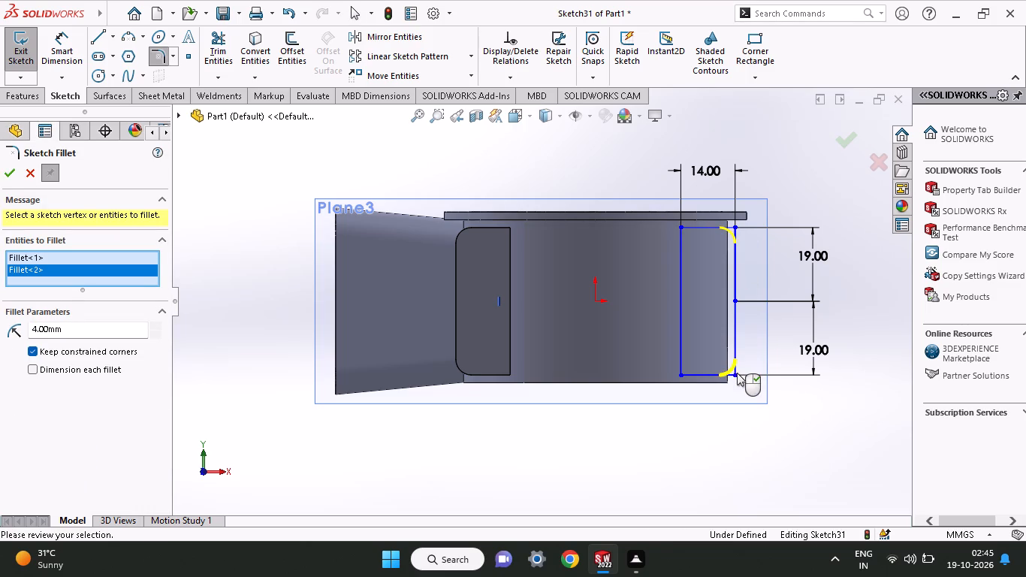
click(16, 174)
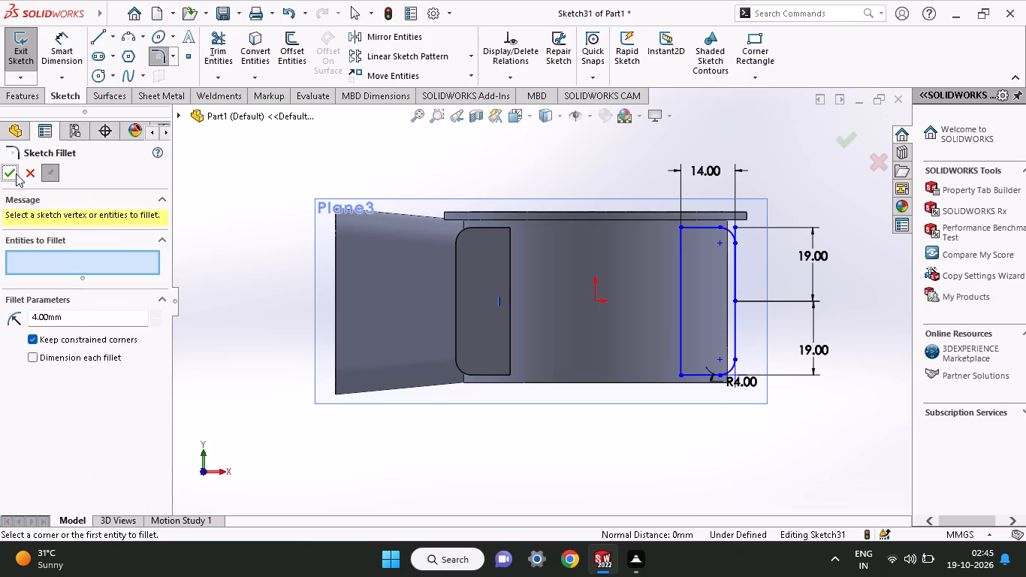
Trim the leftover line ends outside the fillet at the profile's upper outer corner.
click(208, 44)
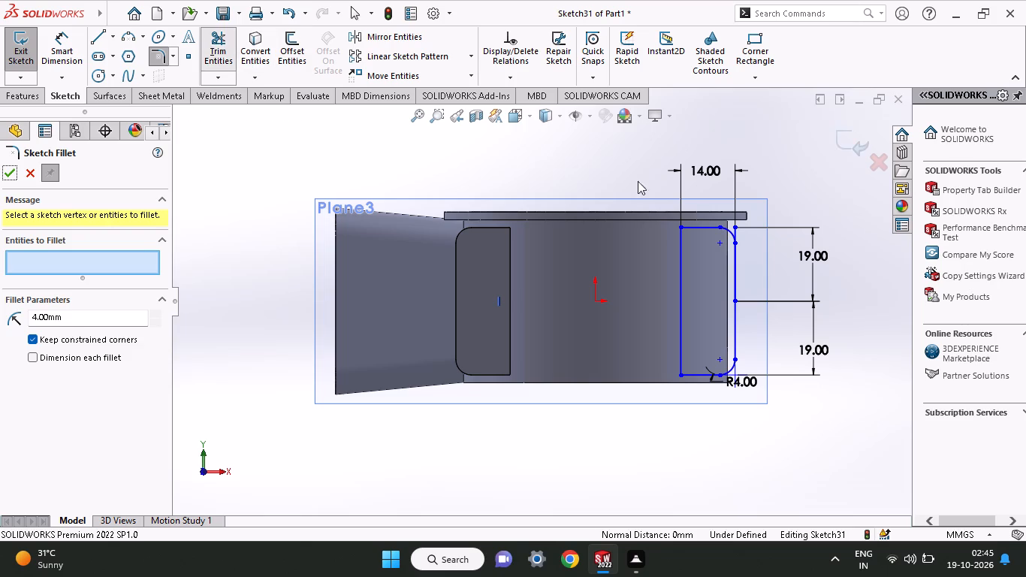
drag(753, 239, 722, 225)
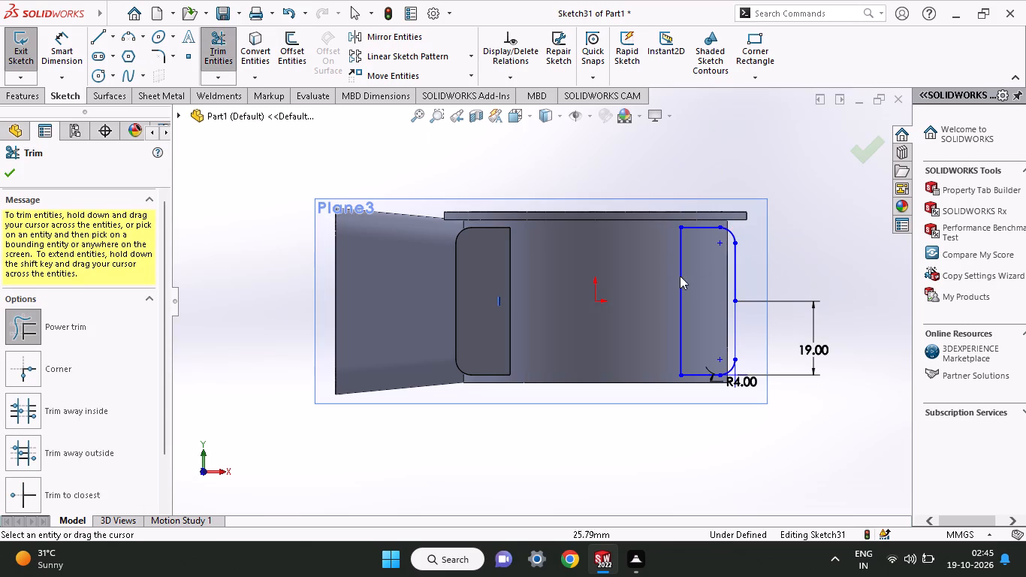
click(8, 175)
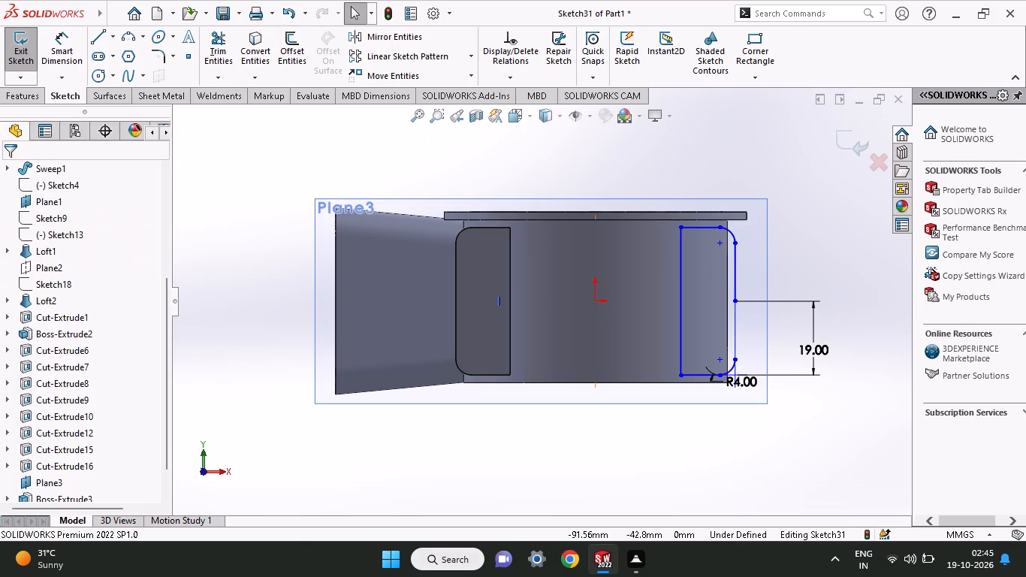
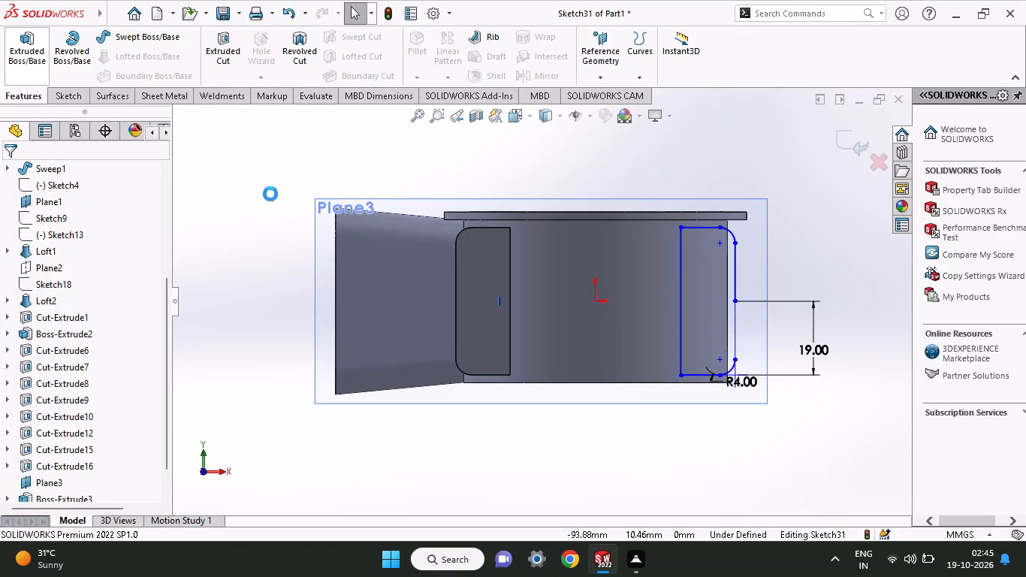
Extrude the rounded tab profile region 3 mm in the reversed direction, merged with the housing.
click(711, 325)
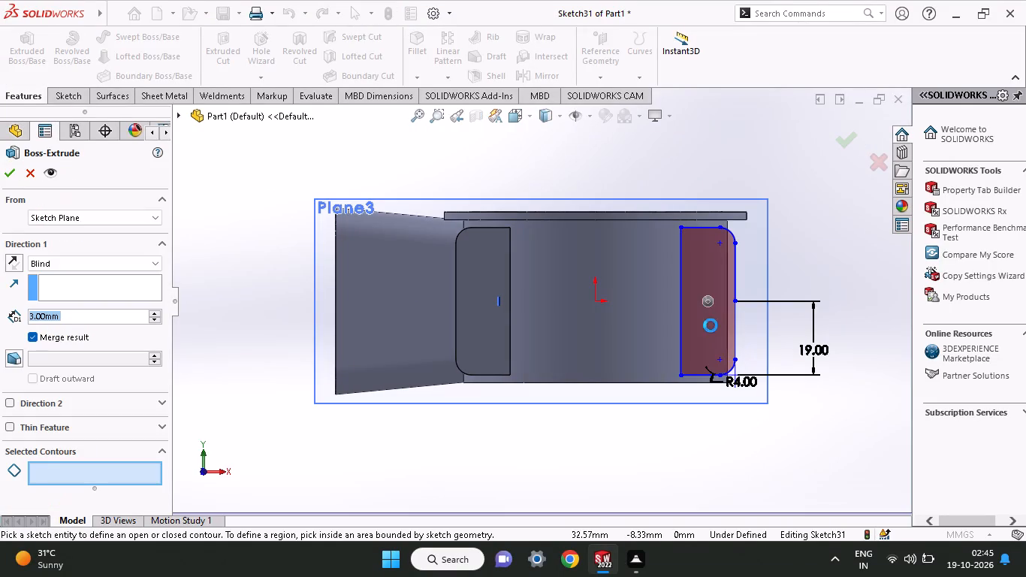
middle_drag(840, 275, 758, 386)
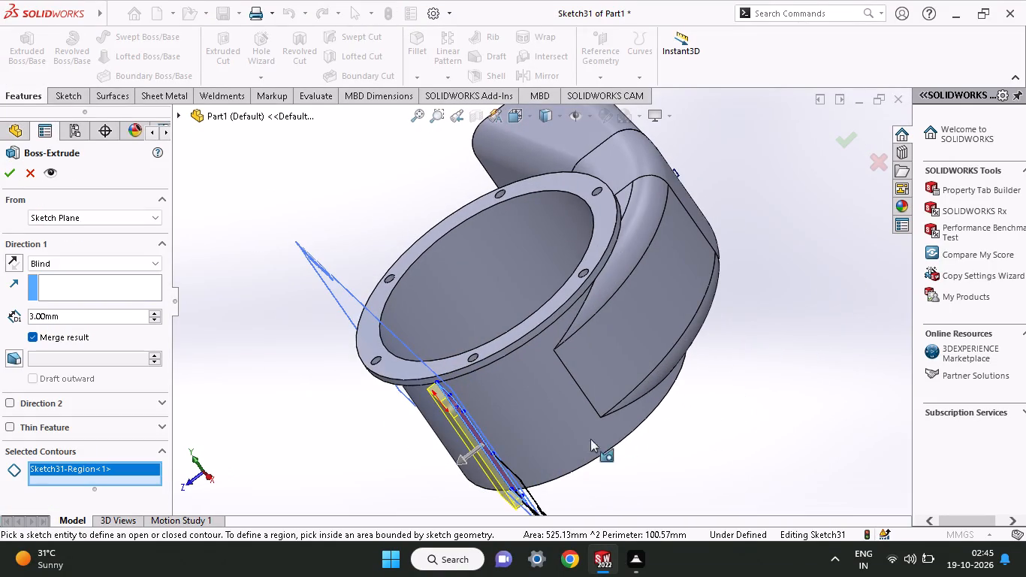
click(8, 257)
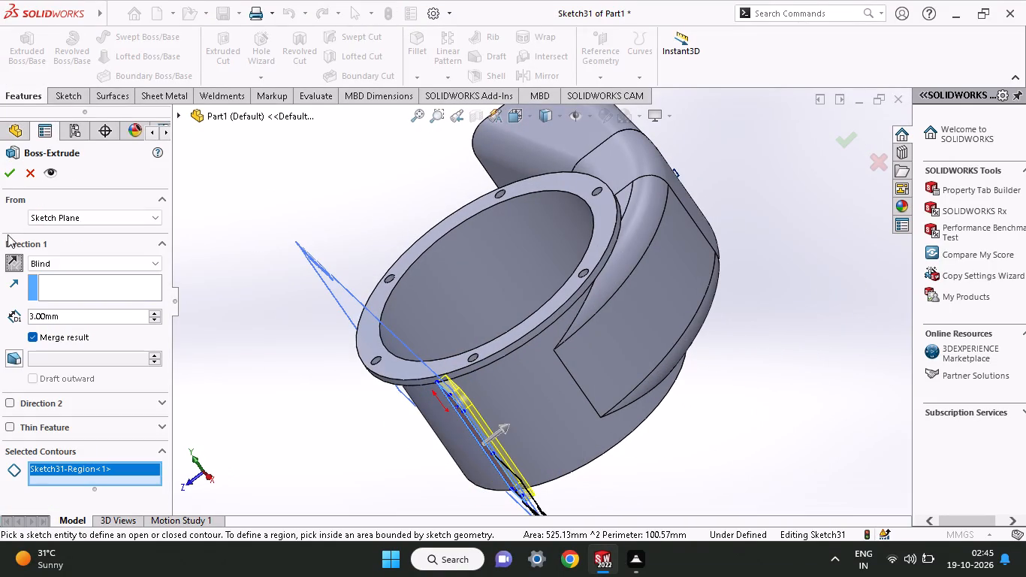
click(5, 171)
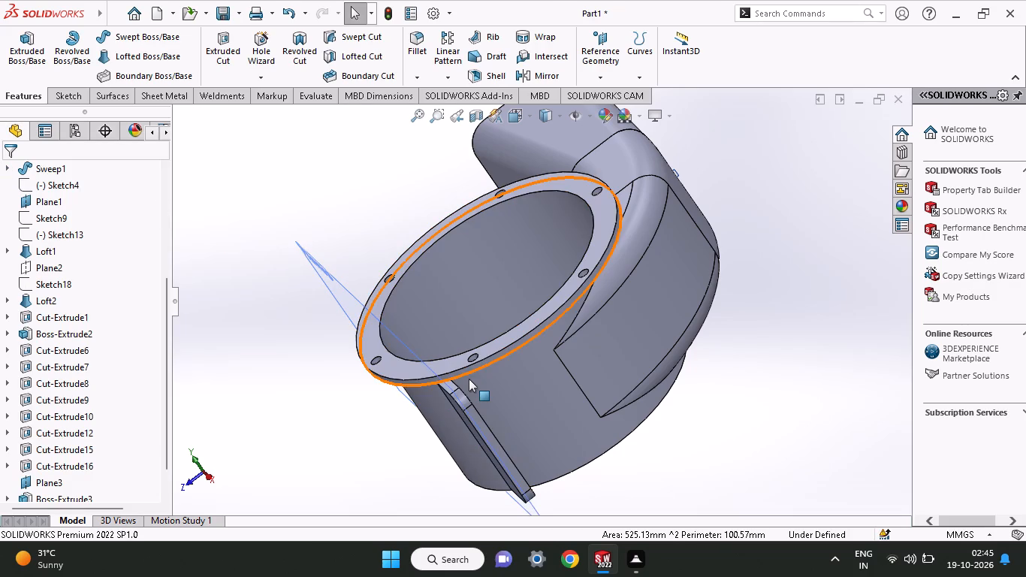
Start a sketch on the duct-side tab's inner face and draw a horizontal line about 8.5 mm long outward from its straight edge, level with the origin.
middle_drag(469, 379, 571, 276)
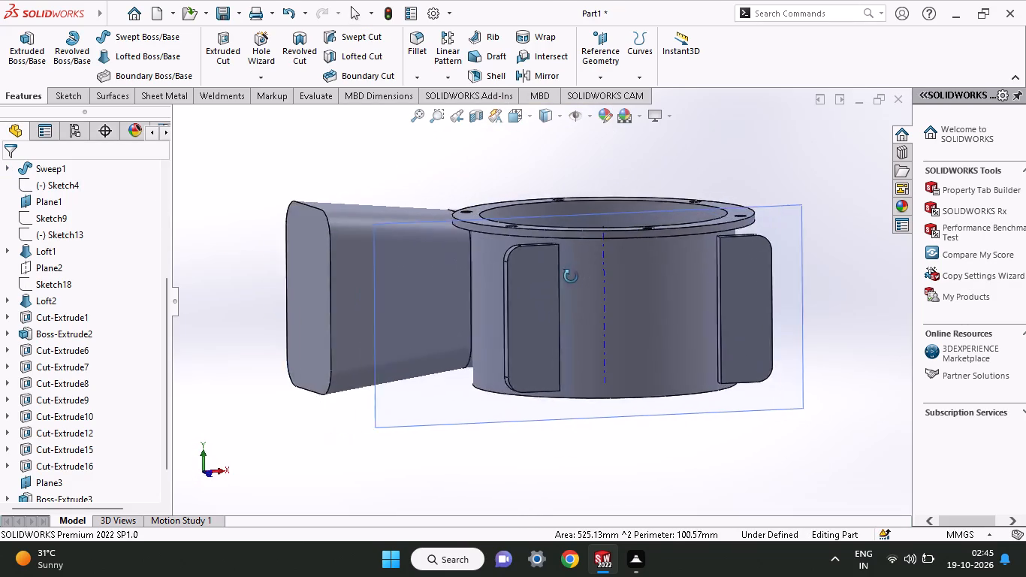
middle_drag(571, 276, 600, 410)
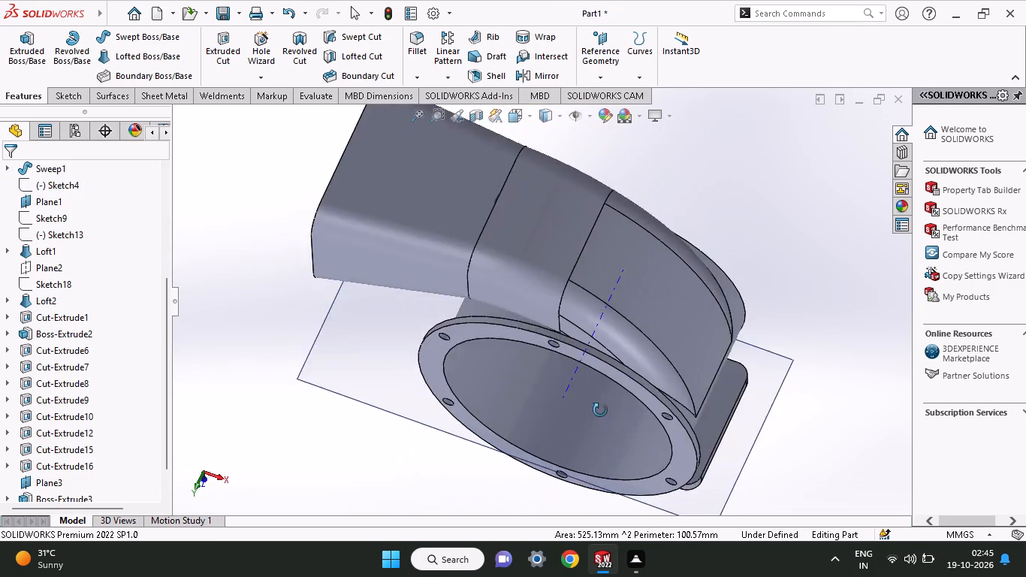
middle_drag(600, 410, 652, 303)
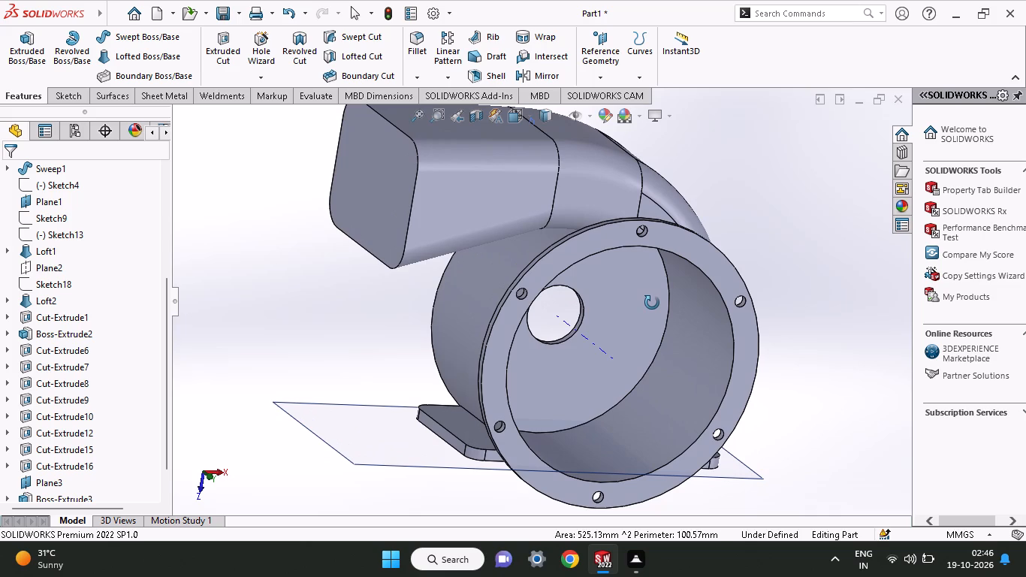
middle_drag(652, 303, 686, 400)
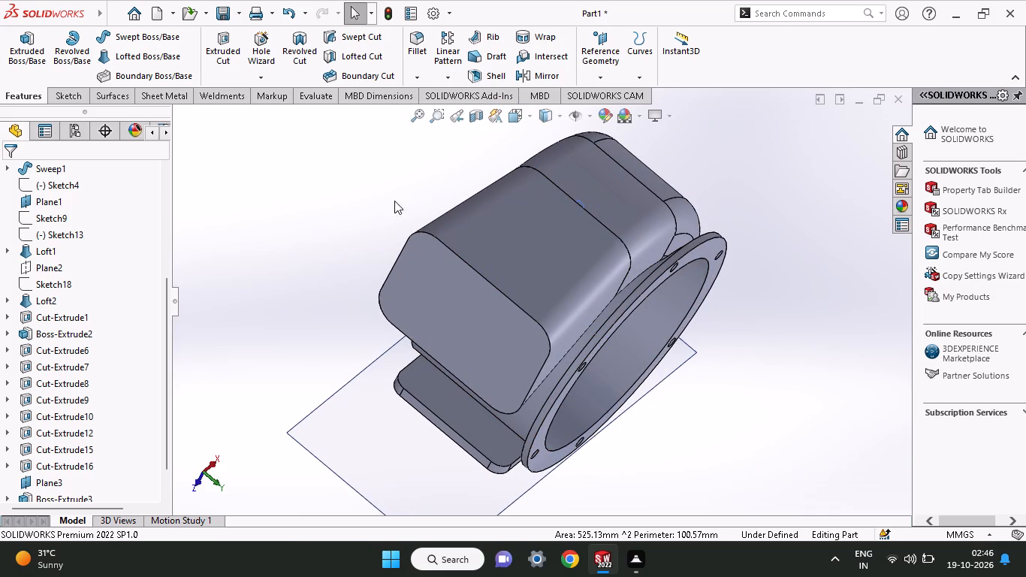
click(441, 409)
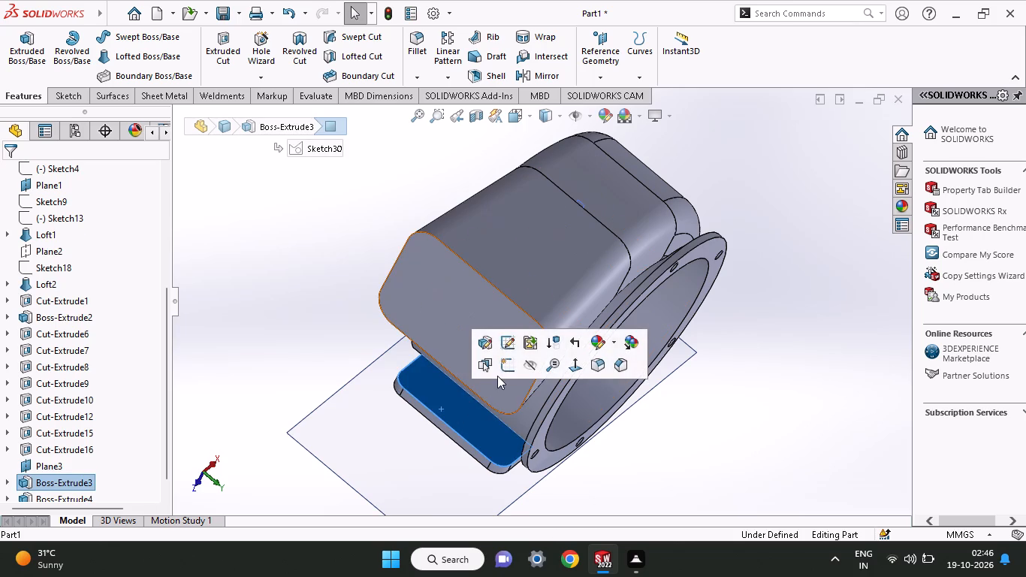
click(499, 375)
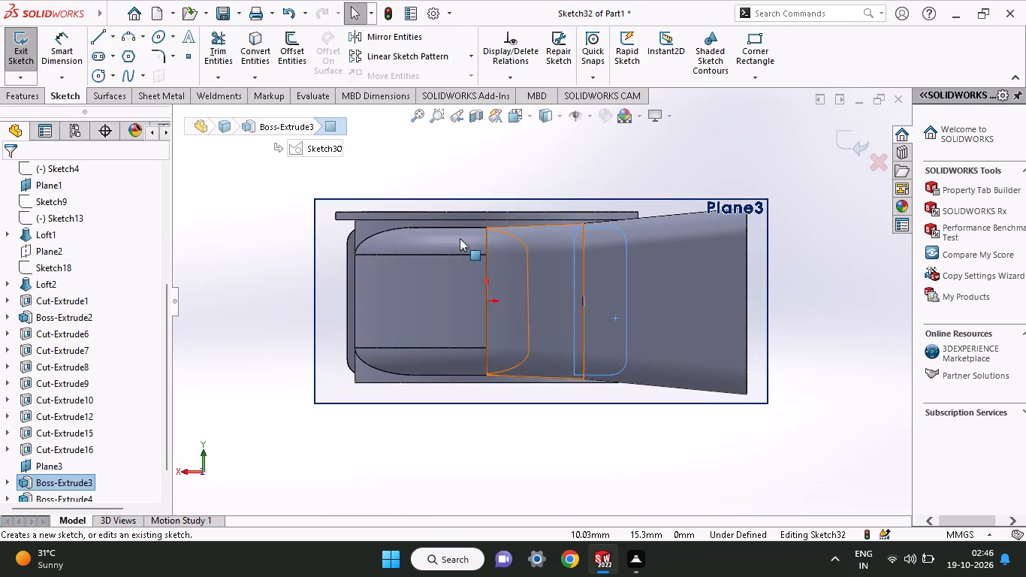
click(95, 29)
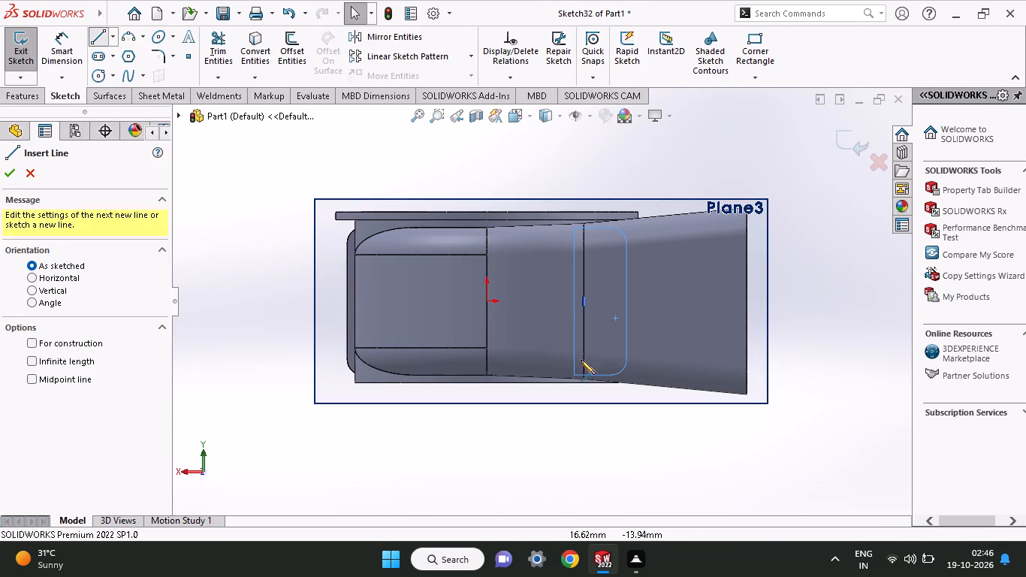
click(575, 301)
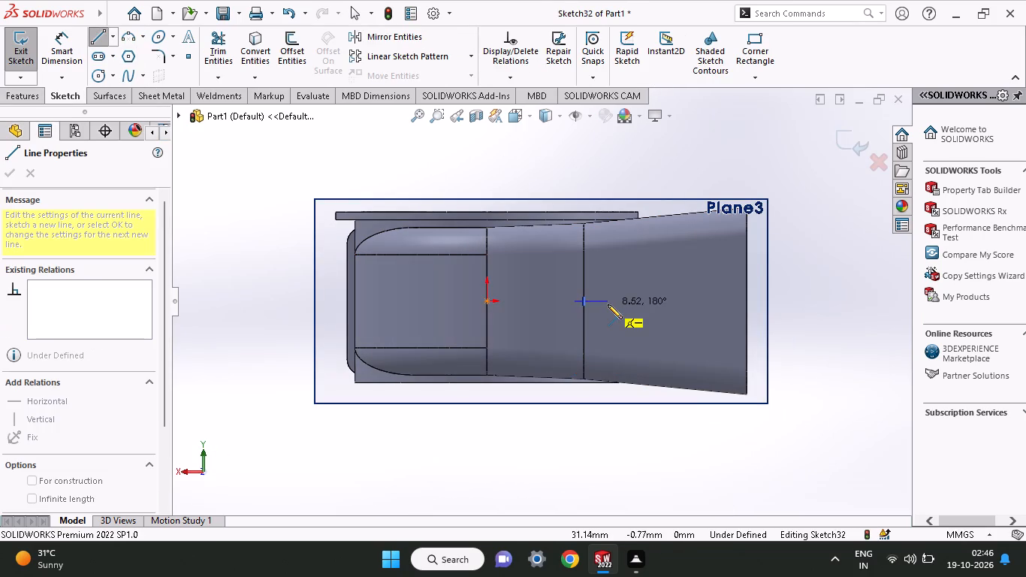
click(608, 304)
right_click(608, 276)
click(616, 283)
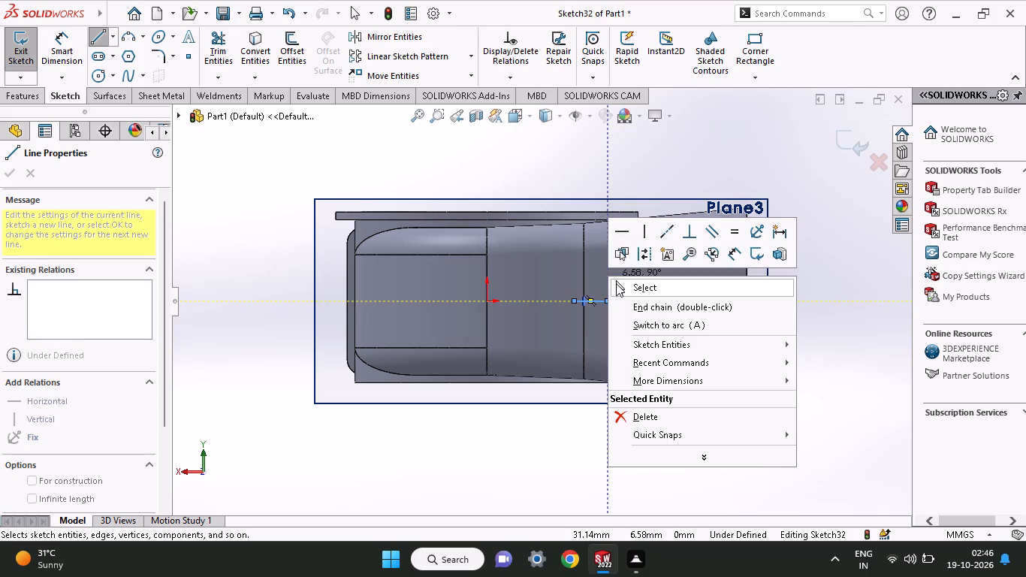
Dimension the horizontal line on the tab face as 8 mm.
click(72, 48)
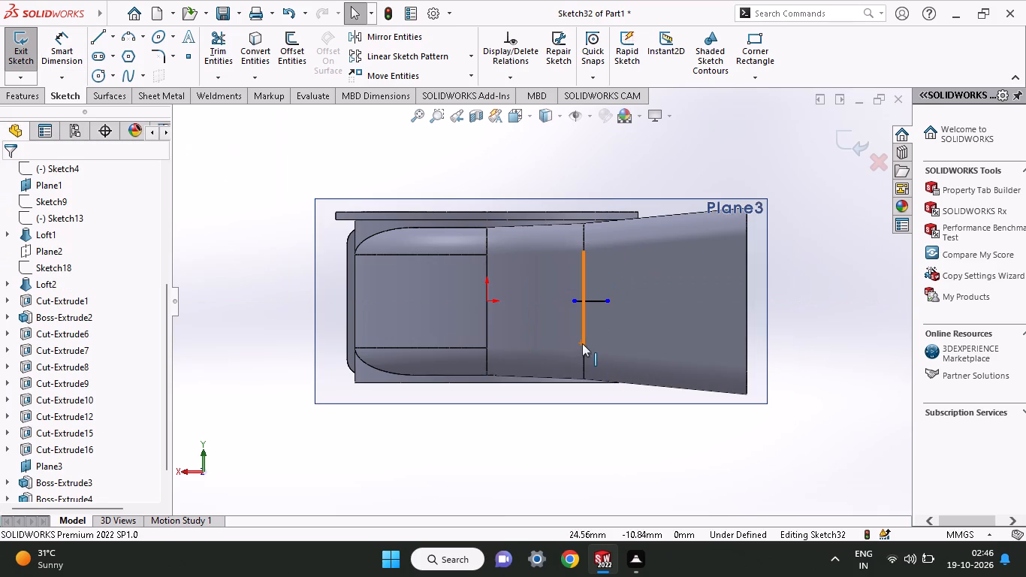
click(594, 301)
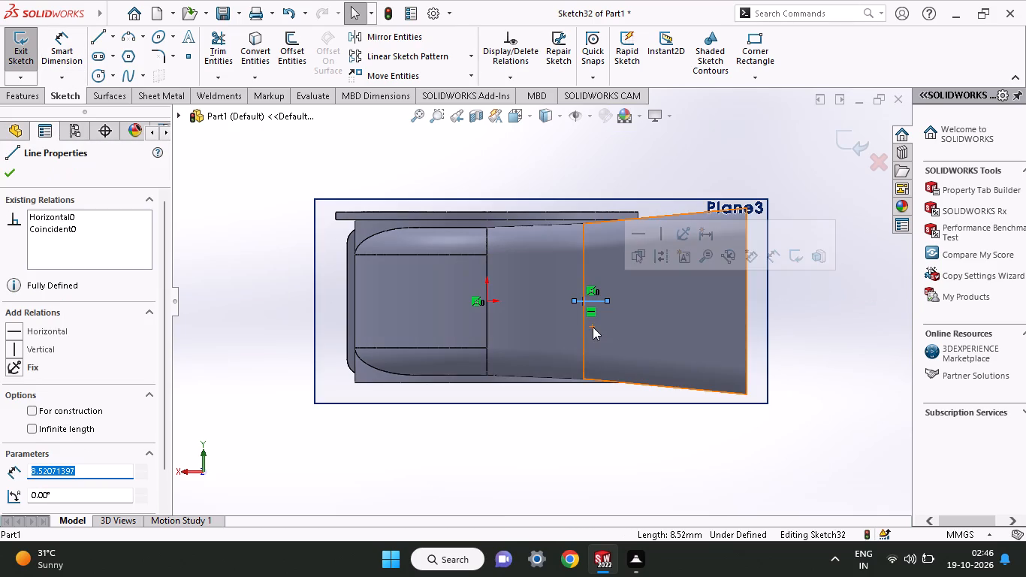
click(432, 168)
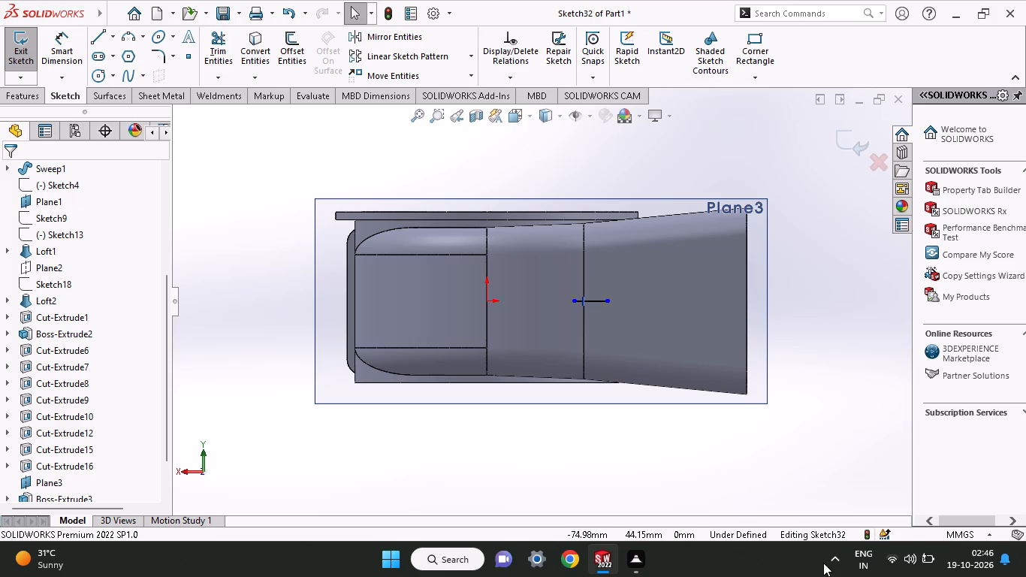
click(46, 56)
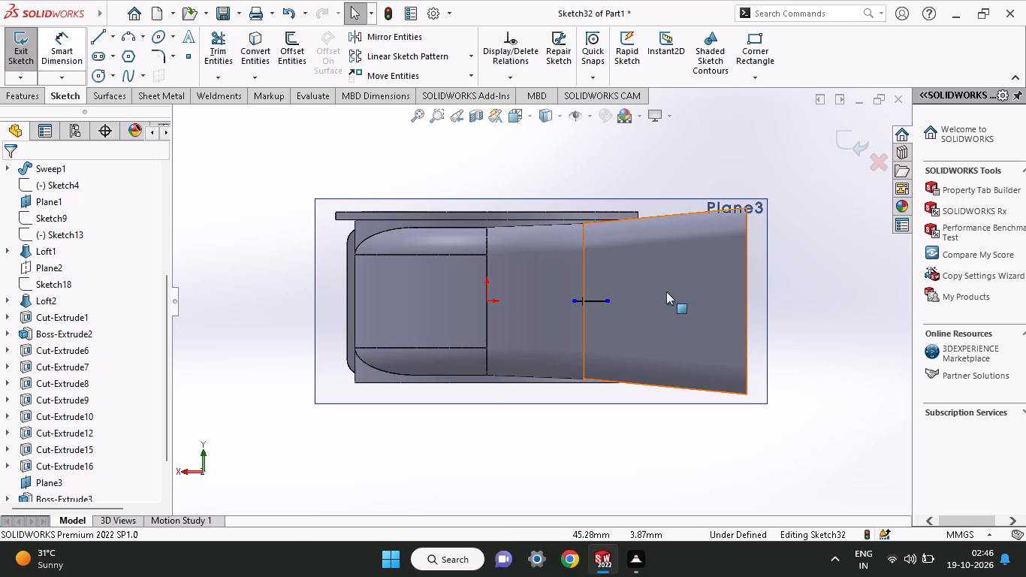
click(590, 302)
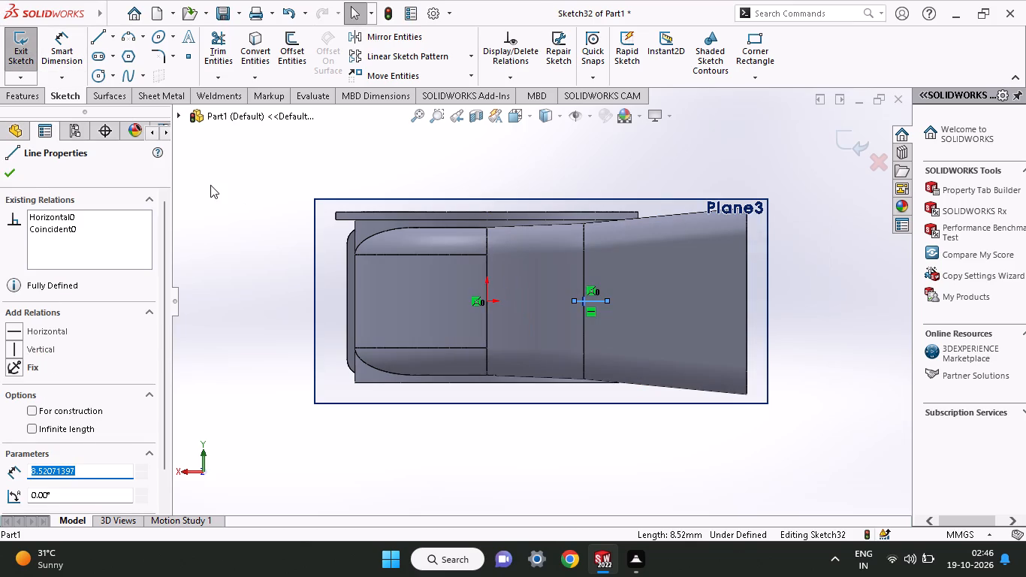
click(210, 185)
click(43, 55)
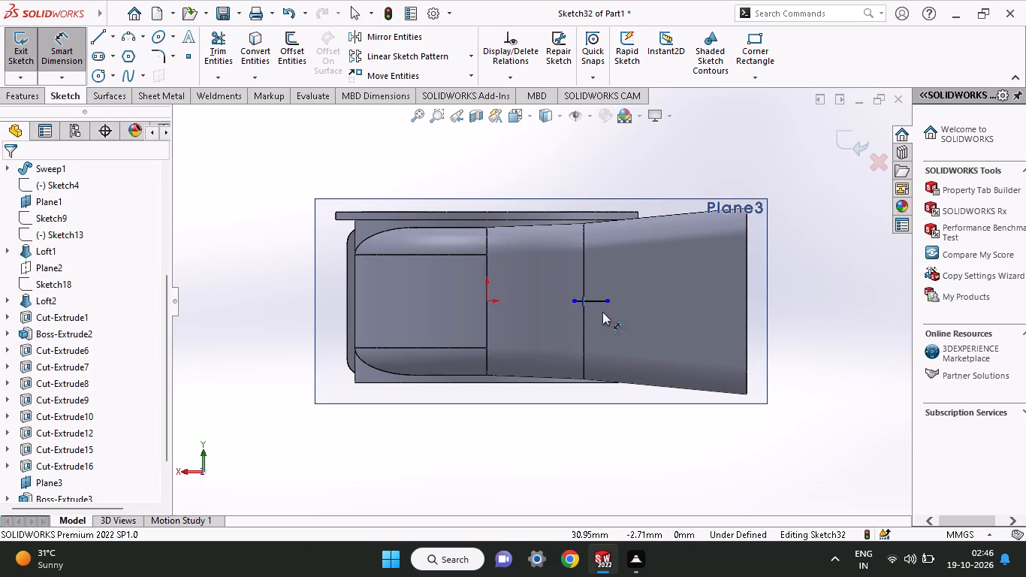
click(584, 298)
click(589, 317)
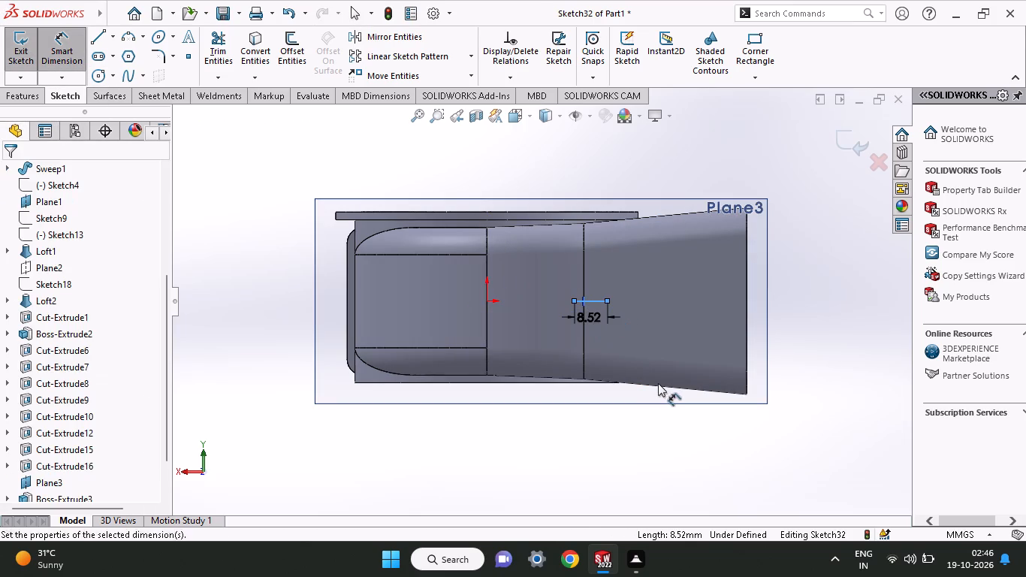
key(8)
key(Return)
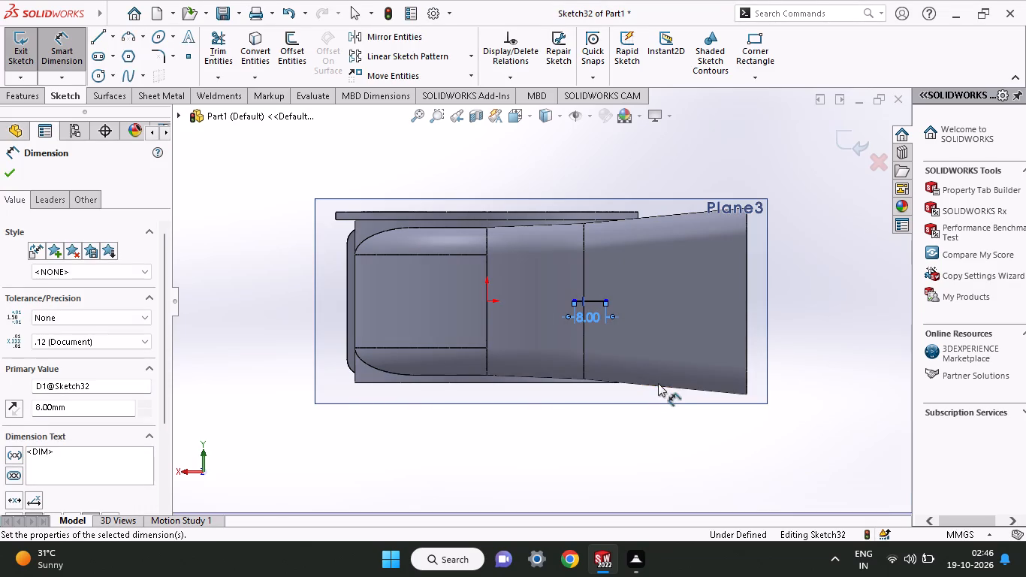
click(10, 178)
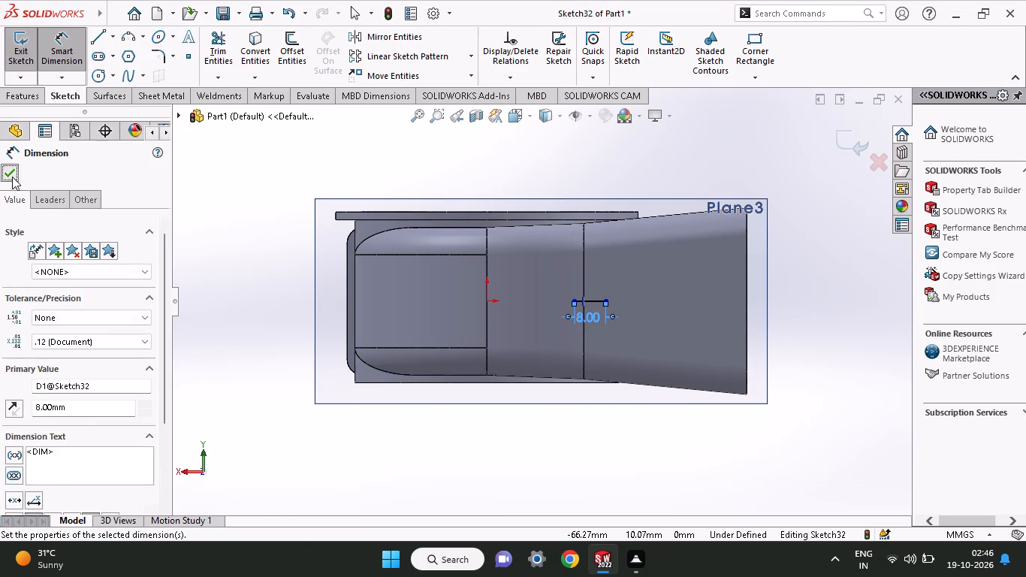
Offset the 8 mm line by 4 mm in both directions.
click(299, 51)
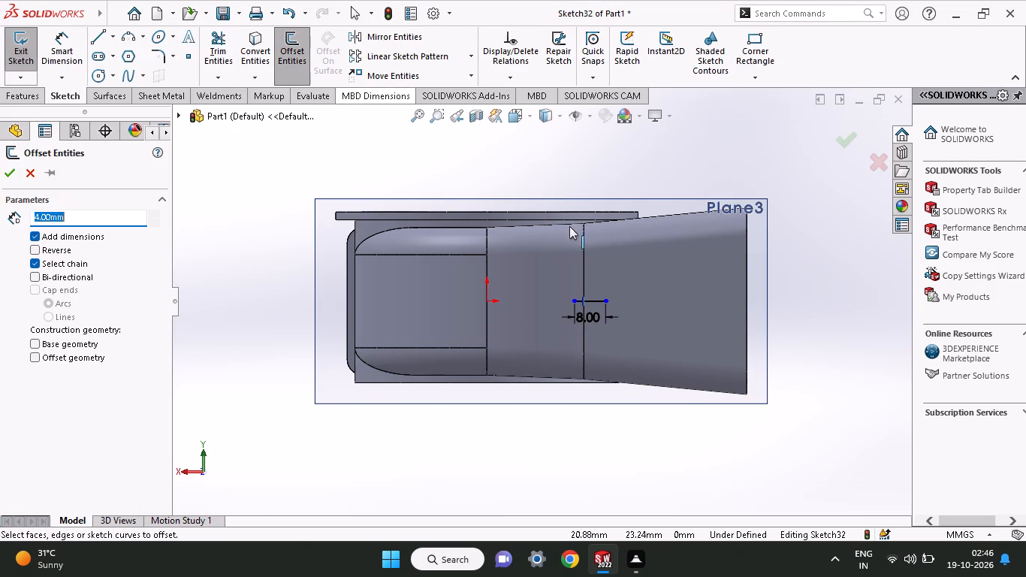
click(596, 301)
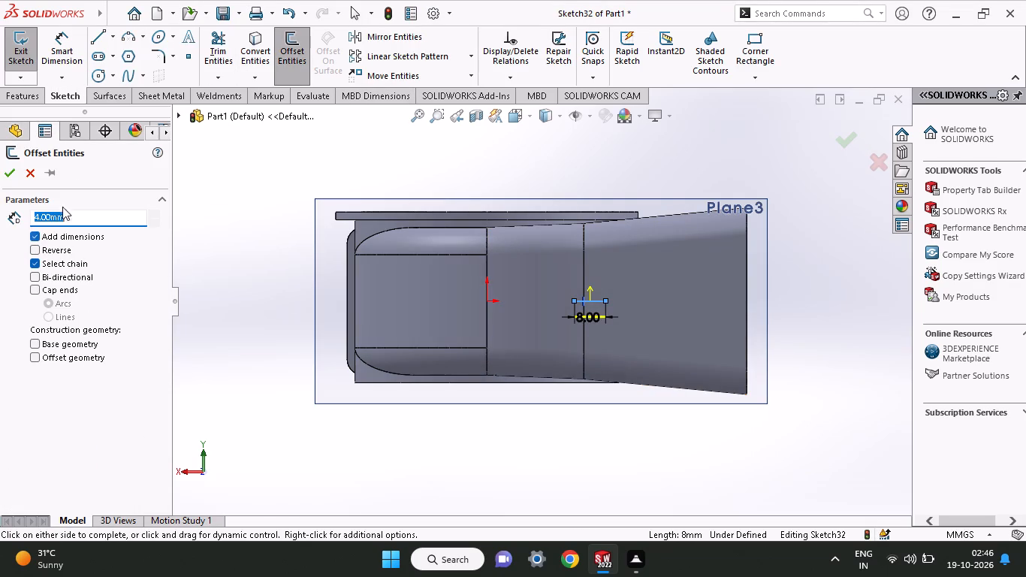
click(55, 281)
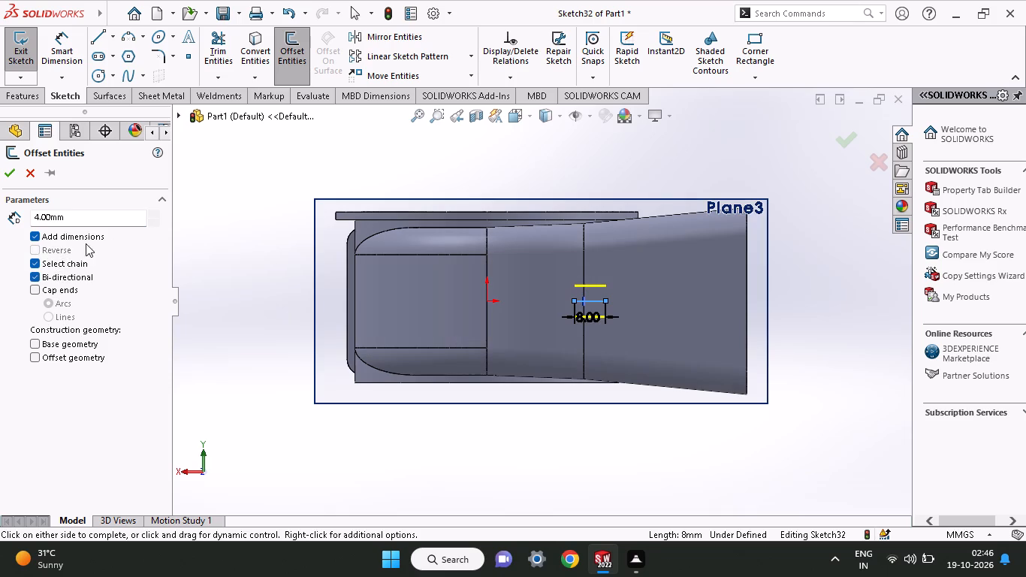
drag(83, 223, 5, 216)
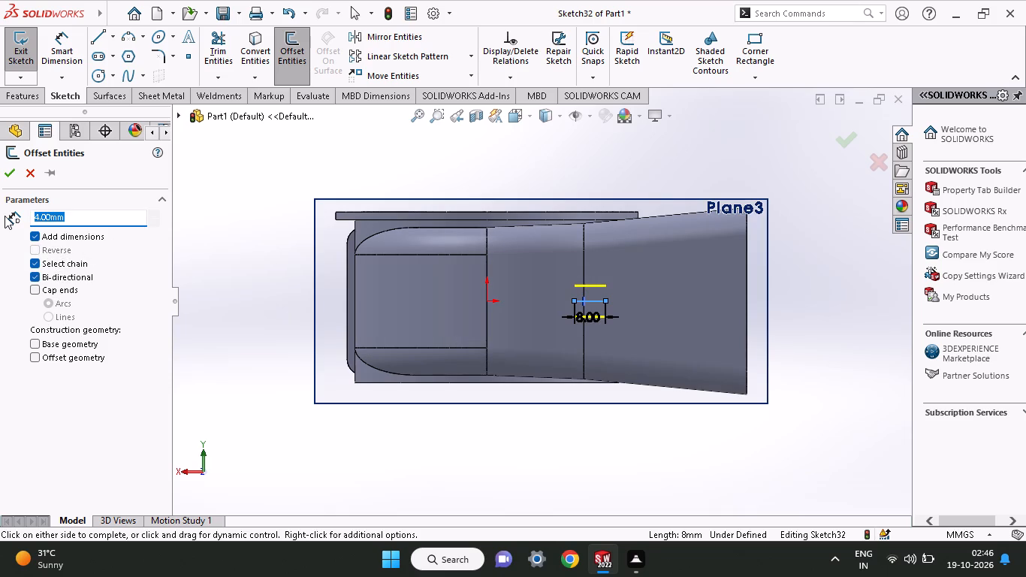
key(4)
key(Return)
click(9, 169)
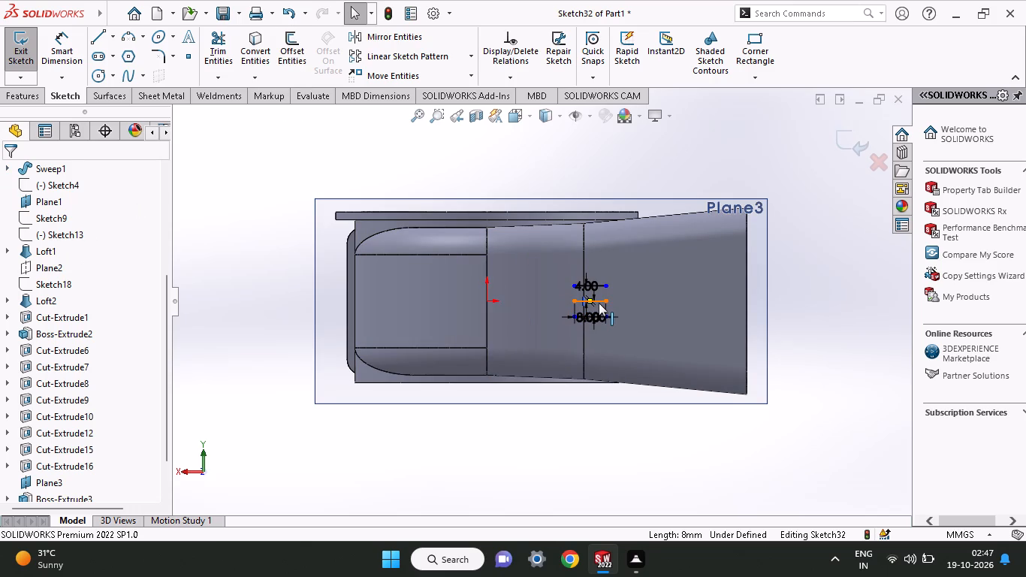
Delete the original middle line between the two offset lines.
click(599, 303)
right_click(599, 303)
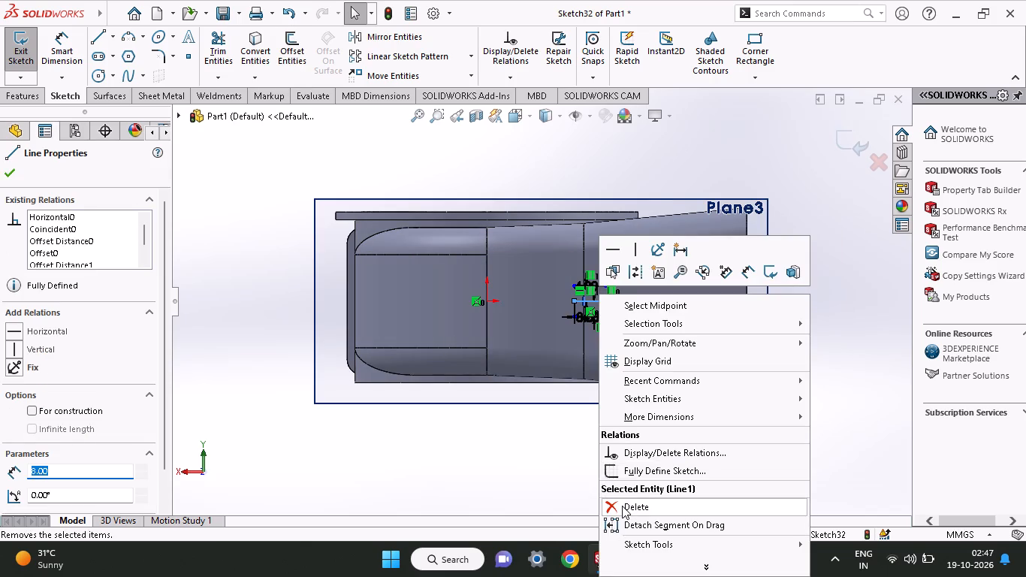
click(622, 506)
click(652, 312)
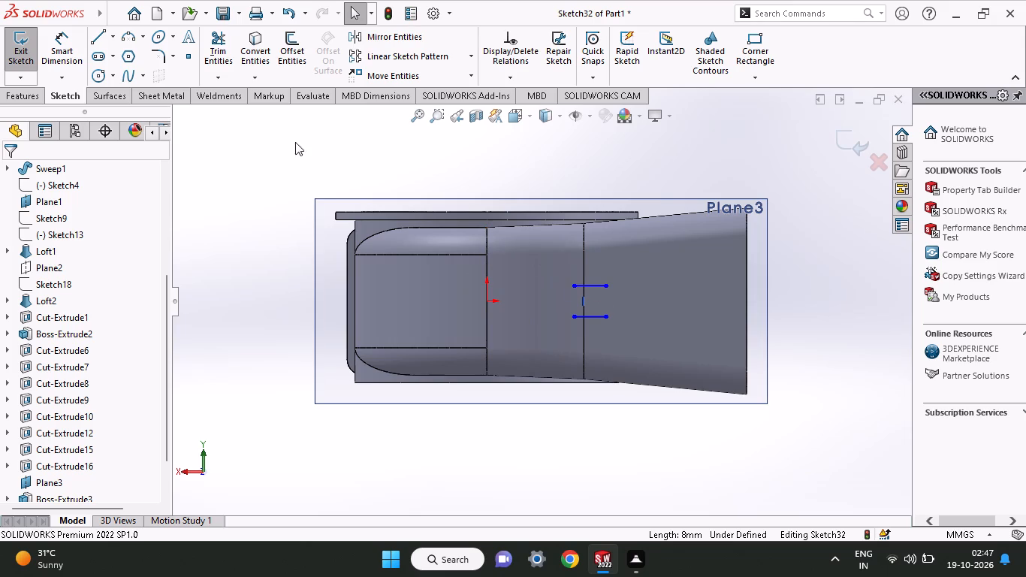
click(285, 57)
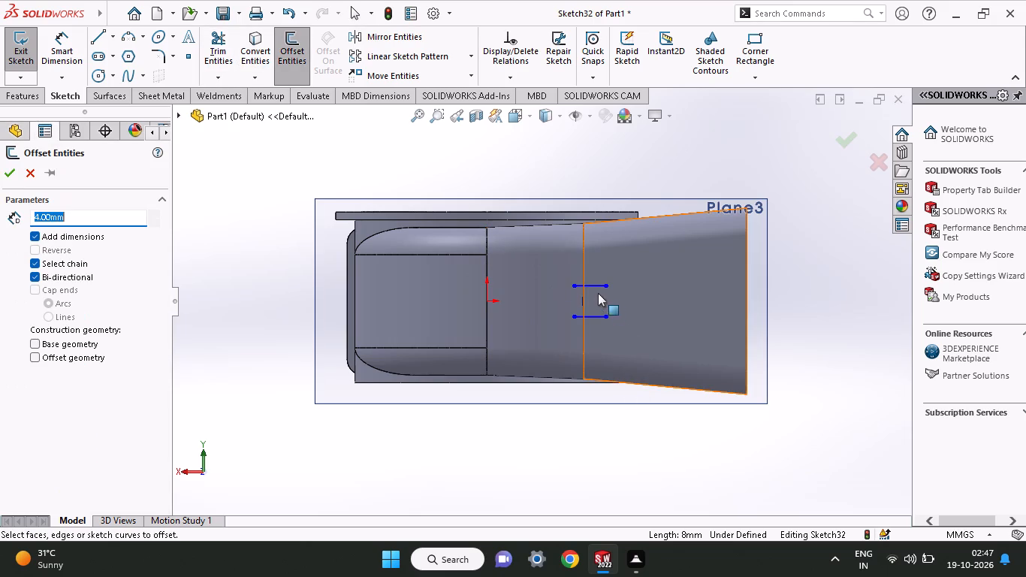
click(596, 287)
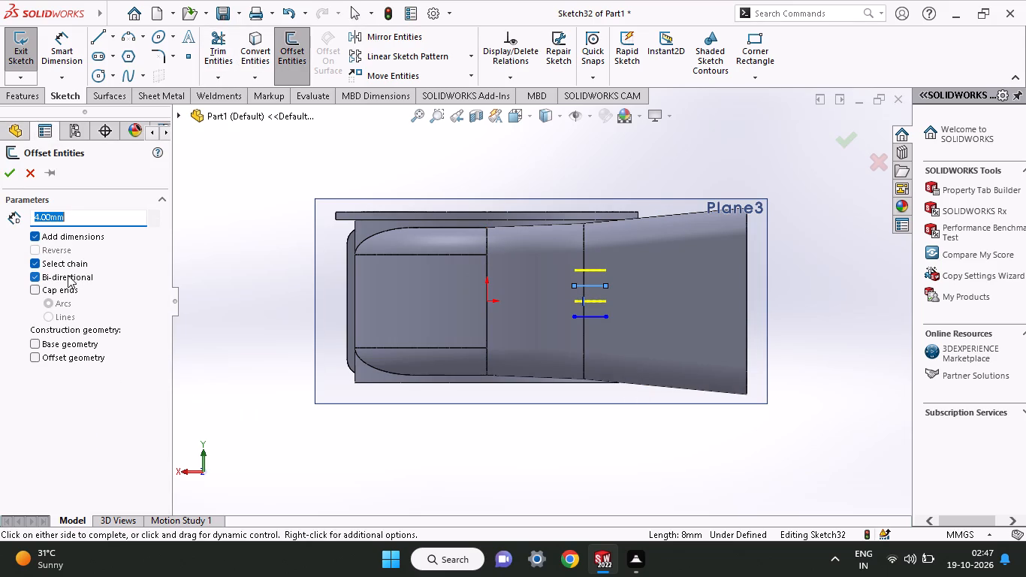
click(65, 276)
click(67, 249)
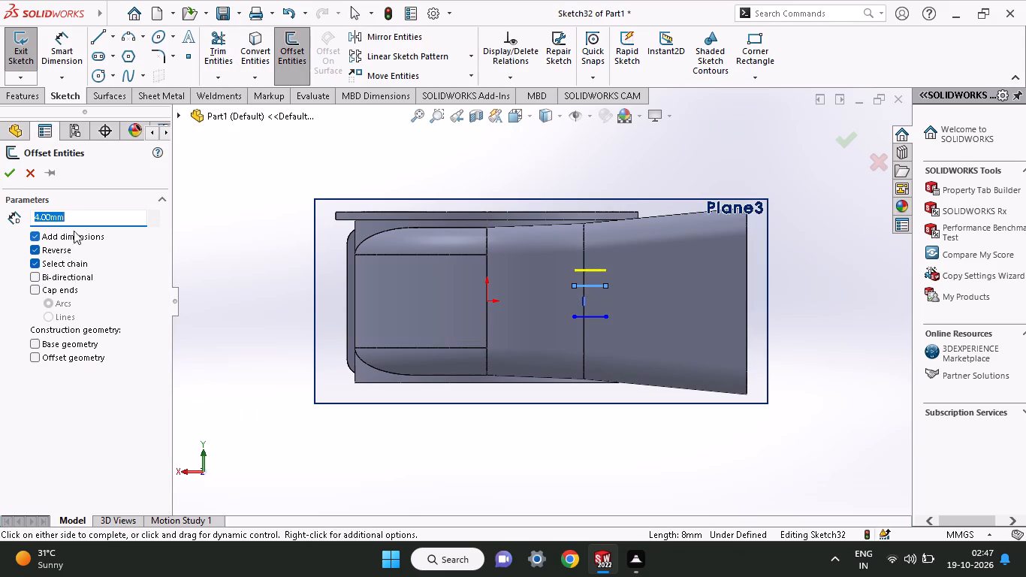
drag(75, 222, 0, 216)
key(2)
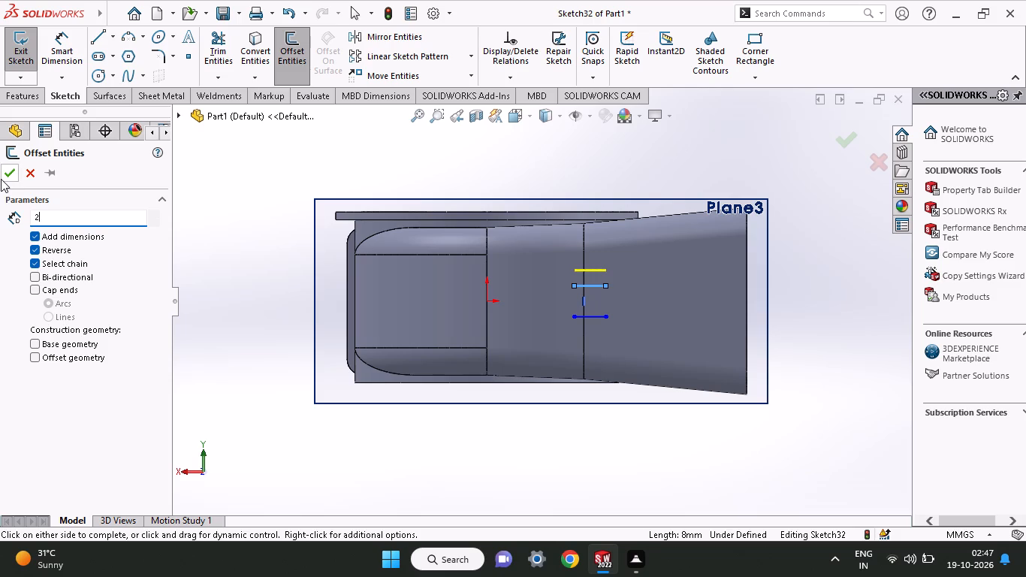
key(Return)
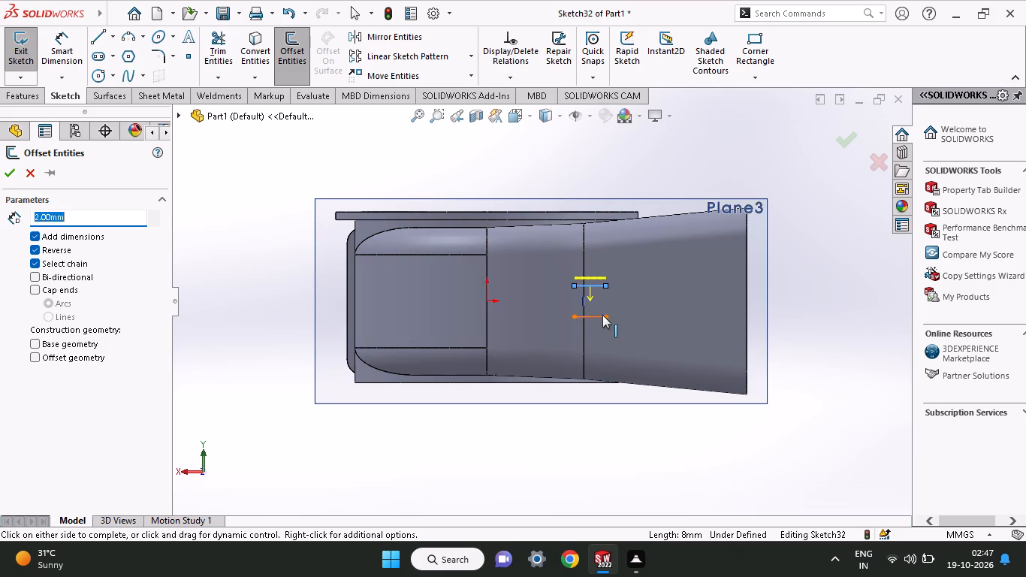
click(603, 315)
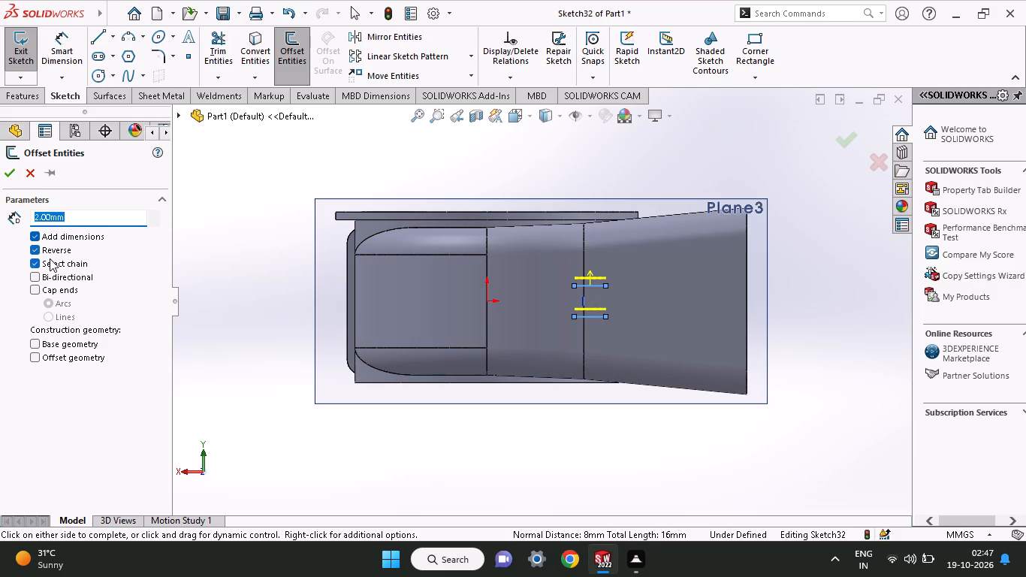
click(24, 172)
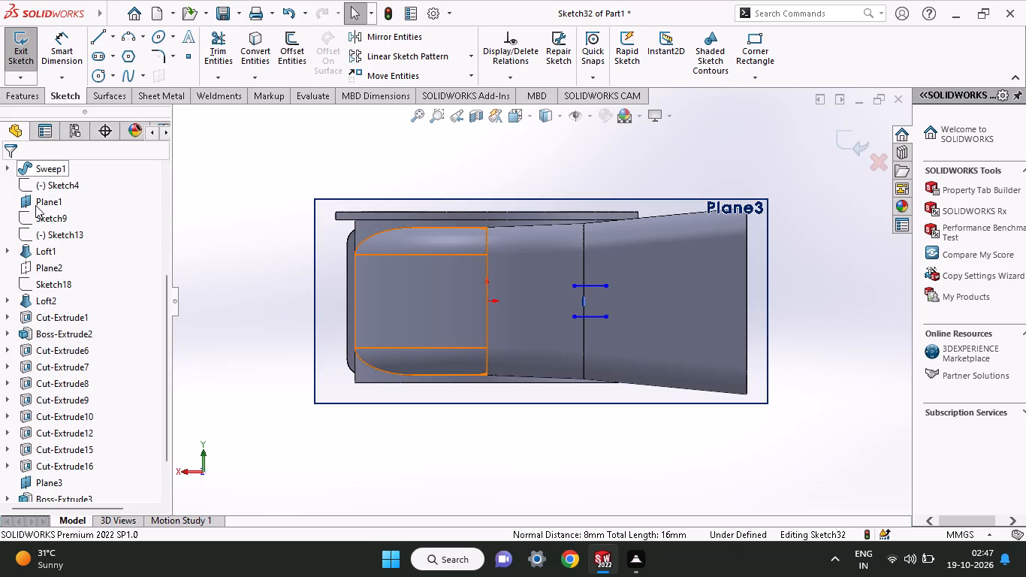
Offset each of the two 8 mm lines outward by 2 mm, away from each other, without adding dimensions.
click(291, 50)
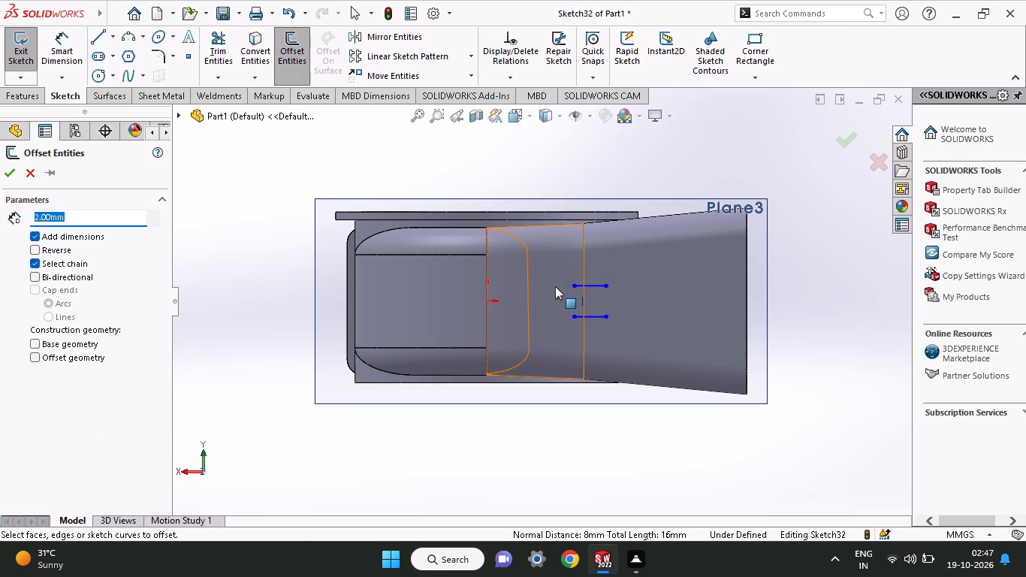
click(587, 282)
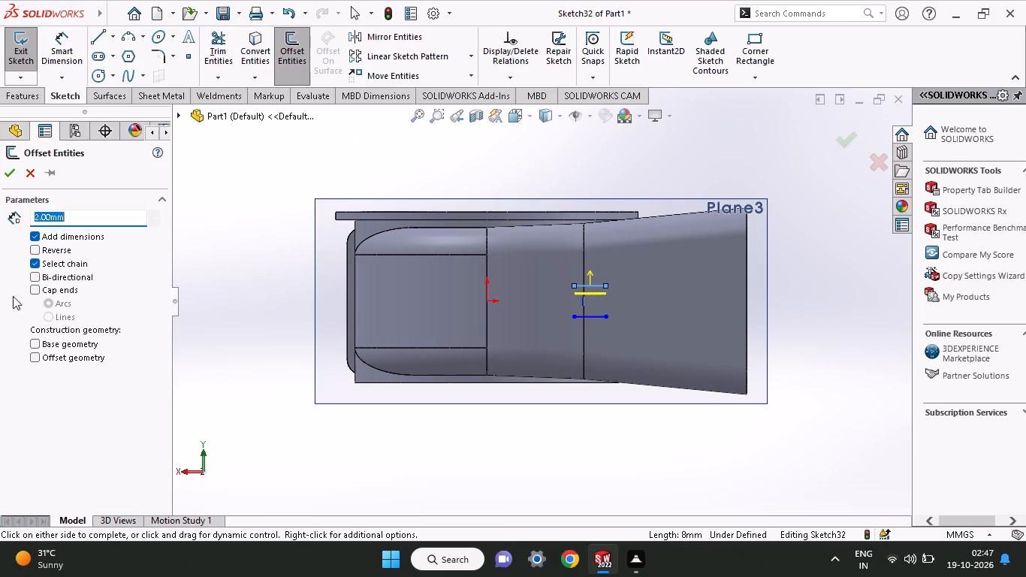
click(37, 242)
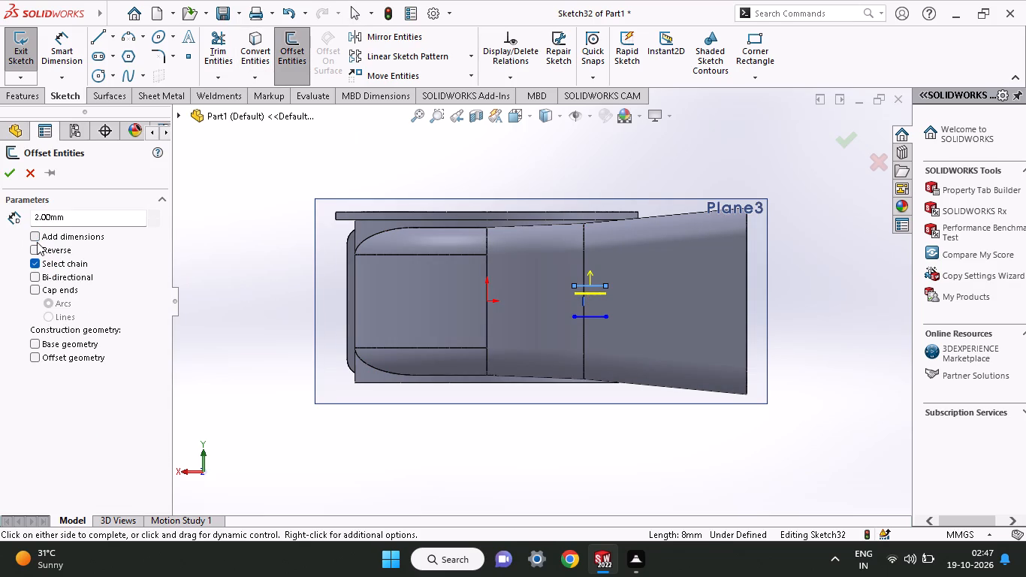
click(32, 249)
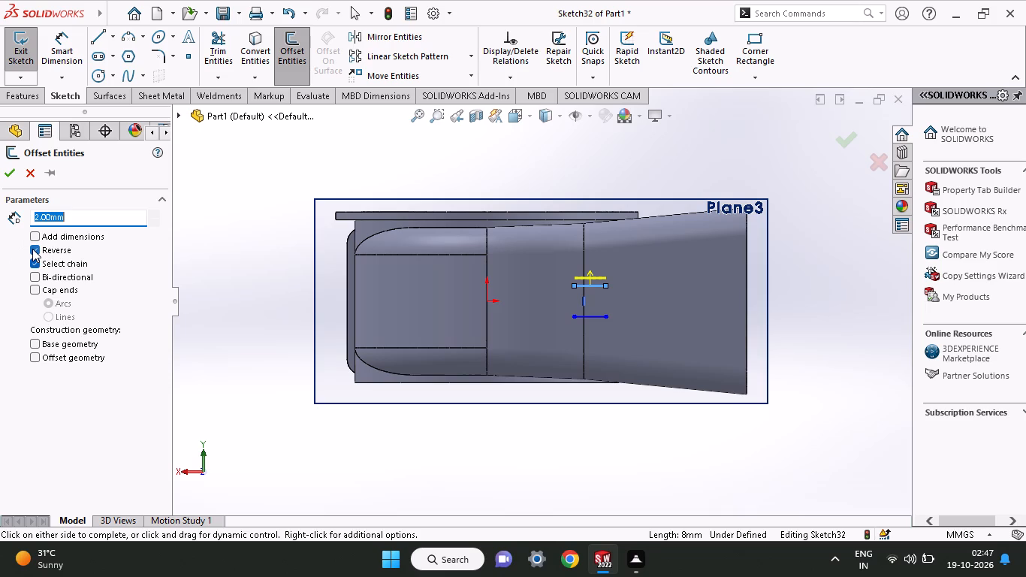
click(10, 176)
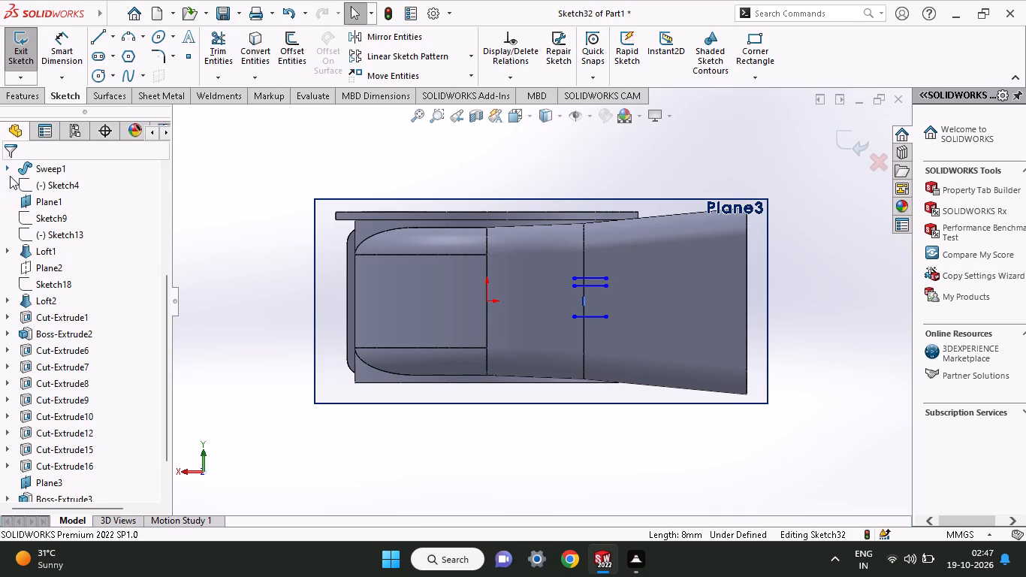
click(288, 63)
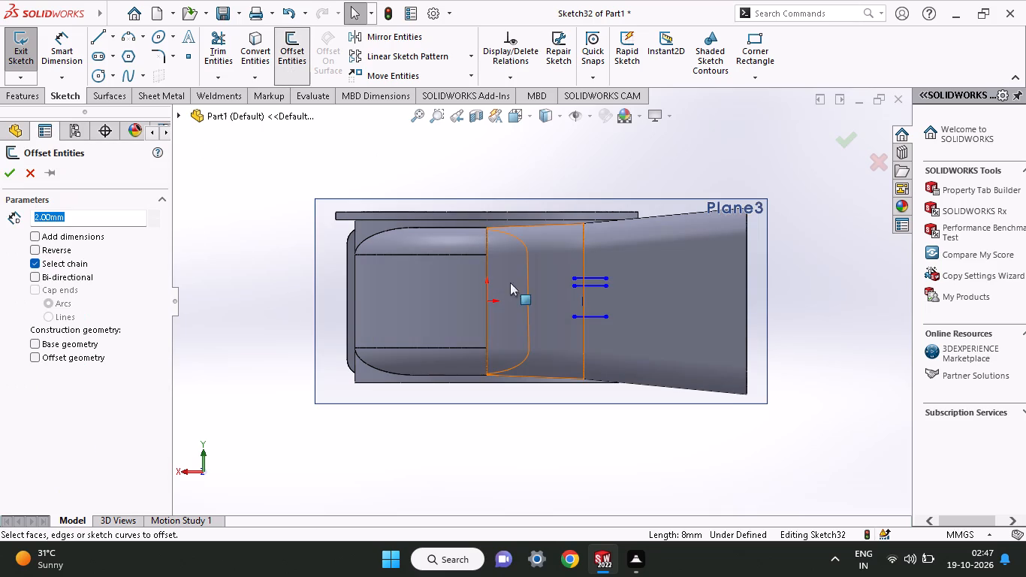
click(599, 321)
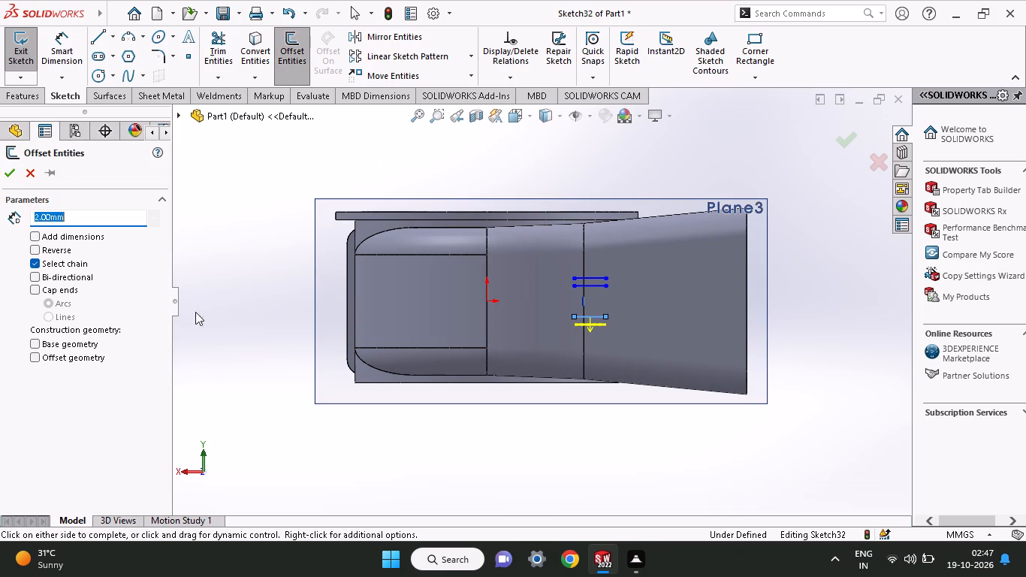
click(11, 166)
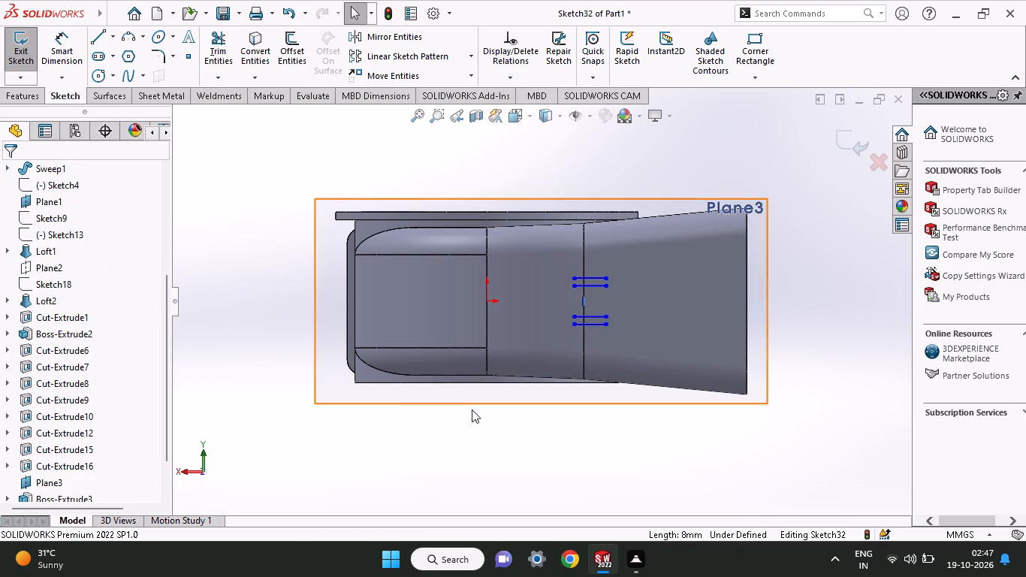
Connect the ends of the four parallel lines with a vertical line on each side, from the outermost top to the outermost bottom line.
middle_drag(521, 409, 511, 409)
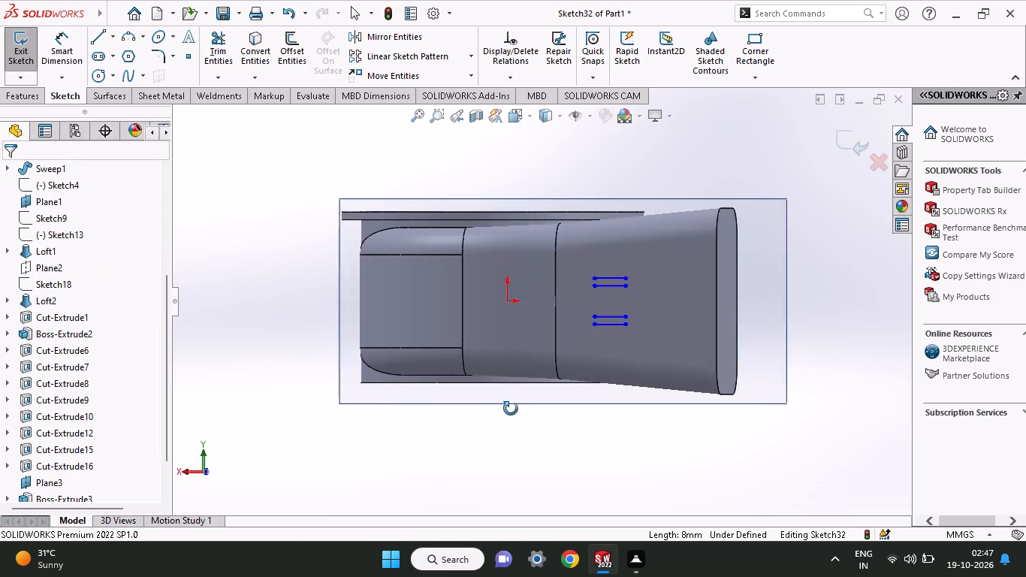
middle_drag(511, 409, 463, 421)
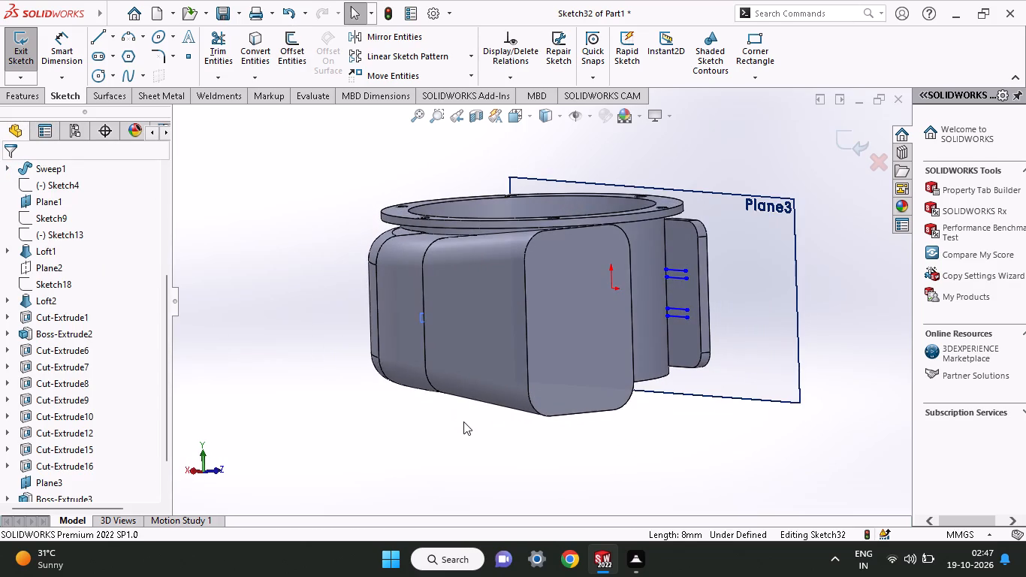
click(104, 38)
click(668, 268)
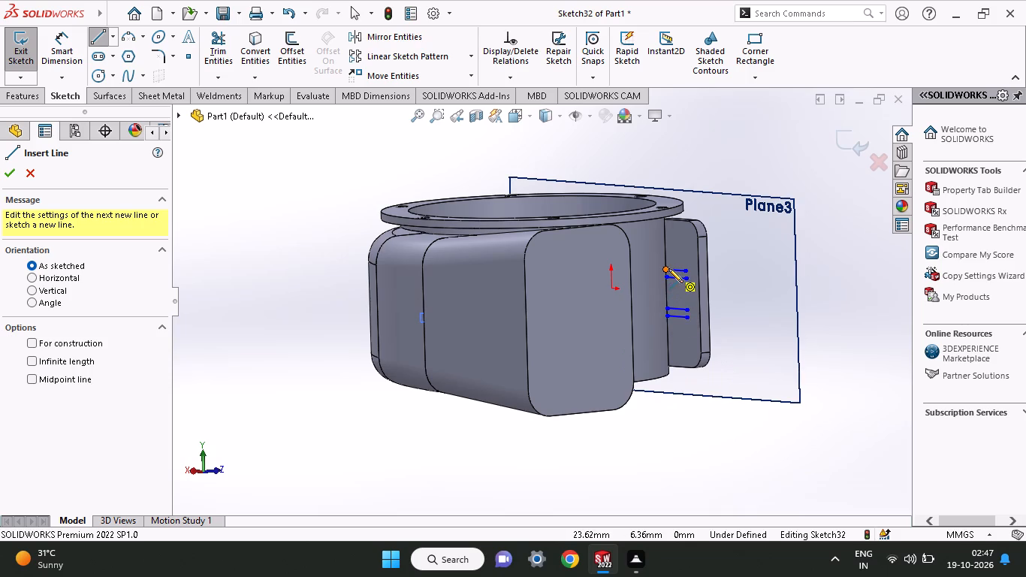
click(668, 317)
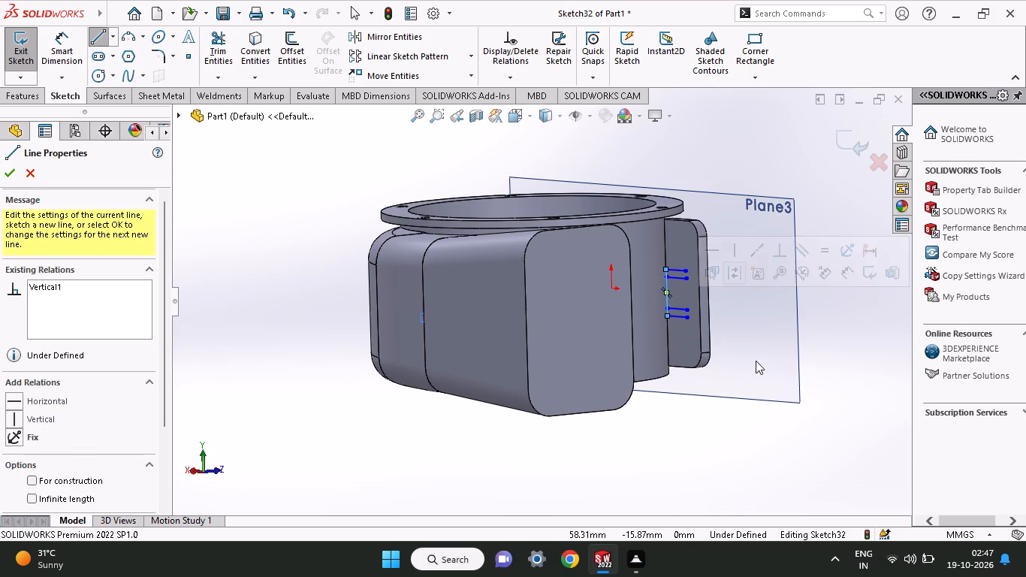
right_click(756, 361)
click(771, 372)
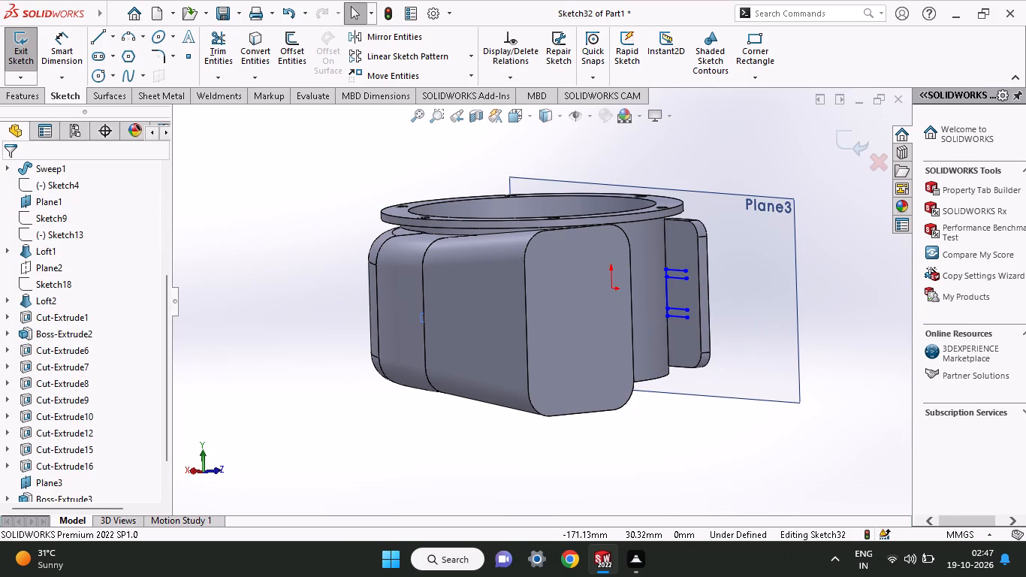
click(101, 42)
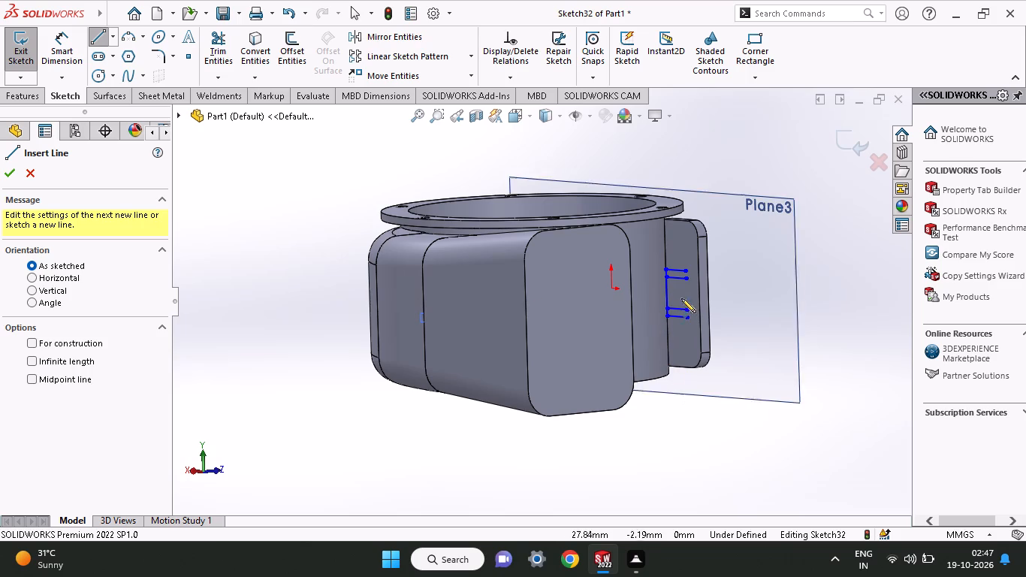
click(687, 272)
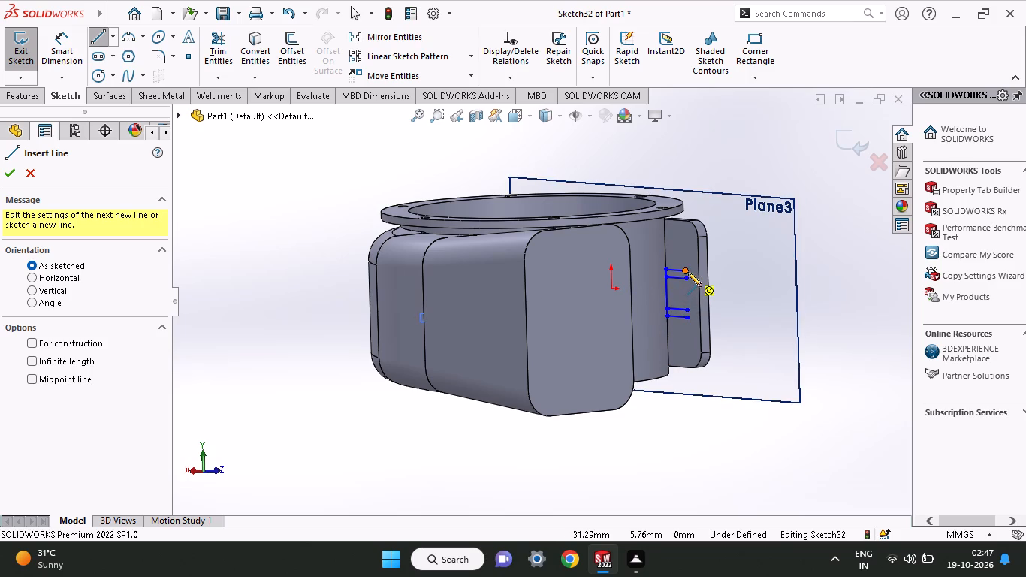
click(688, 321)
right_click(731, 304)
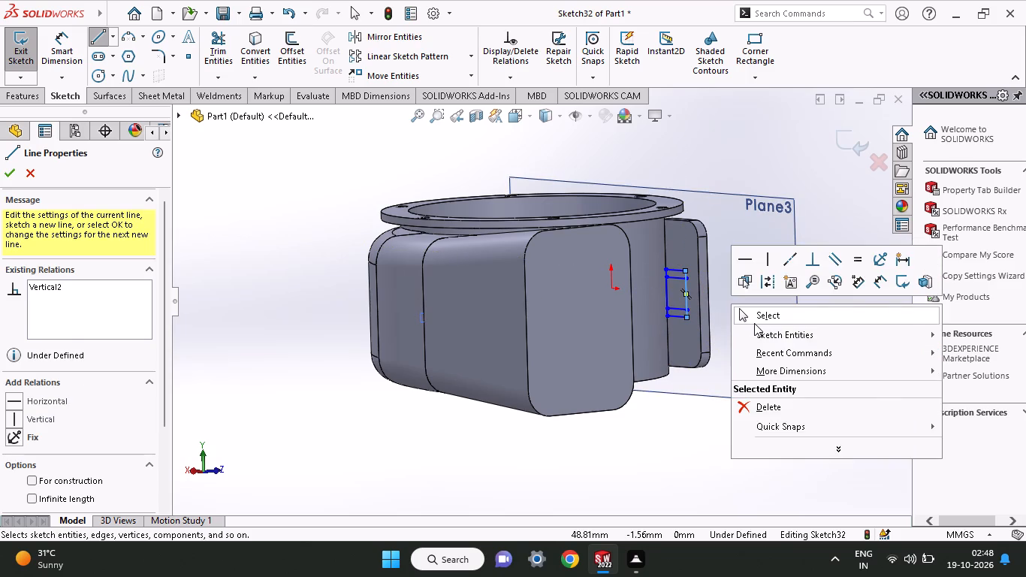
click(754, 323)
Trim both vertical lines between the two inner horizontals, leaving two separate thin rectangles on the tab face.
middle_drag(750, 324, 747, 321)
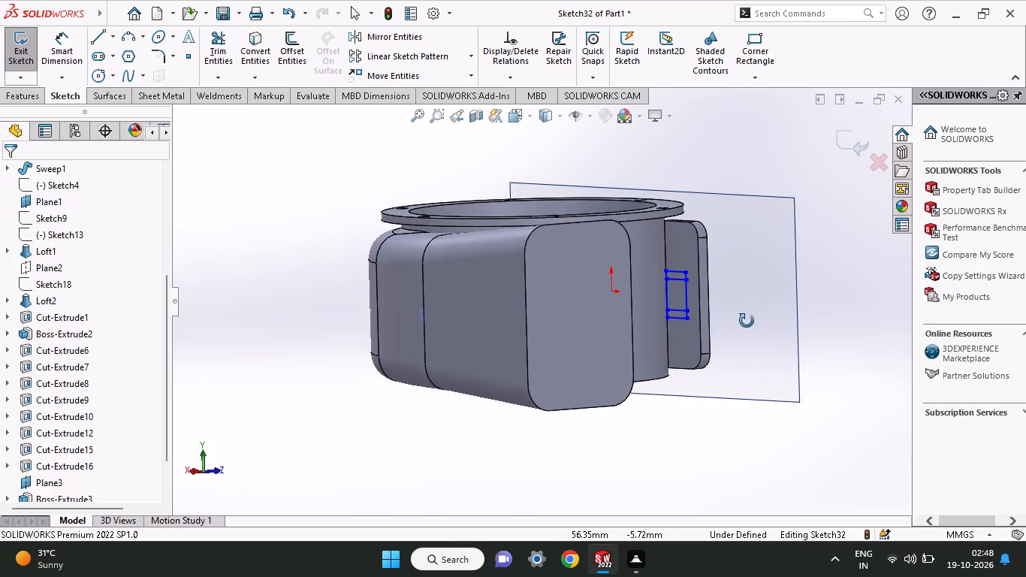
middle_drag(747, 321, 742, 321)
click(211, 56)
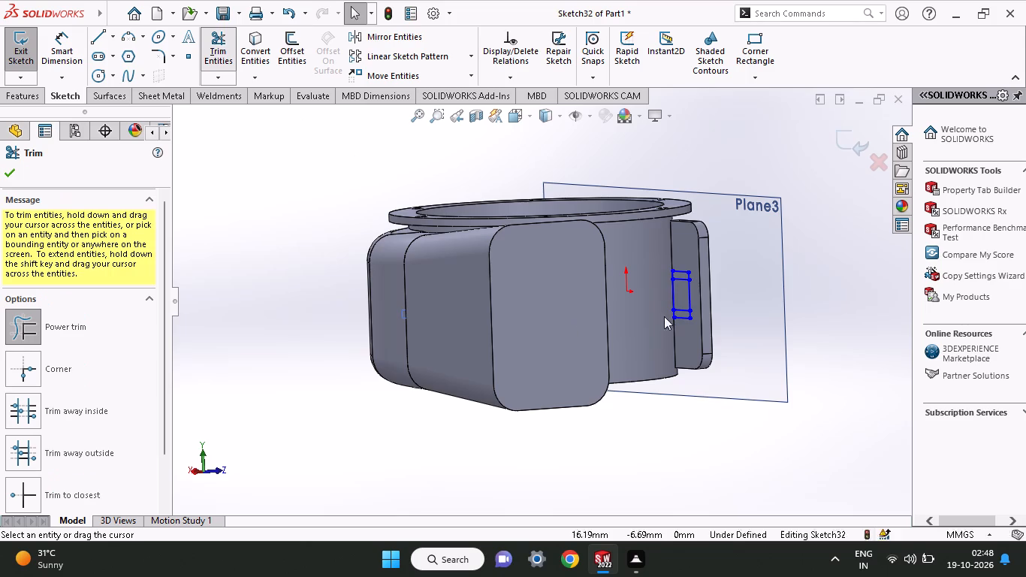
drag(664, 288, 706, 293)
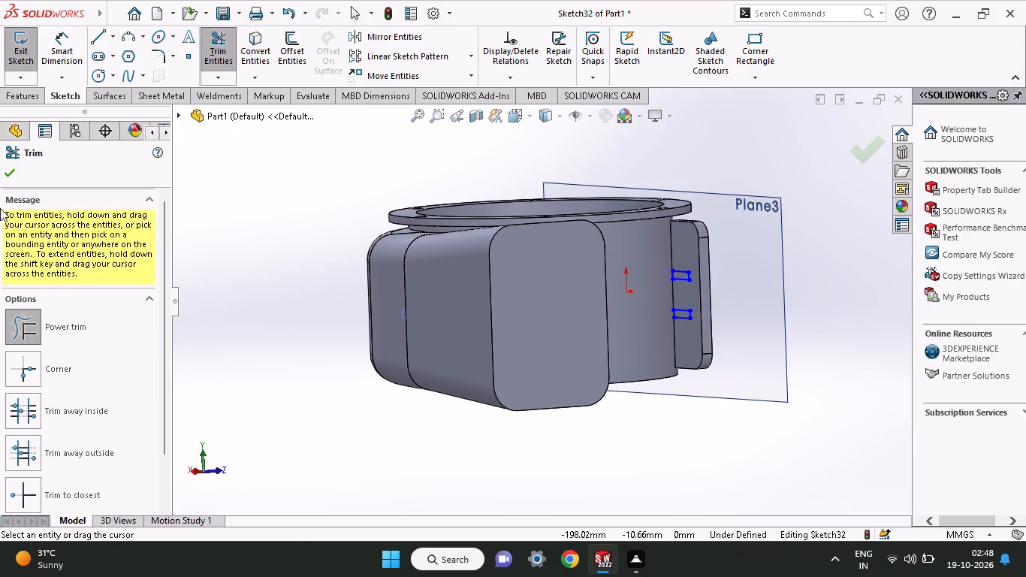
click(12, 165)
Extrude the two thin rectangles as merged ribs using Up To Surface, ending on the housing's outer cylindrical face.
click(25, 96)
click(24, 64)
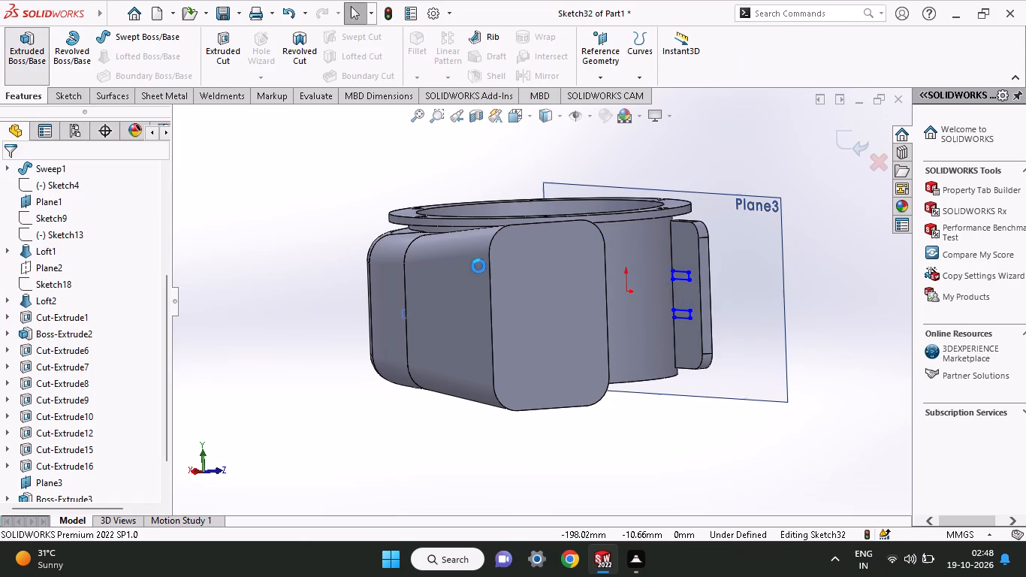
middle_drag(682, 395, 637, 394)
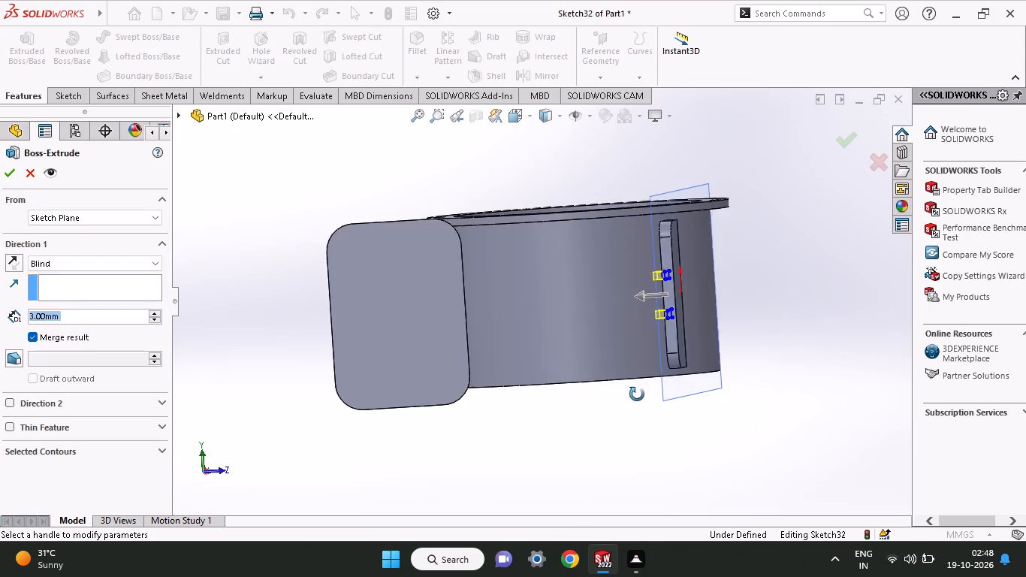
middle_drag(637, 394, 662, 247)
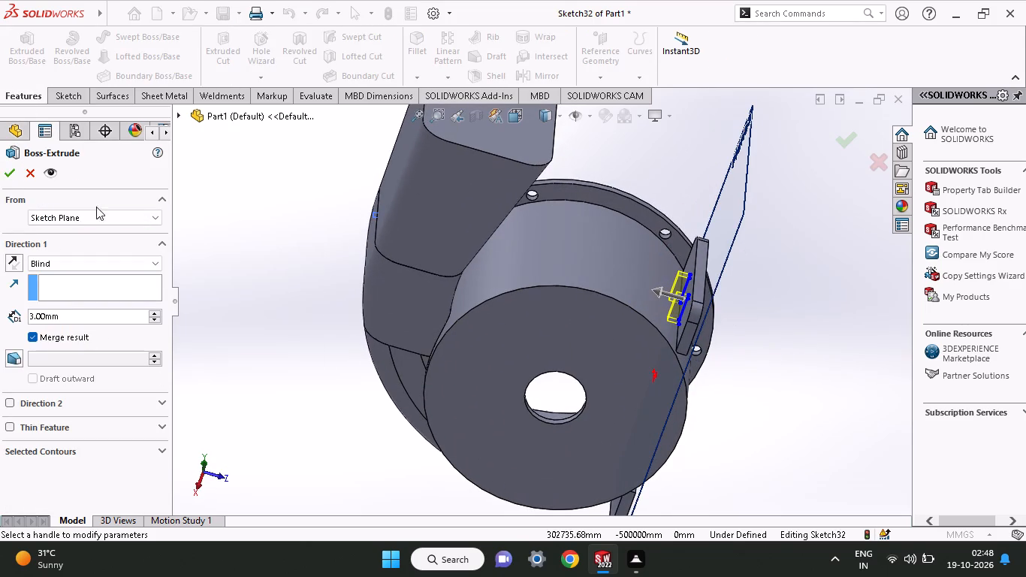
click(80, 260)
click(82, 313)
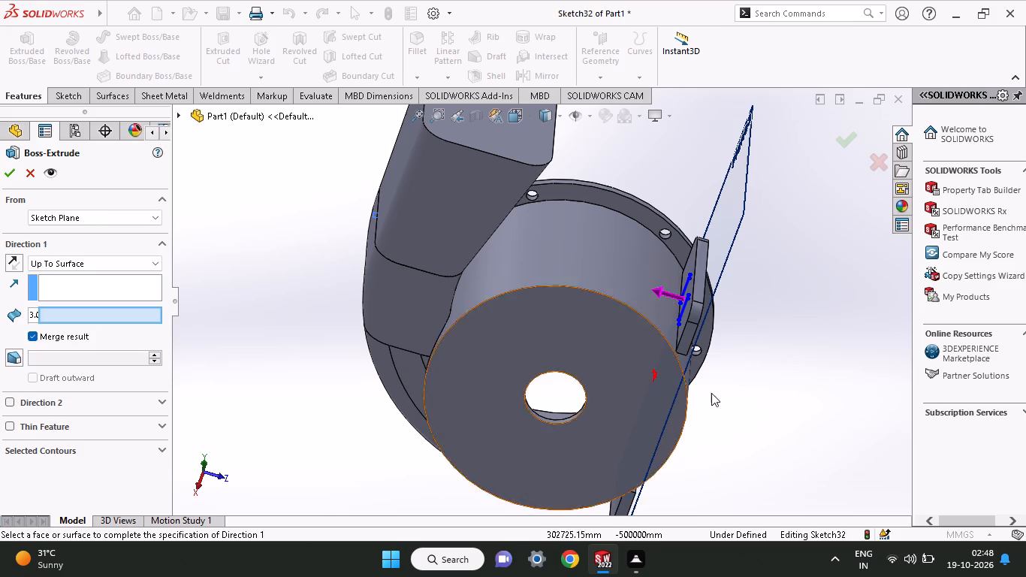
click(595, 273)
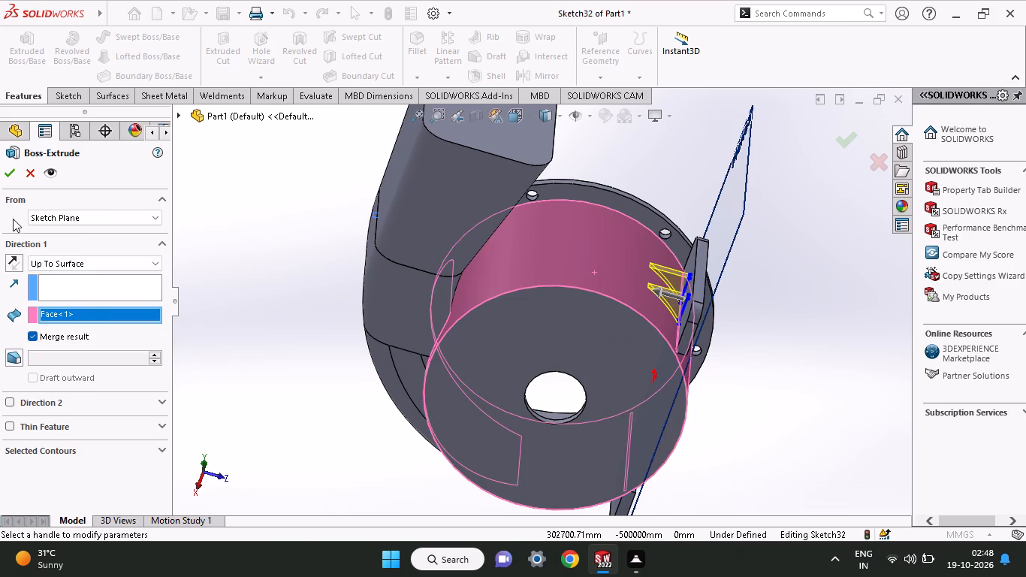
click(10, 171)
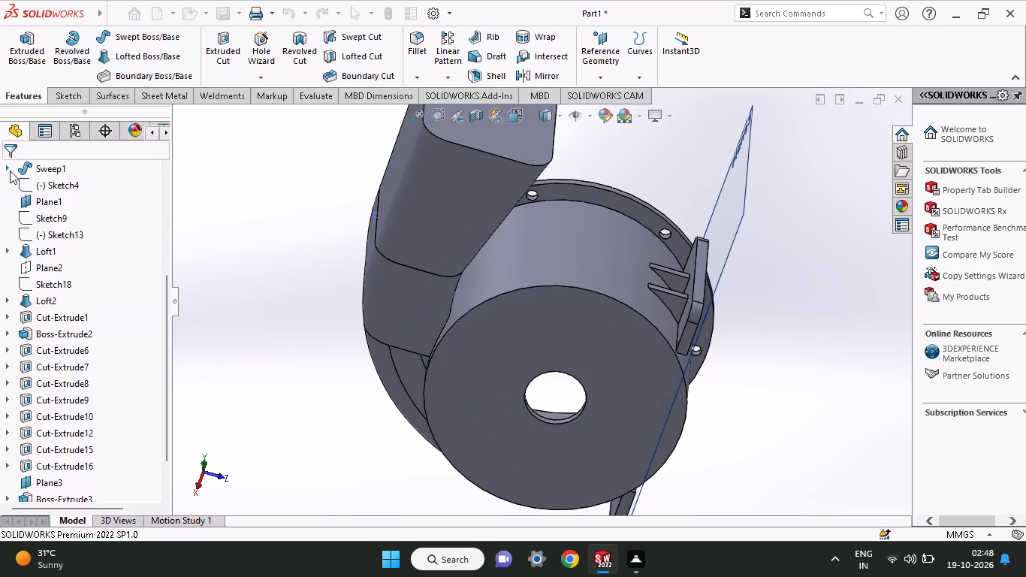
Examine the inner face of the side tab opposite the ribbed one.
middle_drag(831, 393, 846, 481)
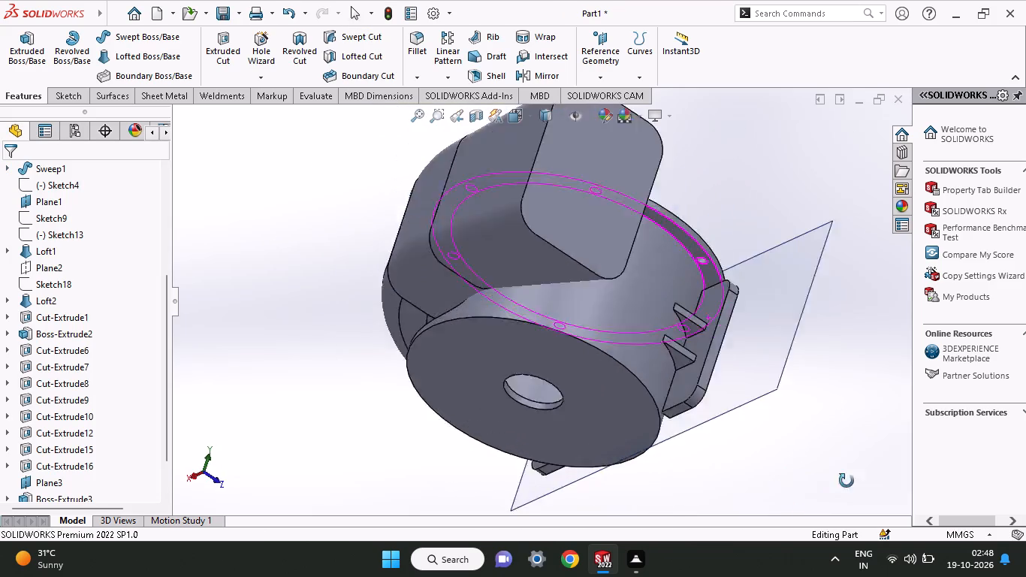
middle_drag(846, 481, 713, 576)
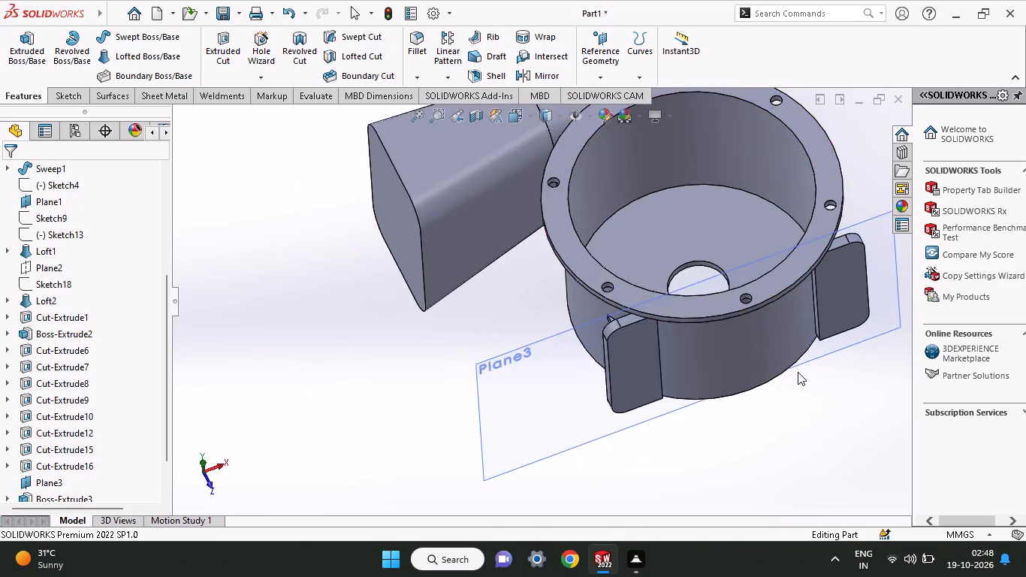
middle_drag(798, 372, 807, 459)
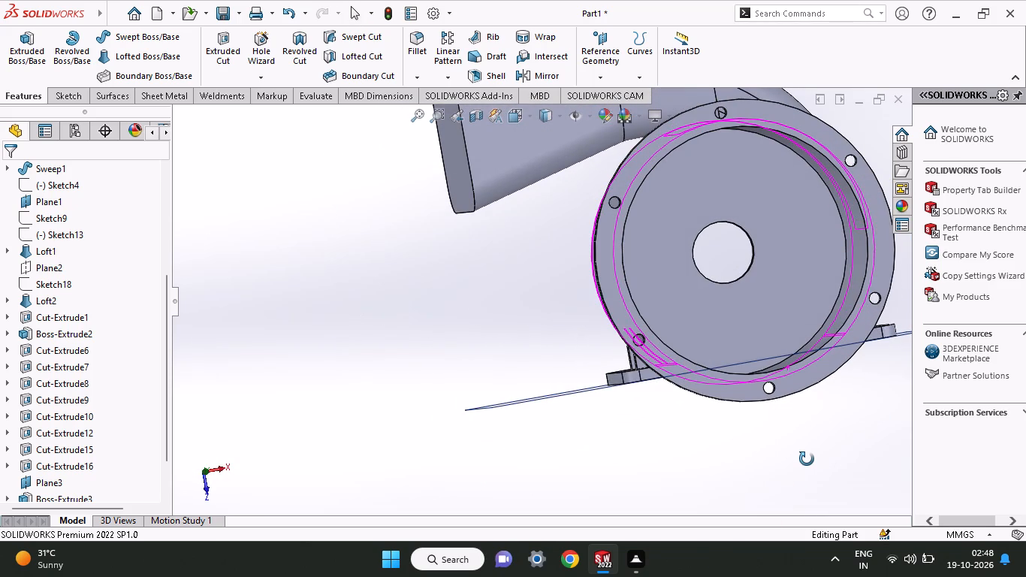
middle_drag(807, 459, 683, 554)
middle_drag(757, 448, 763, 457)
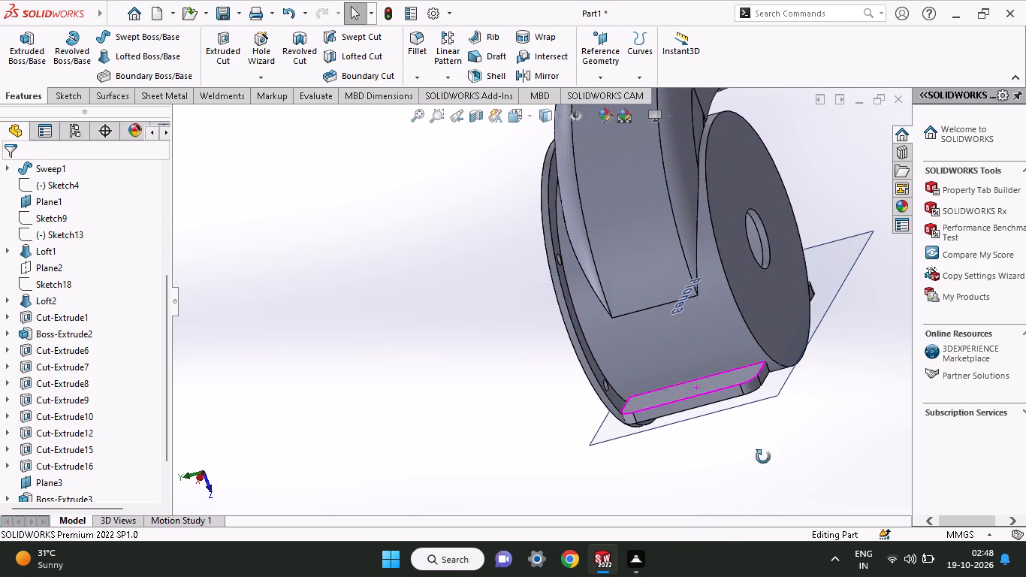
middle_drag(763, 457, 779, 483)
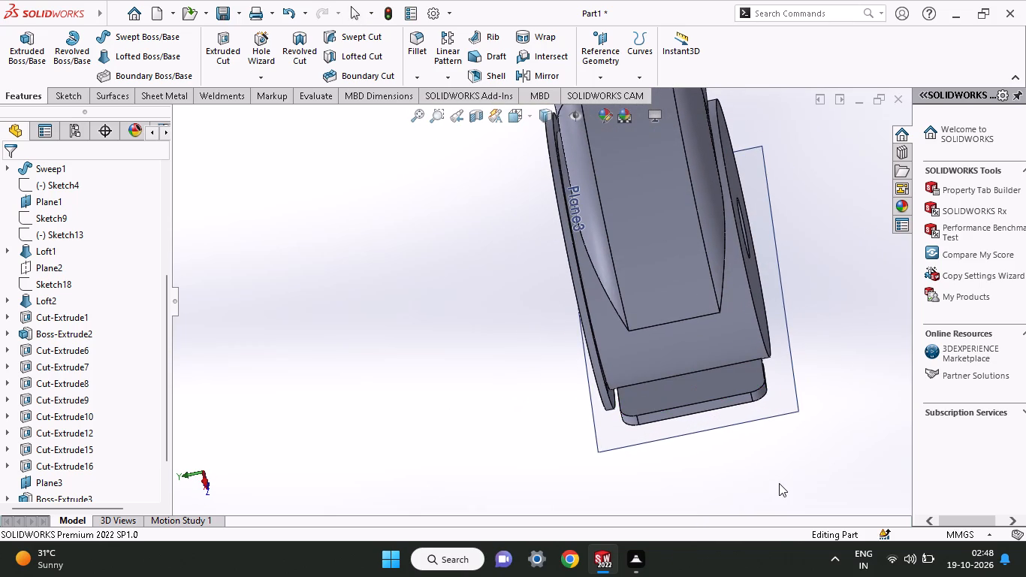
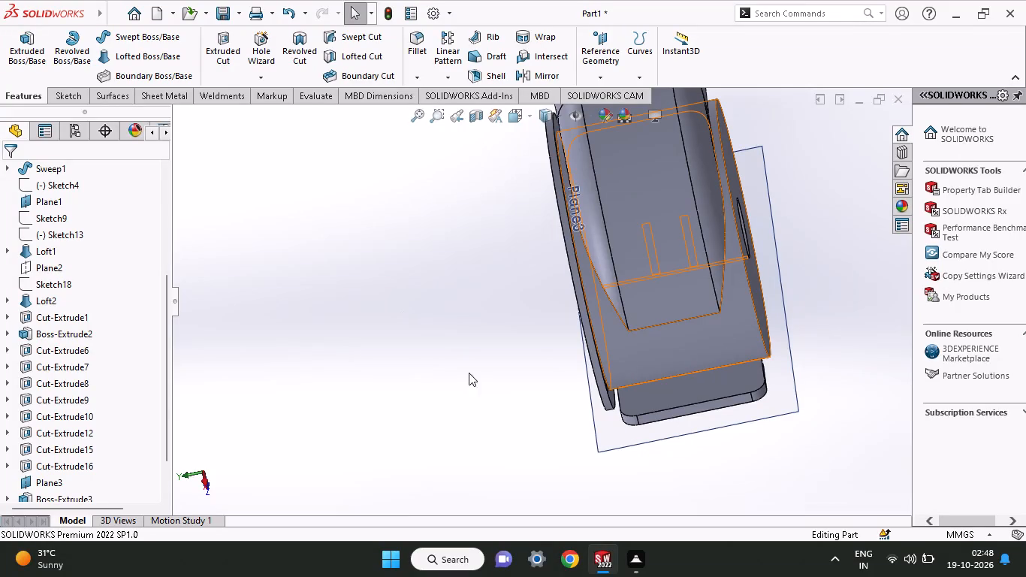
Start a sketch on the unribbed side tab's inner face and draw a horizontal line about 12 mm long, level with the origin.
click(673, 399)
click(736, 364)
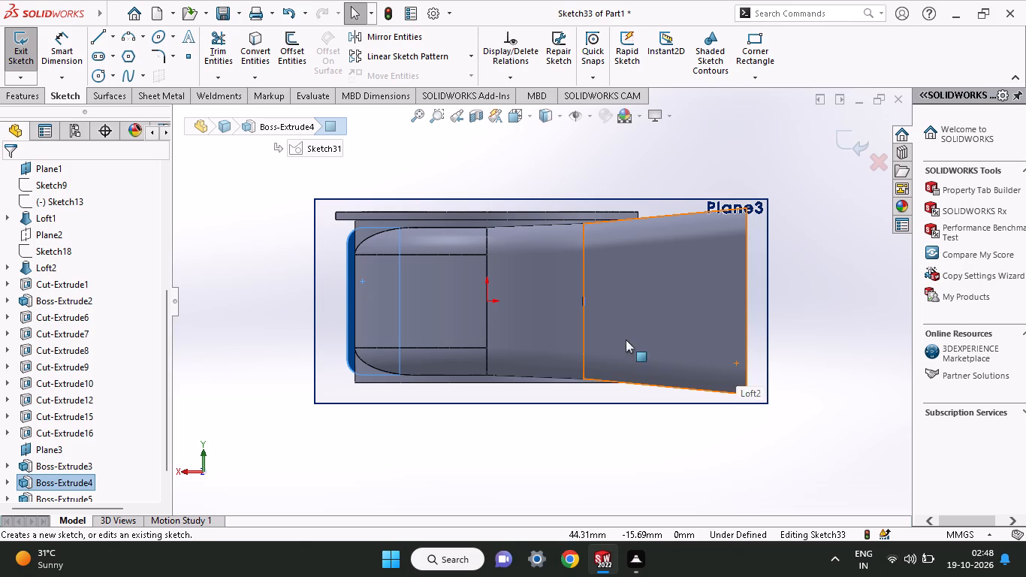
click(99, 36)
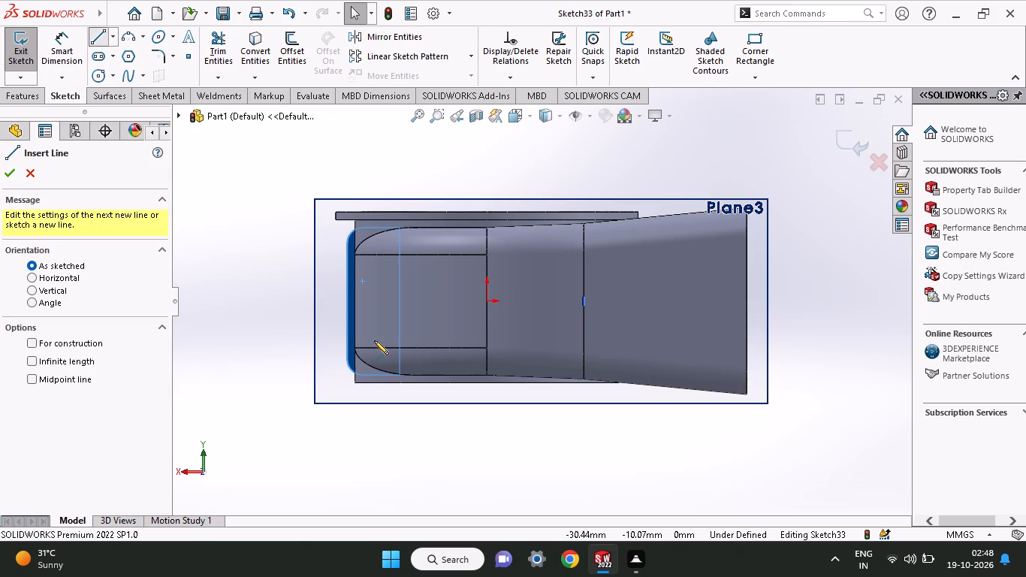
click(400, 298)
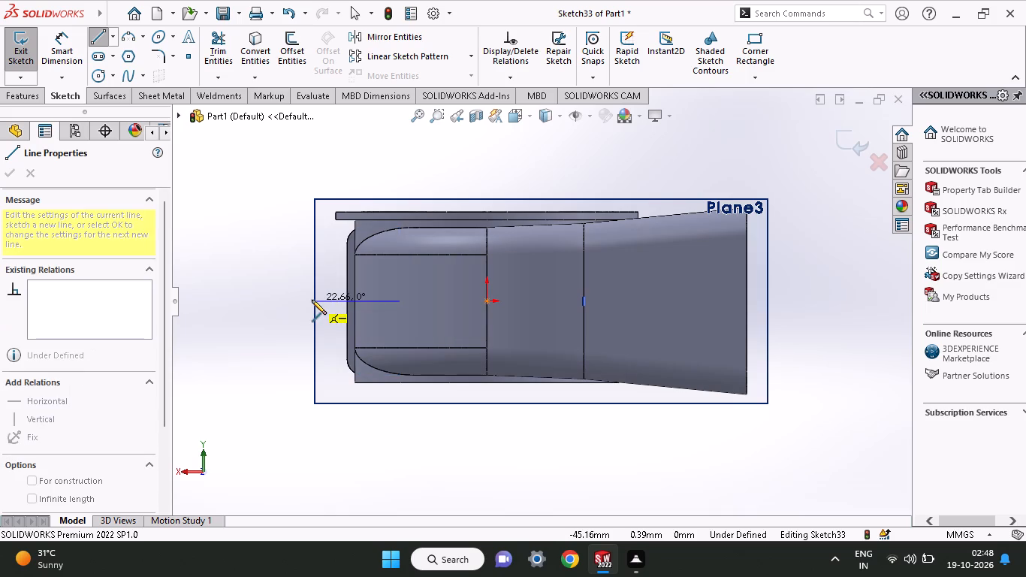
click(354, 301)
right_click(248, 300)
click(261, 309)
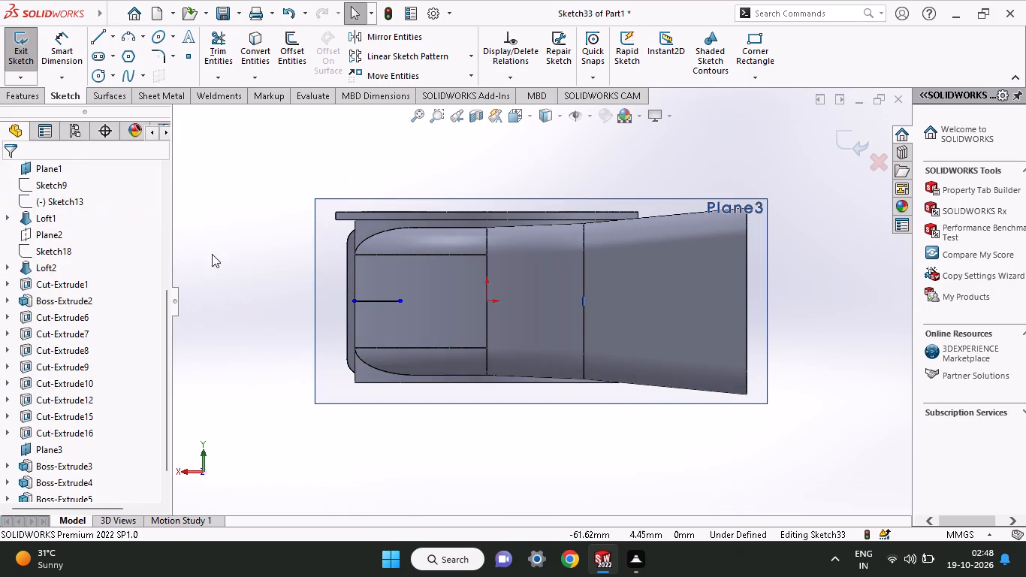
Dimension the horizontal line's length to 8 mm.
click(66, 60)
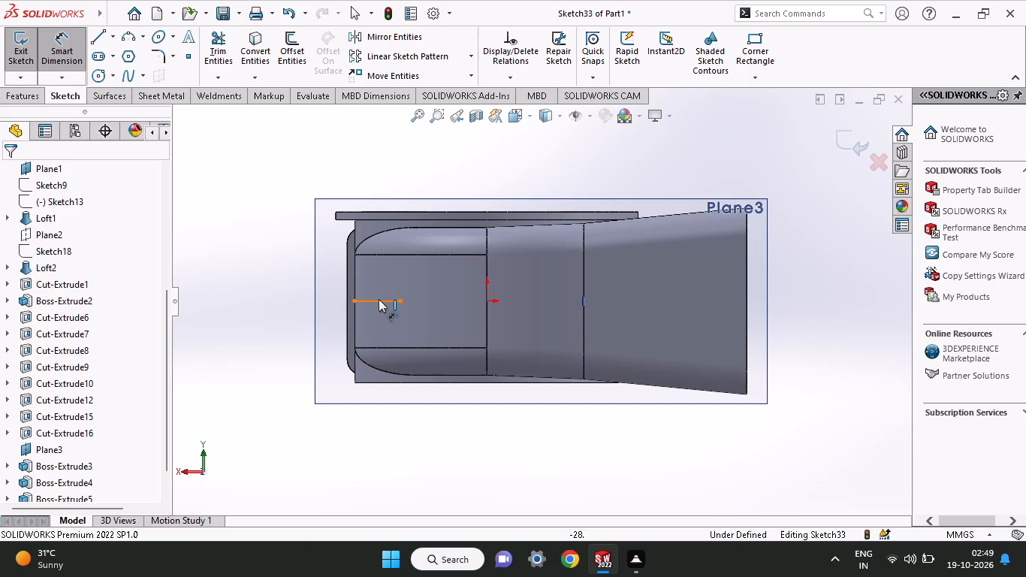
click(379, 299)
click(382, 282)
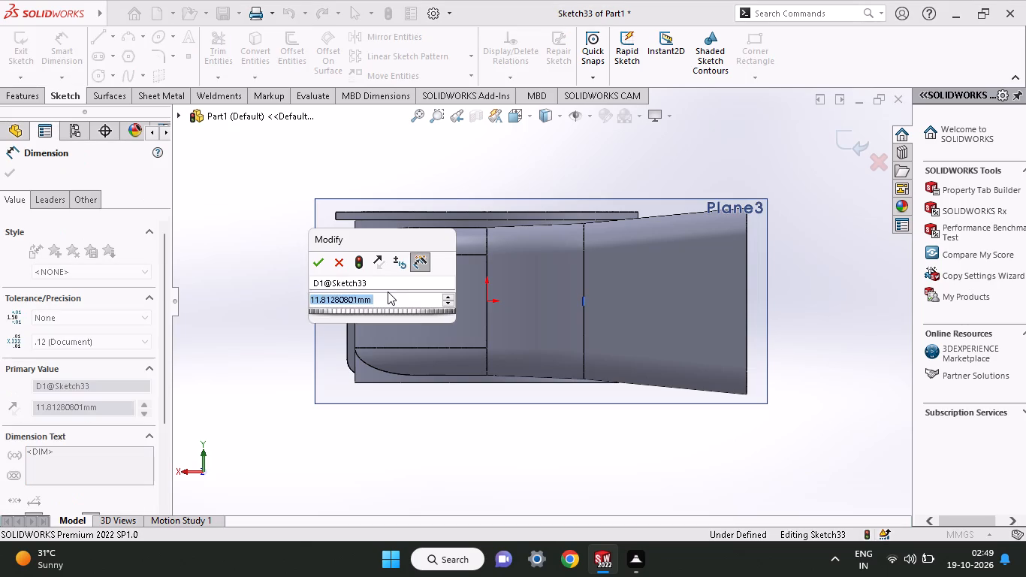
key(8)
key(Return)
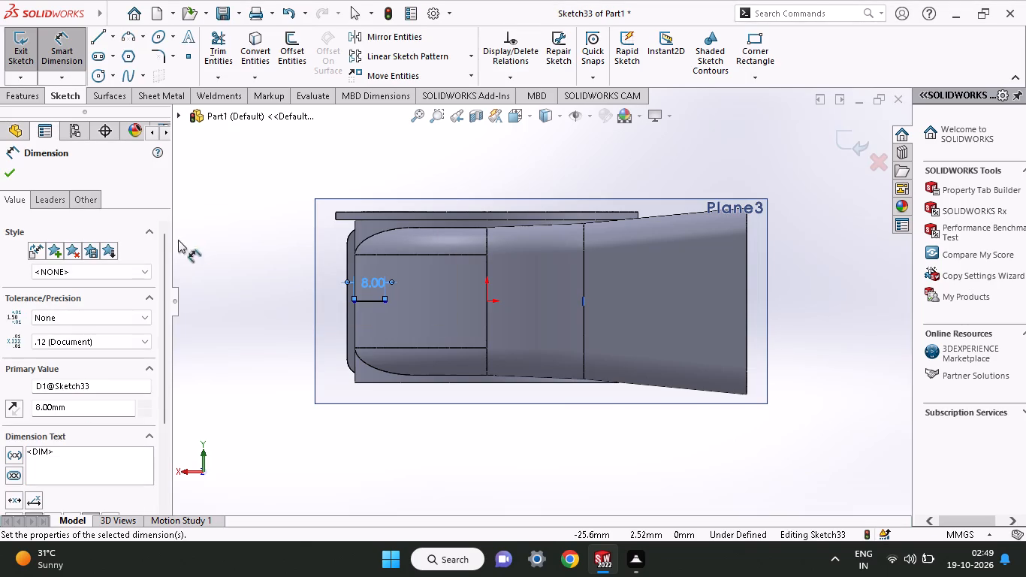
click(11, 176)
Dimension the line's inner endpoint at 0 mm from the tab edge that meets the housing cylinder.
middle_drag(478, 449, 449, 370)
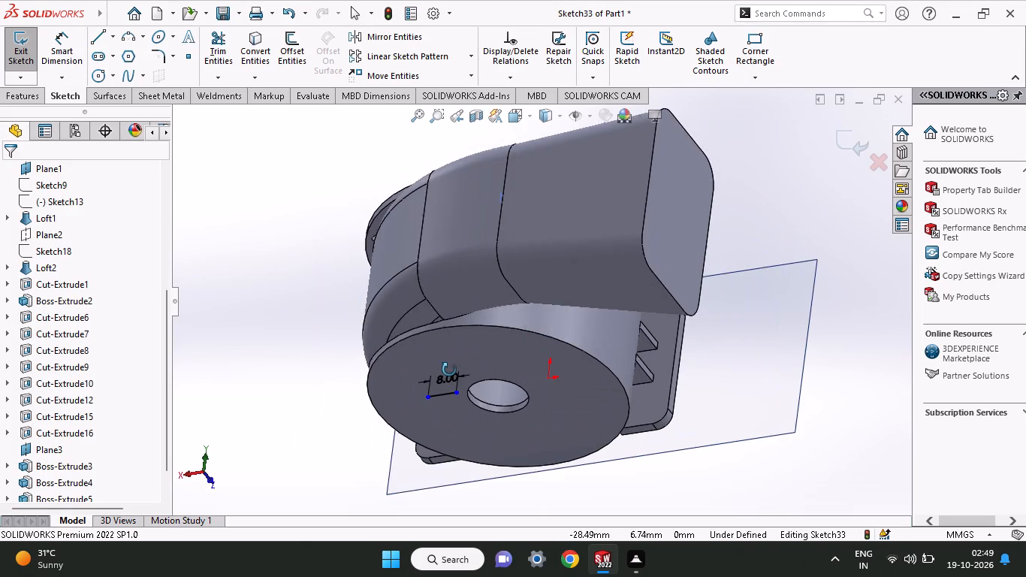
middle_drag(449, 370, 507, 280)
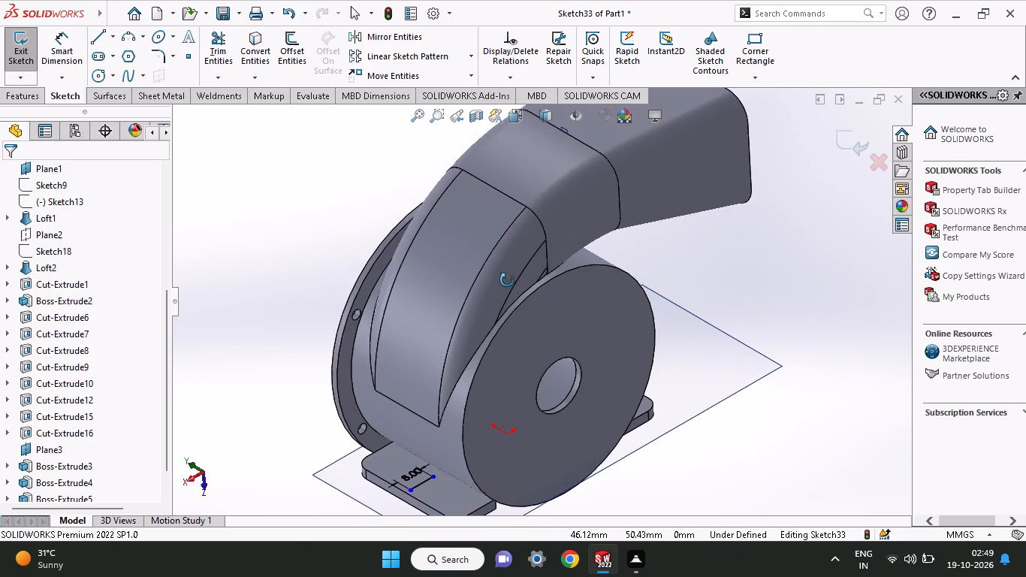
middle_drag(507, 280, 505, 301)
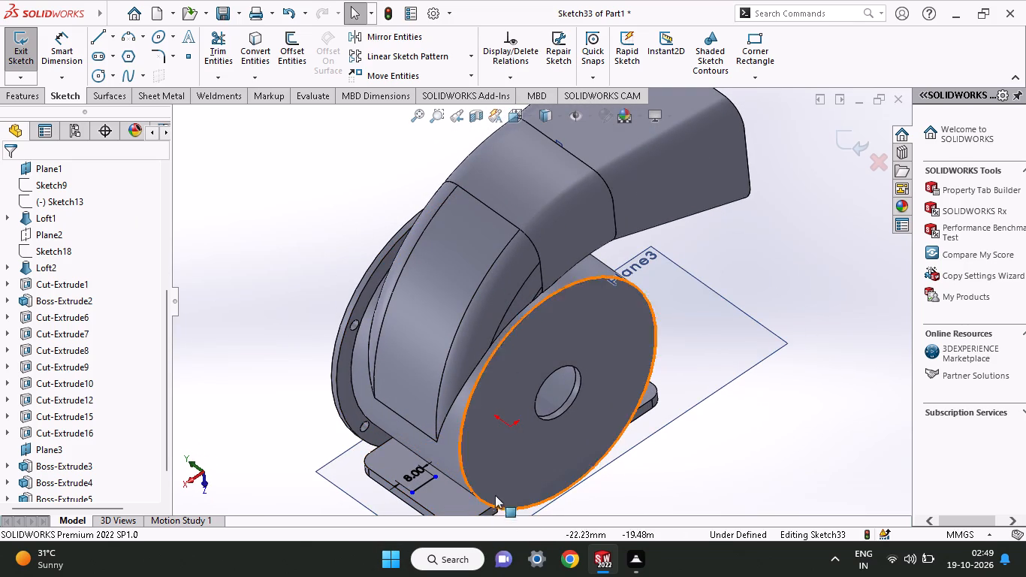
click(64, 52)
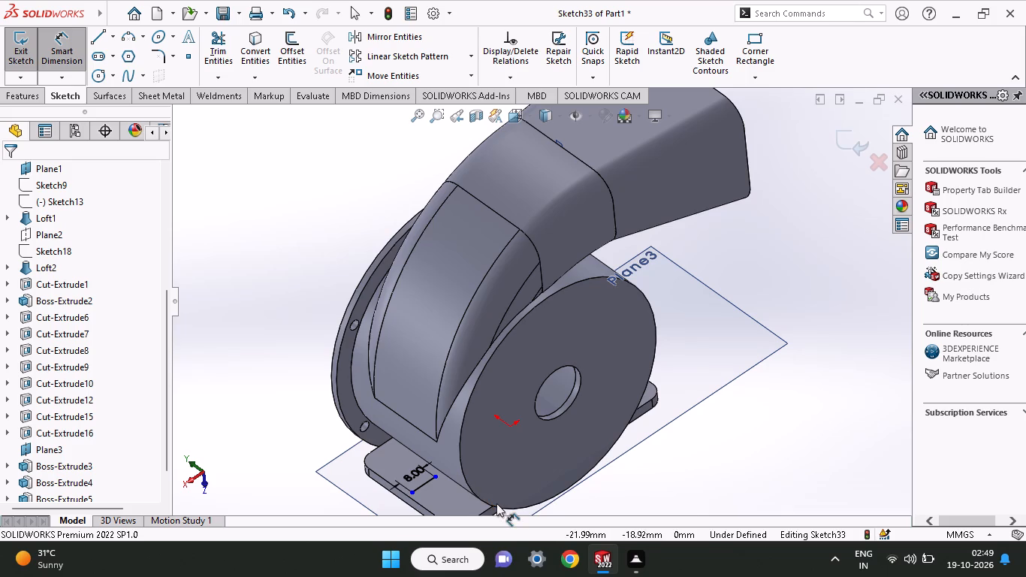
middle_drag(474, 477, 476, 453)
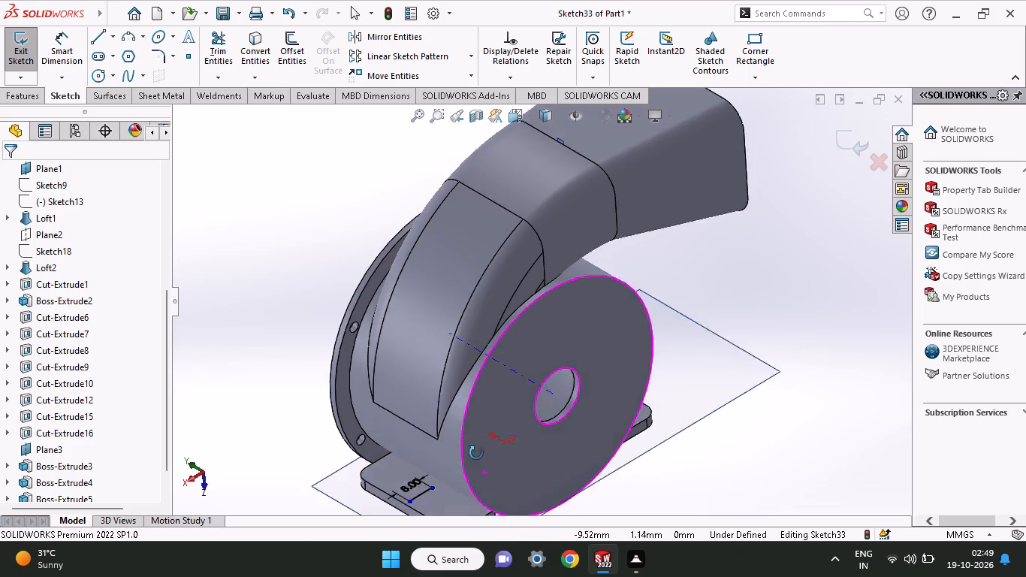
middle_drag(476, 453, 483, 515)
ctrl+scroll(483, 515, up, 3)
ctrl+scroll(508, 451, up, 2)
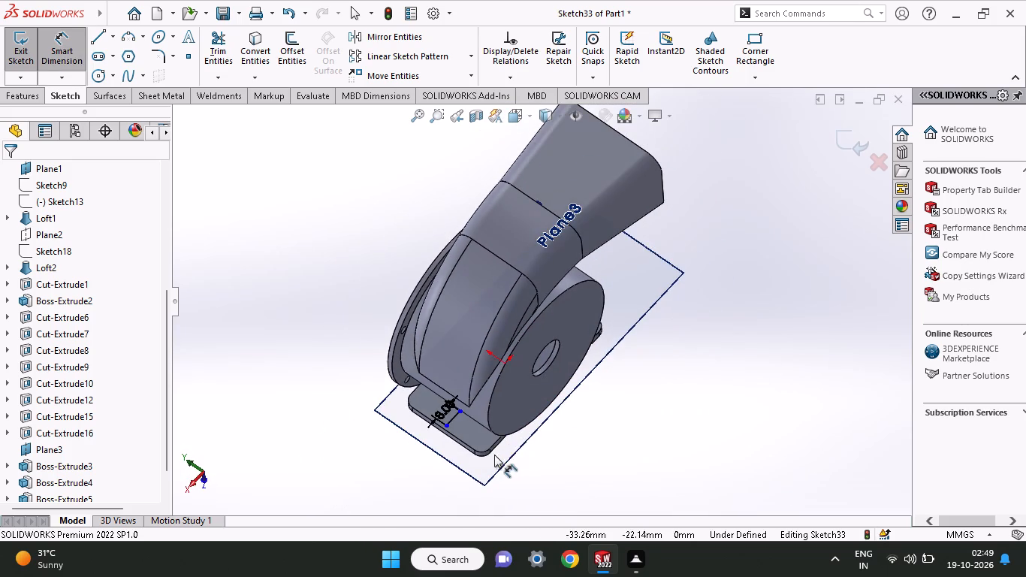
middle_drag(494, 455, 451, 382)
middle_drag(451, 382, 476, 360)
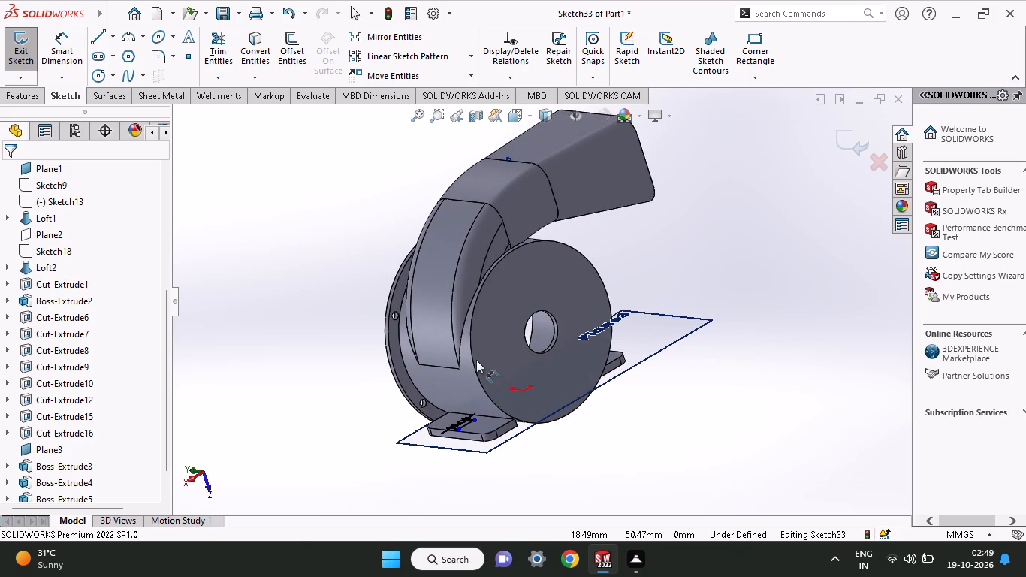
ctrl+scroll(475, 422, down, 3)
ctrl+scroll(548, 402, down, 1)
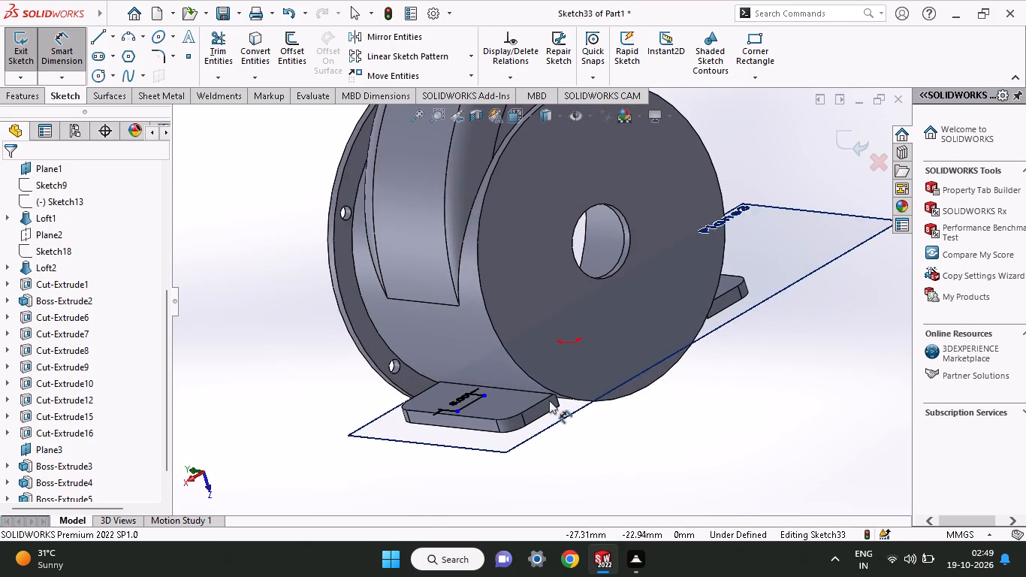
ctrl+scroll(549, 400, down, 2)
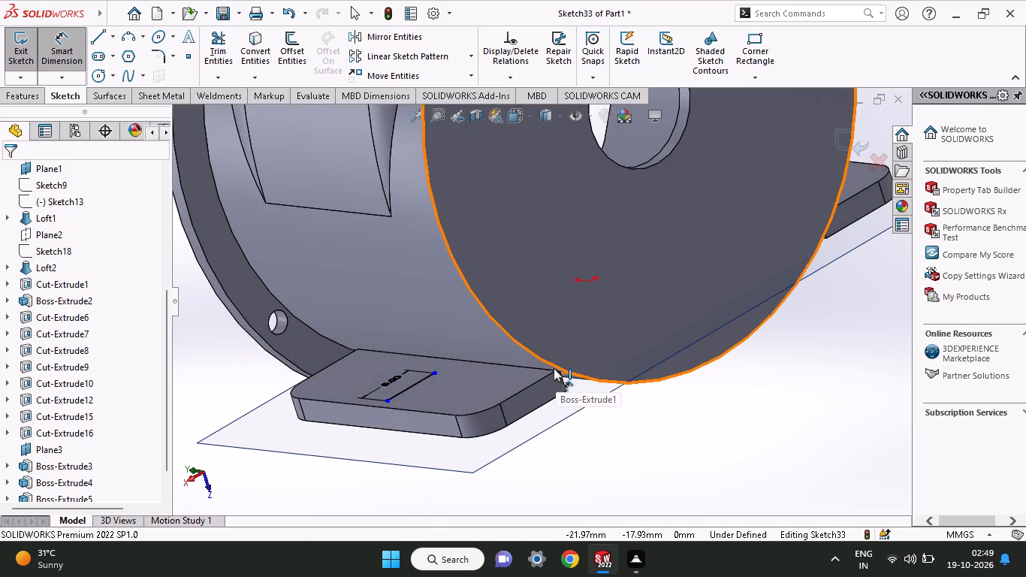
click(452, 359)
click(434, 373)
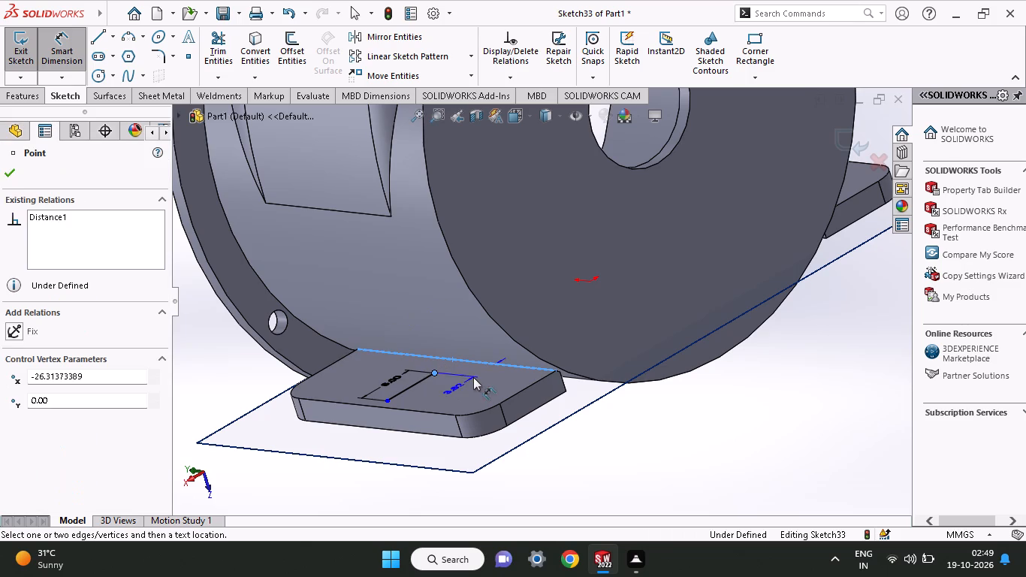
click(480, 377)
key(0)
key(Return)
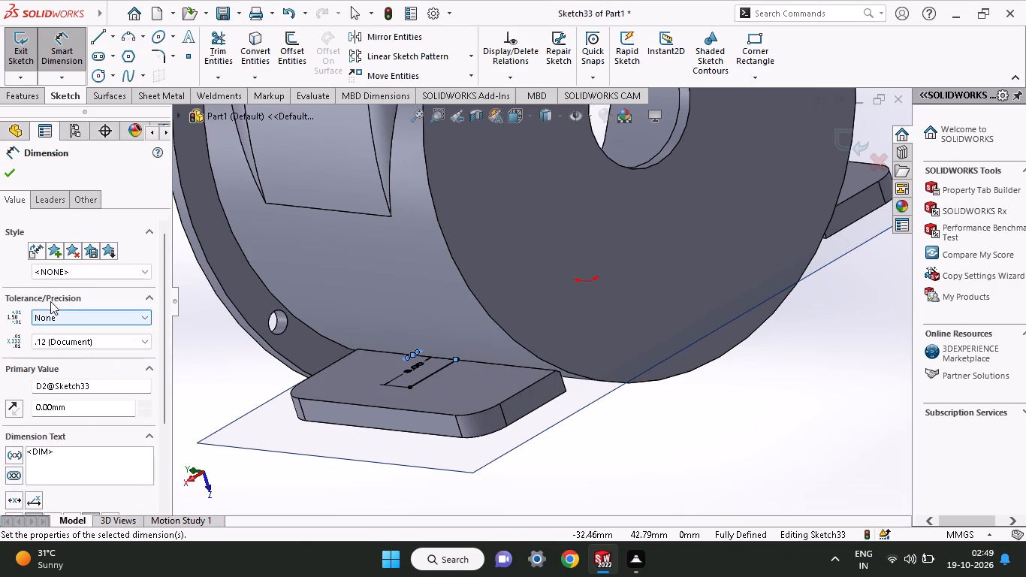
click(10, 173)
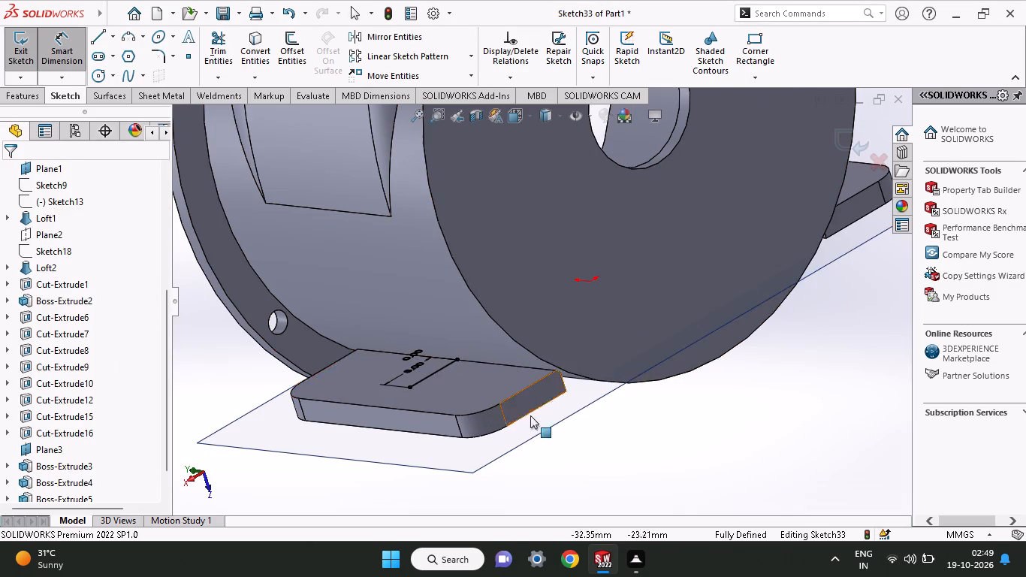
Offset the 8 mm line bi-directionally by 4 mm, without adding dimensions.
middle_drag(543, 425, 499, 416)
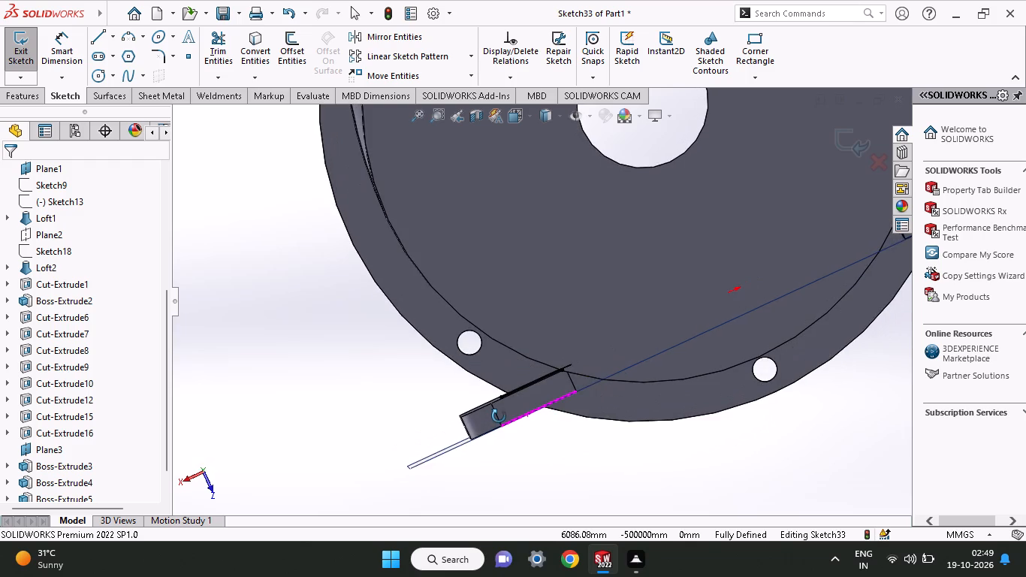
middle_drag(499, 416, 553, 484)
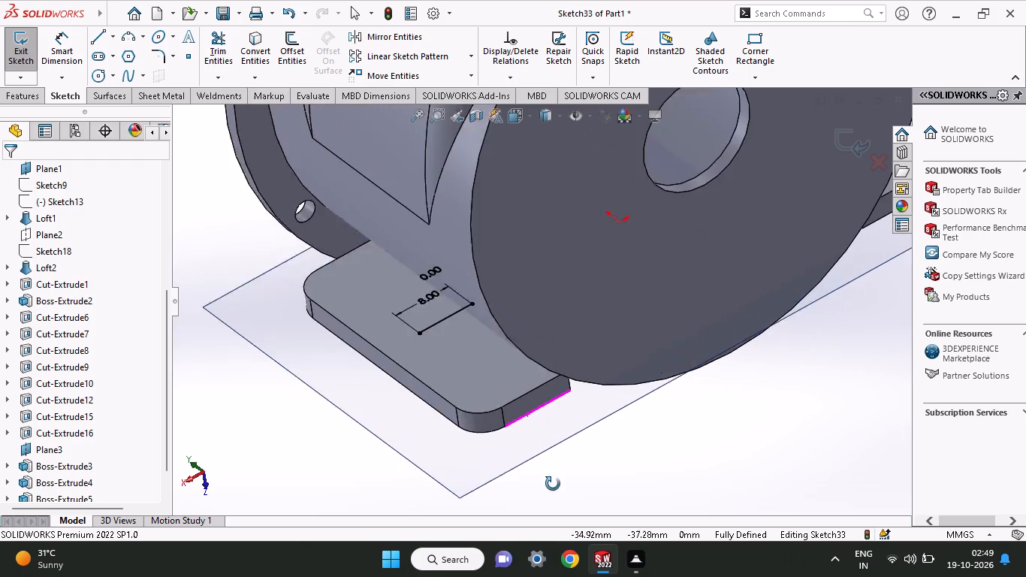
middle_drag(553, 484, 554, 485)
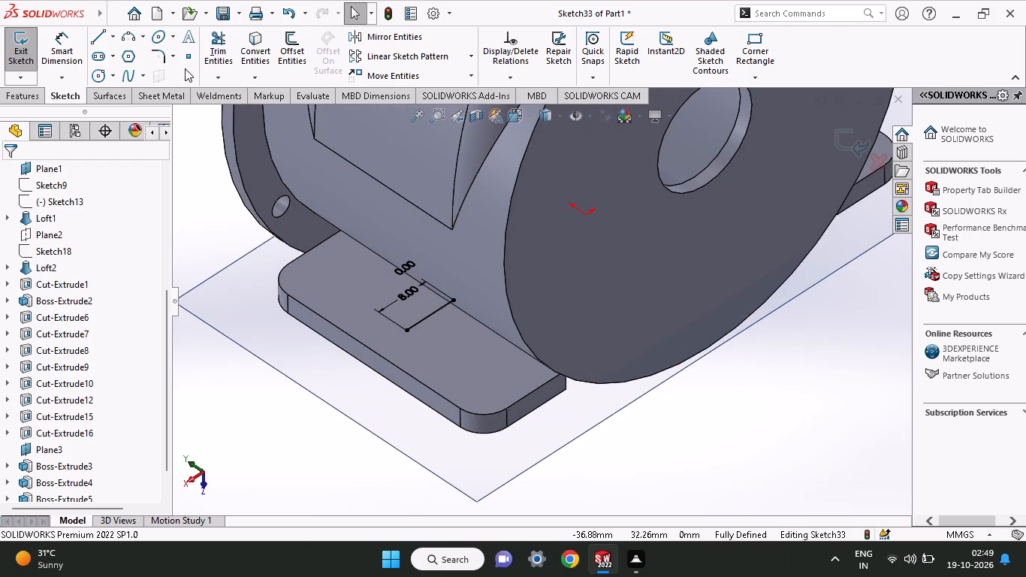
click(284, 52)
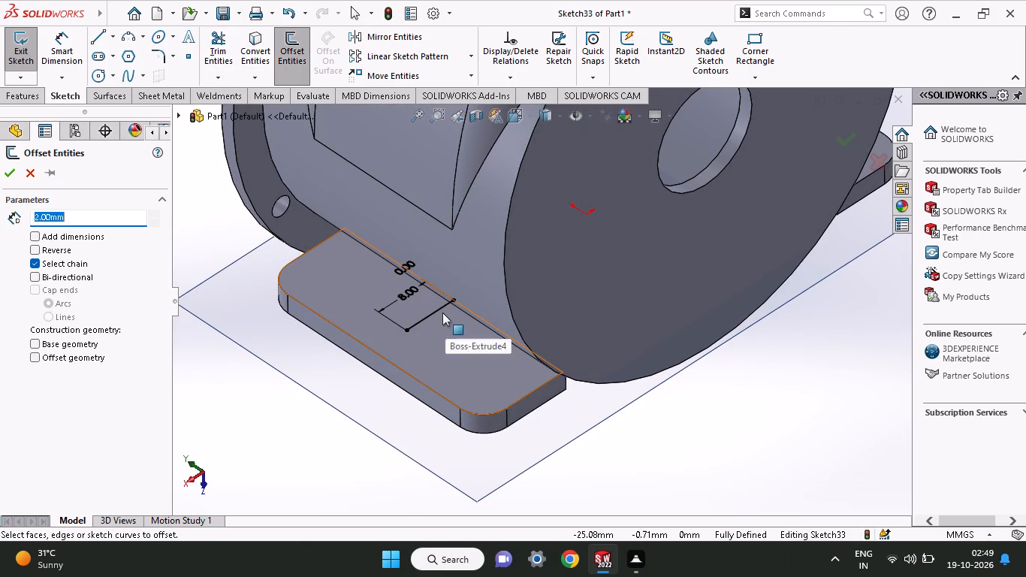
click(440, 308)
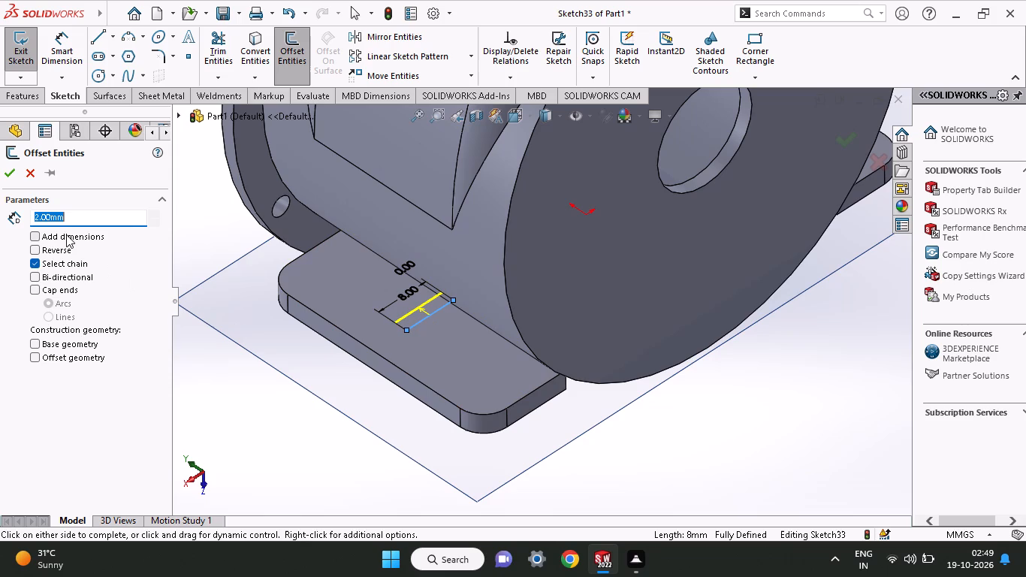
key(4)
key(Return)
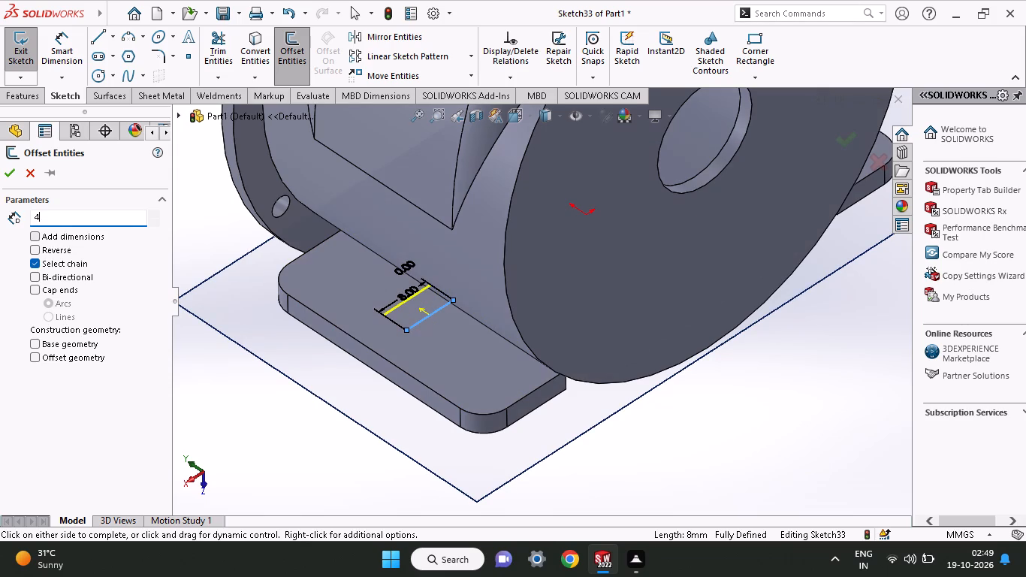
click(79, 276)
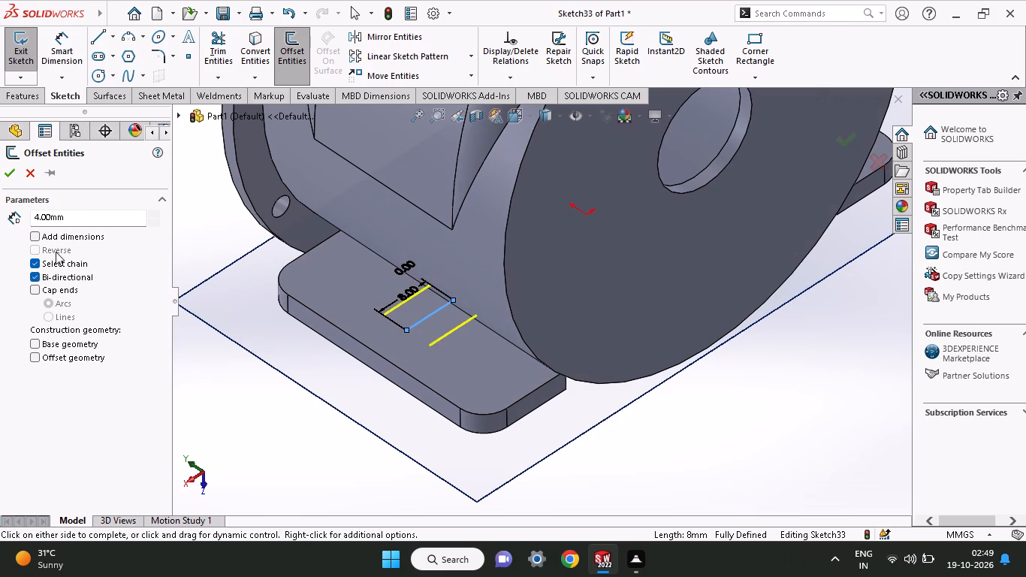
click(10, 172)
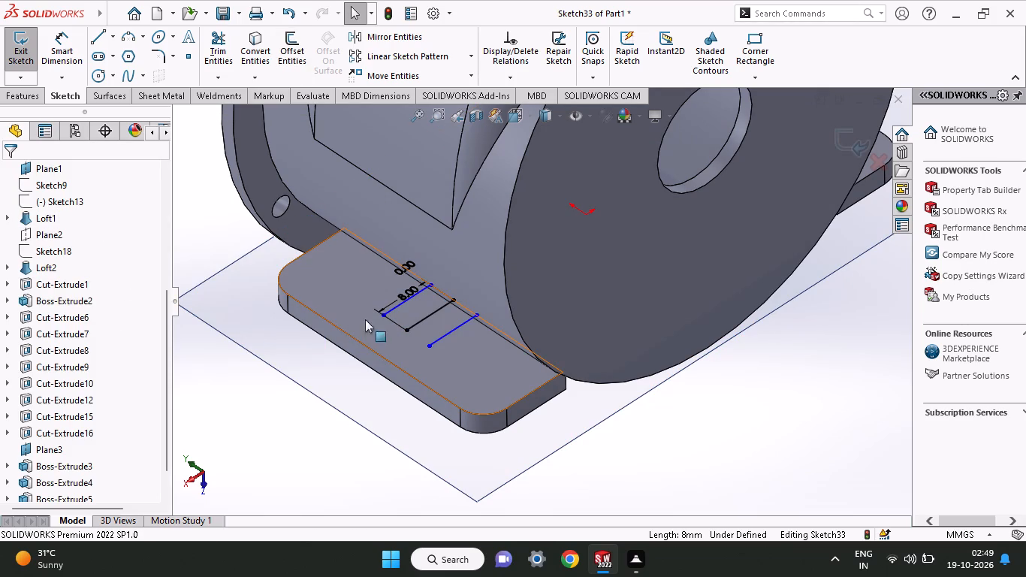
Delete the original middle line between the two offset lines, including its associated dimensions.
click(417, 324)
right_click(417, 324)
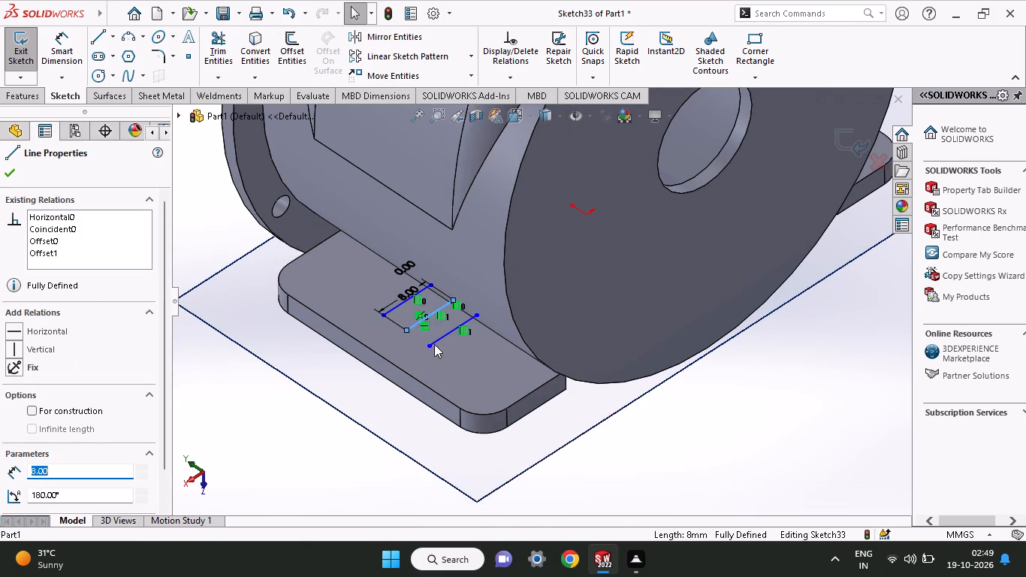
click(449, 507)
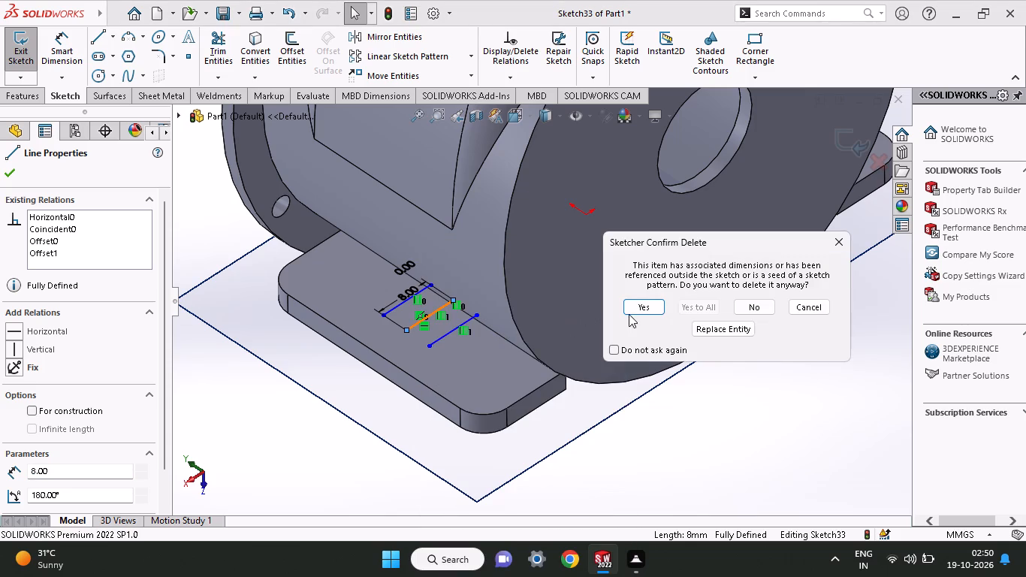
click(632, 310)
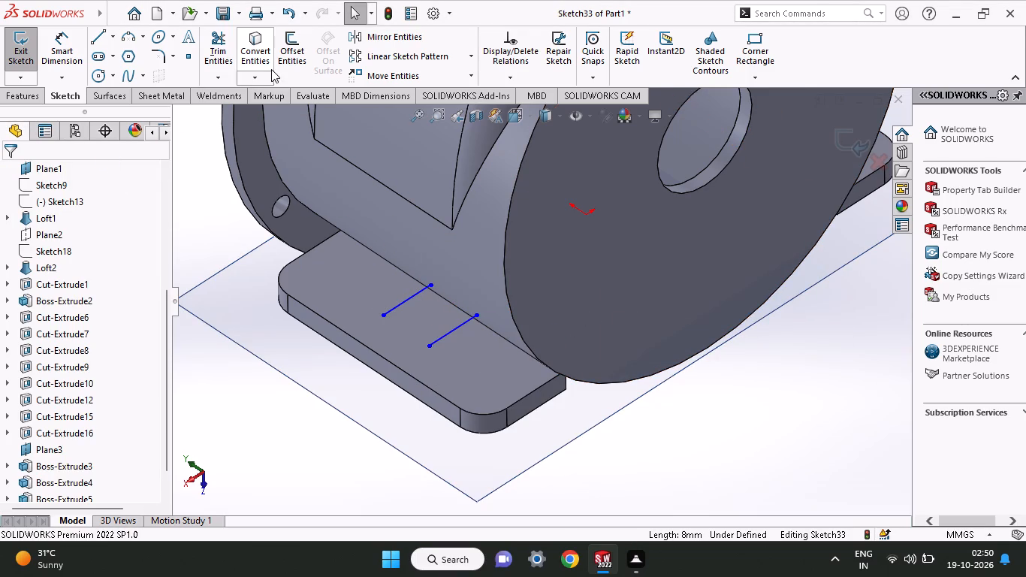
Offset the line nearer the bored end face by 2 mm in one direction, away from the other line.
click(291, 59)
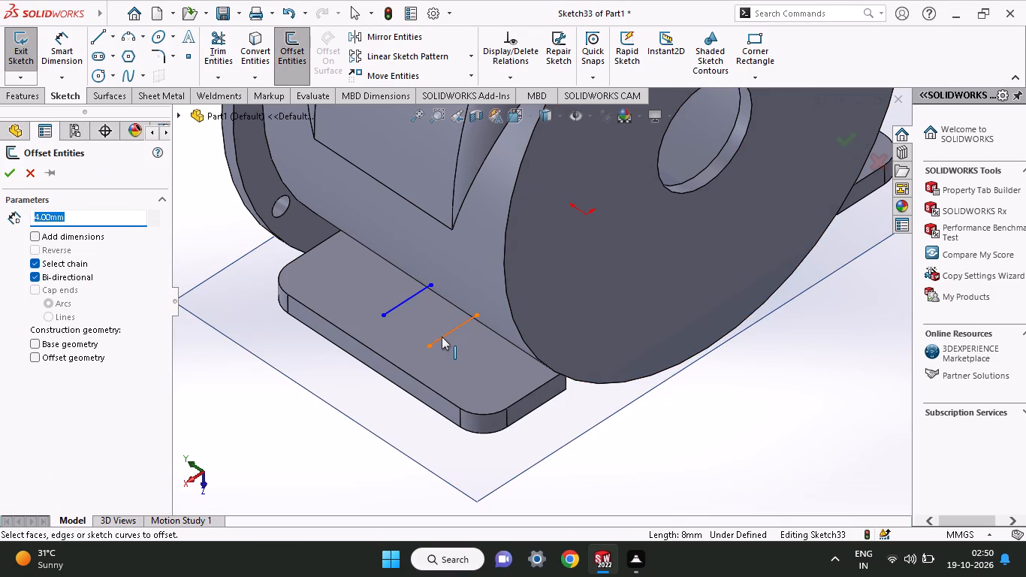
click(442, 337)
click(47, 247)
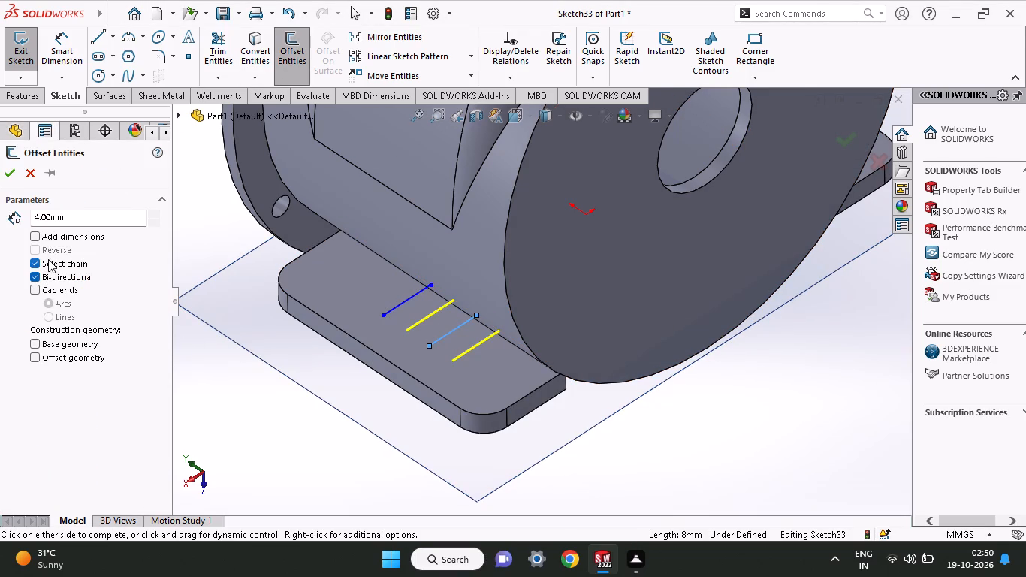
click(53, 282)
click(58, 246)
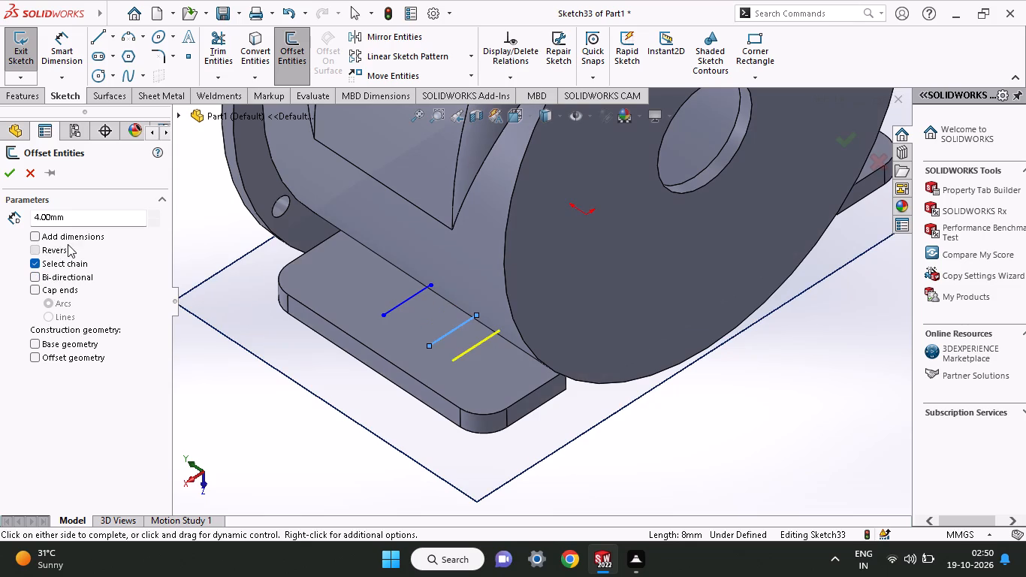
drag(83, 219, 2, 226)
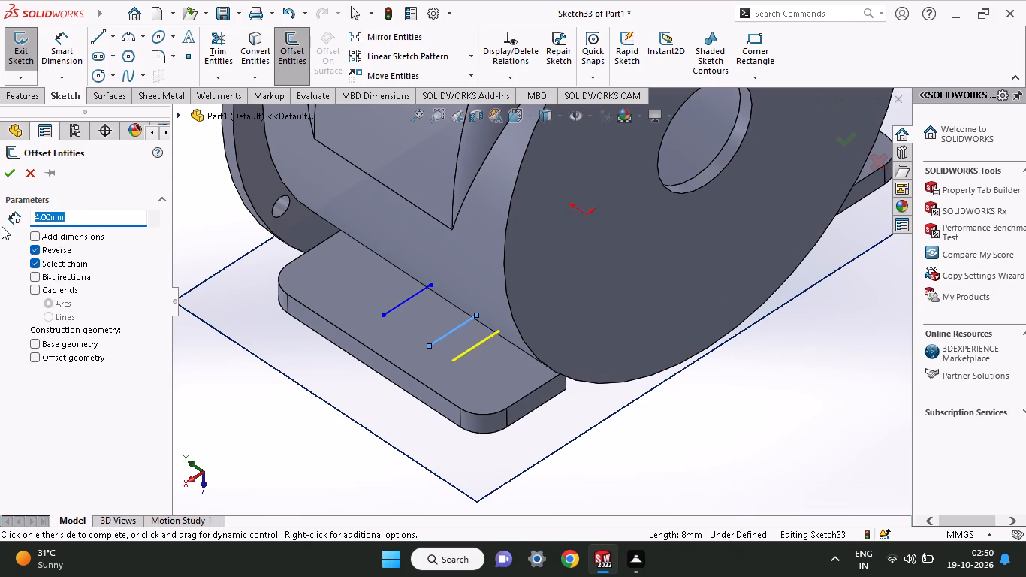
key(2)
key(Return)
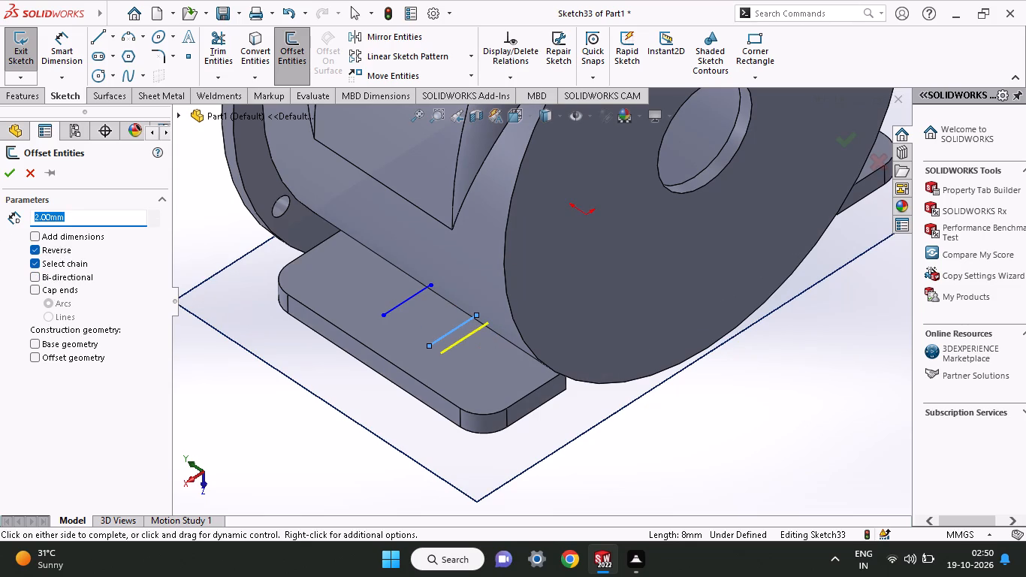
click(5, 168)
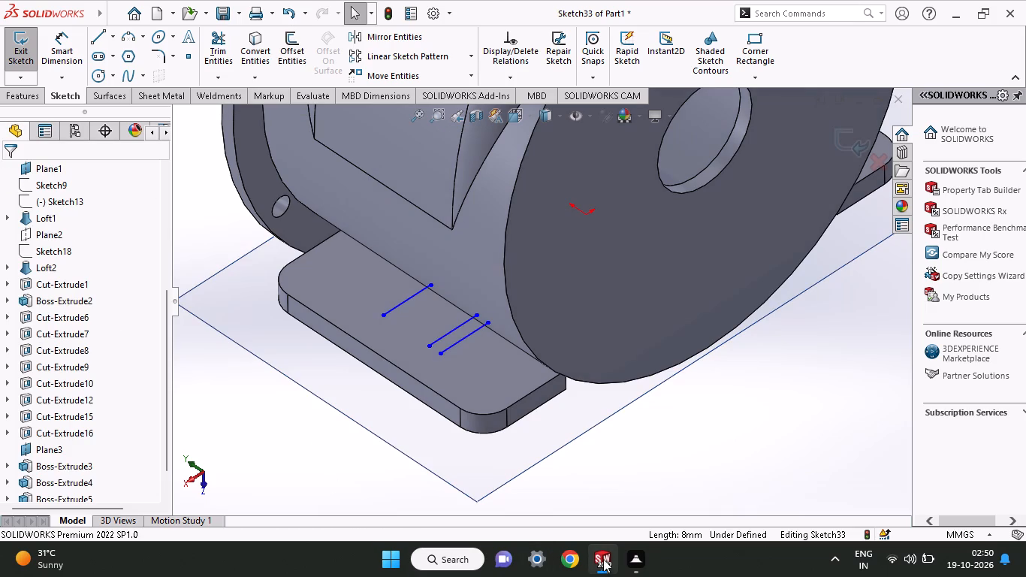
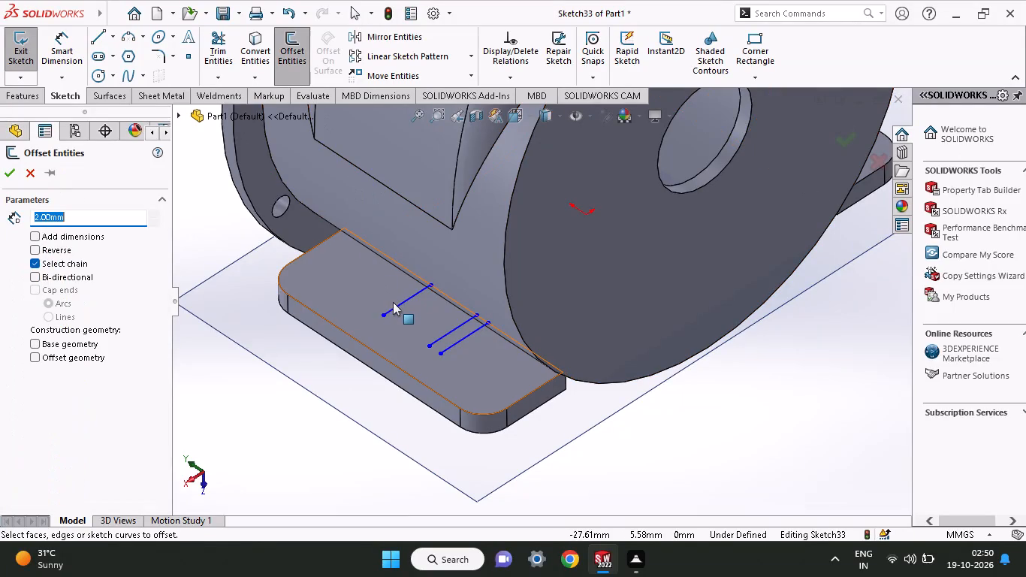
Offset the line nearer the flange ring by 2 mm, away from the other pair of lines.
click(394, 305)
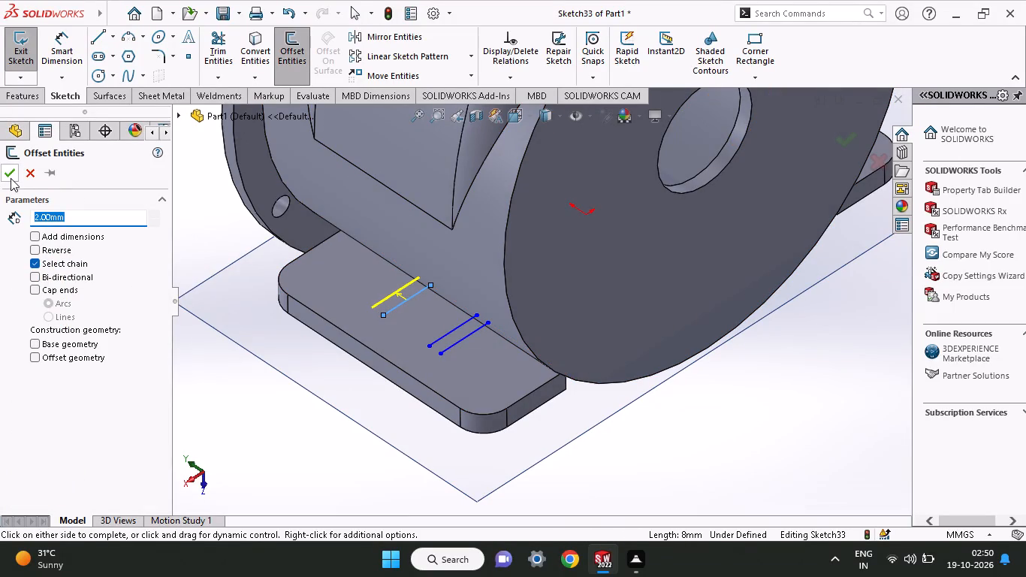
Draw two 12 mm lines joining the outermost offset lines, one across their outer endpoints and one across their inner endpoints.
click(101, 36)
click(372, 310)
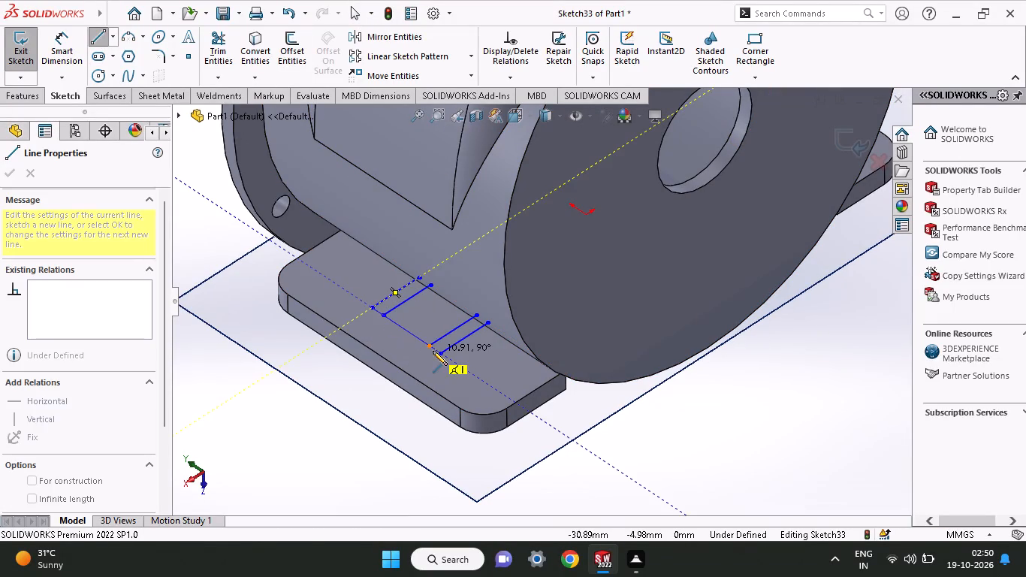
click(437, 354)
right_click(427, 361)
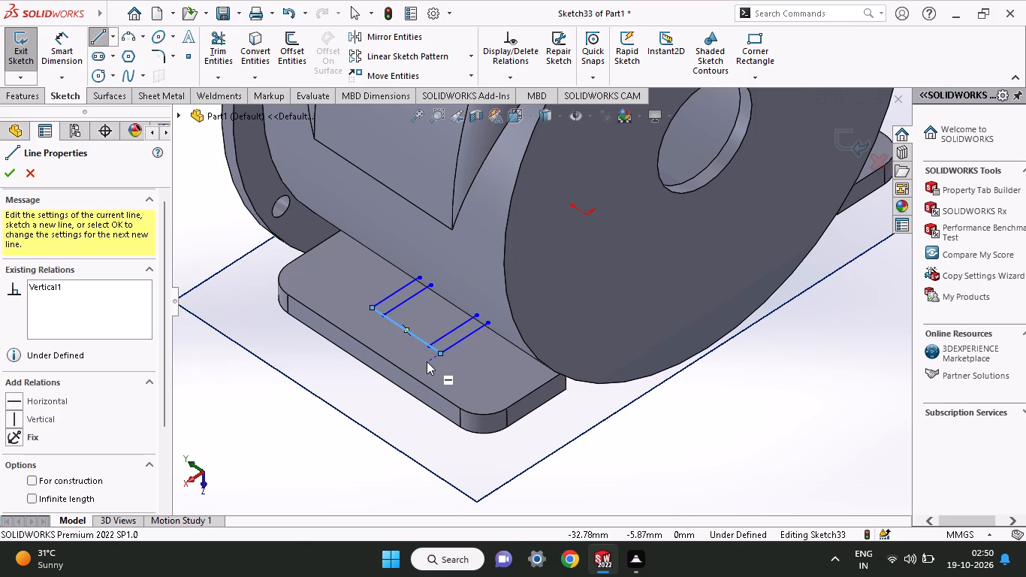
click(439, 365)
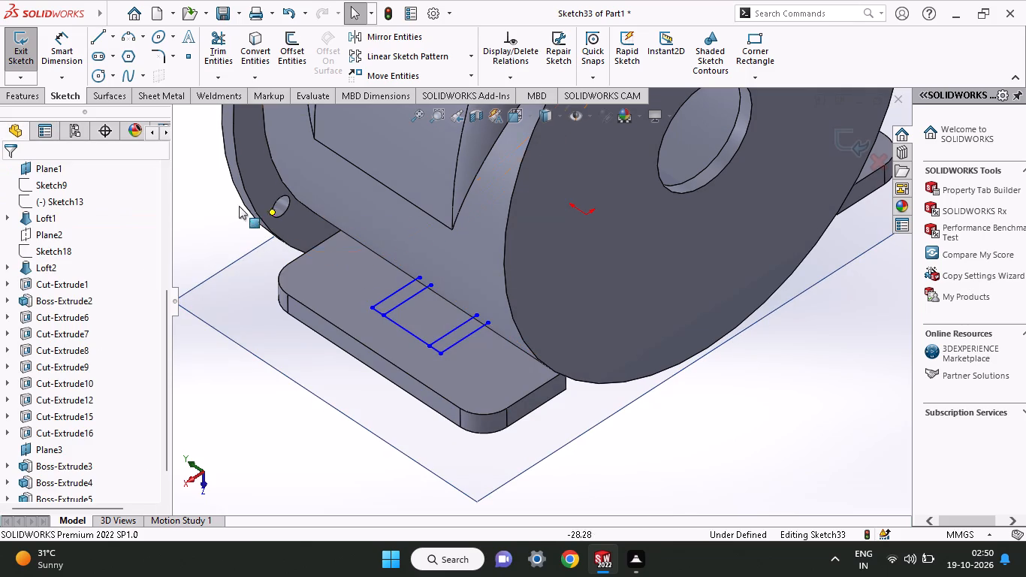
click(105, 39)
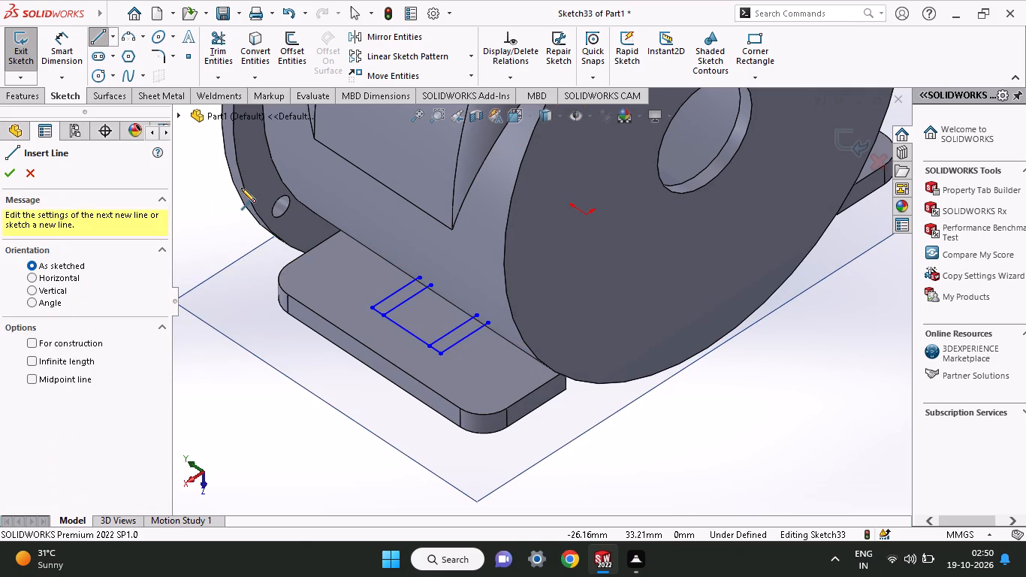
click(419, 279)
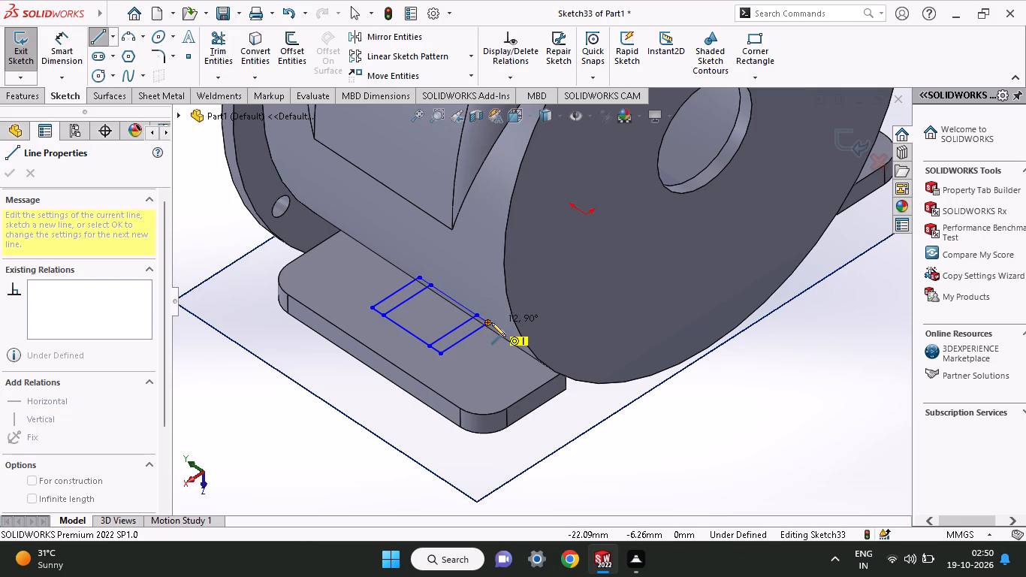
click(491, 322)
right_click(489, 349)
click(501, 357)
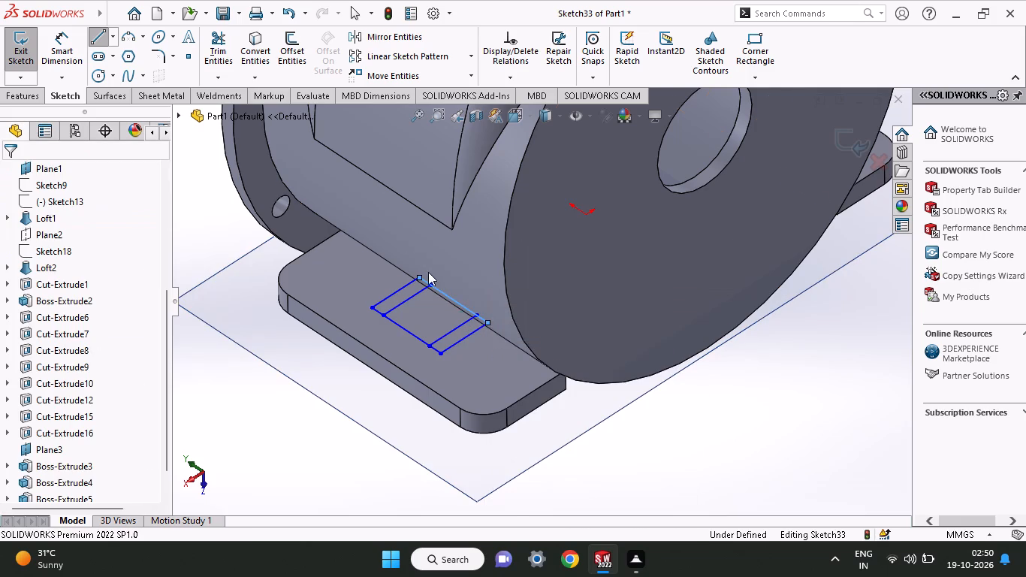
Trim the connecting segments between the two line pairs, leaving two separate closed rib rectangles.
click(210, 37)
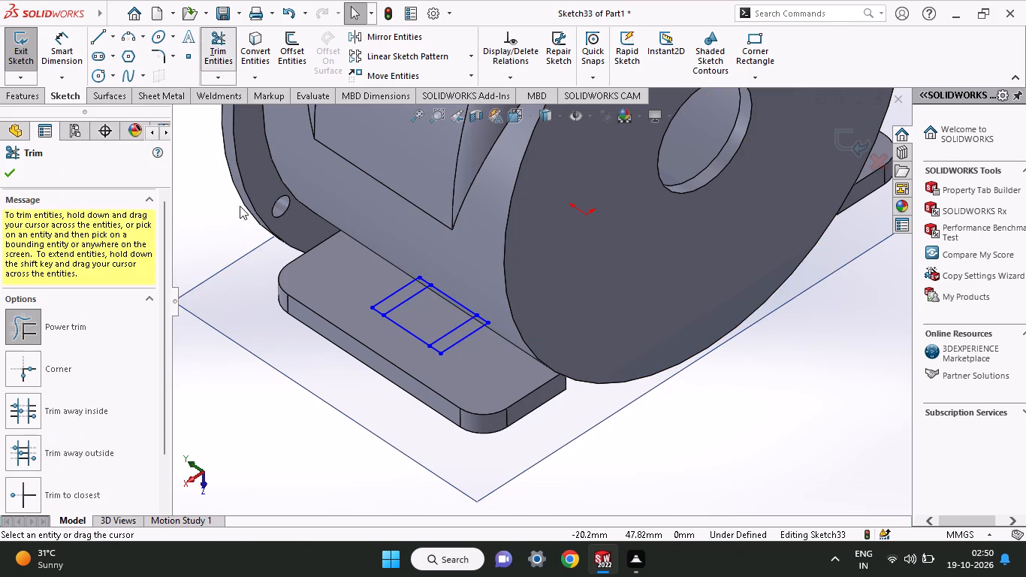
drag(373, 339, 452, 285)
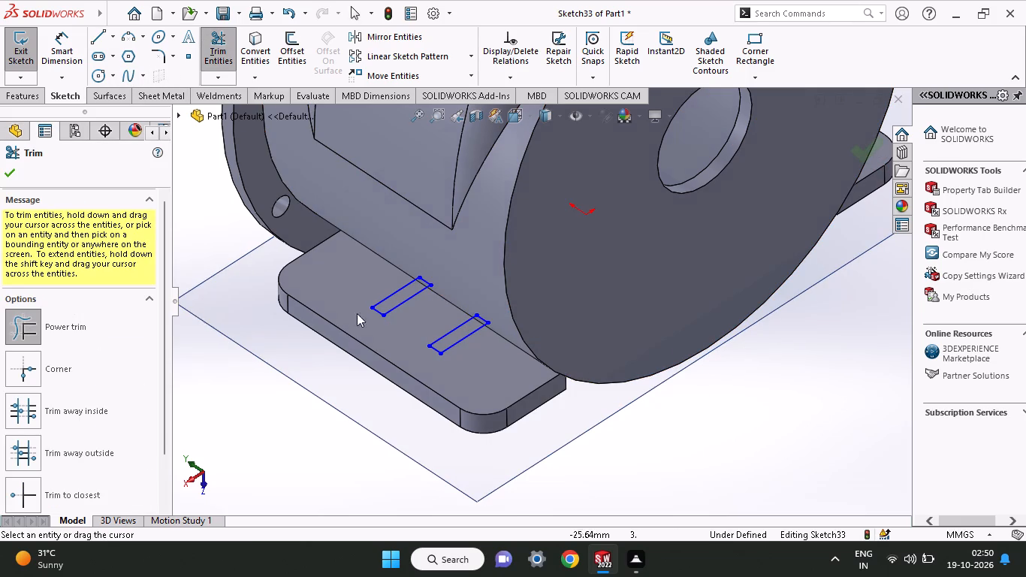
click(19, 170)
click(9, 170)
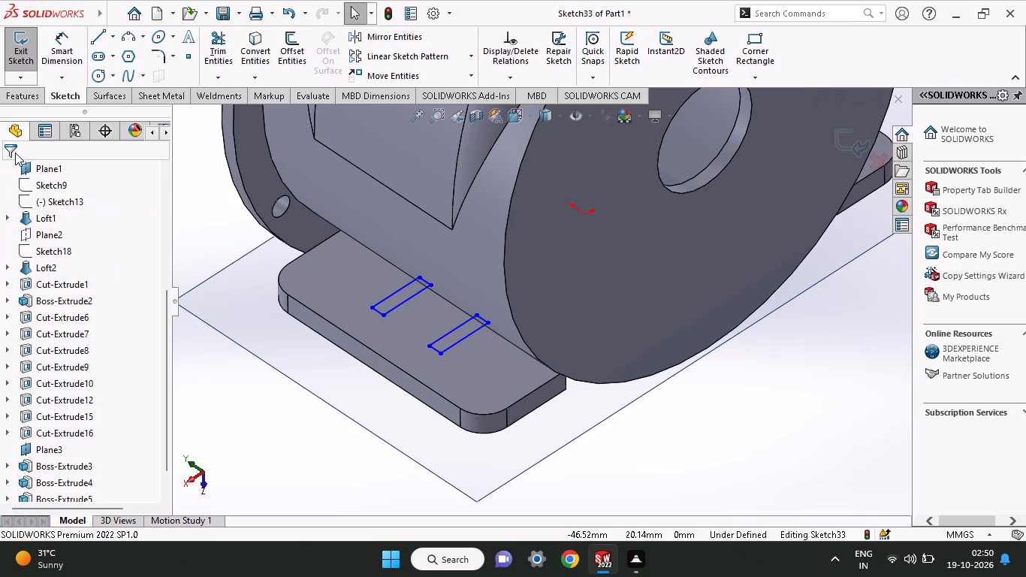
Extrude both rib rectangles up to the housing's outer cylindrical surface, merged with the body.
click(24, 93)
click(23, 62)
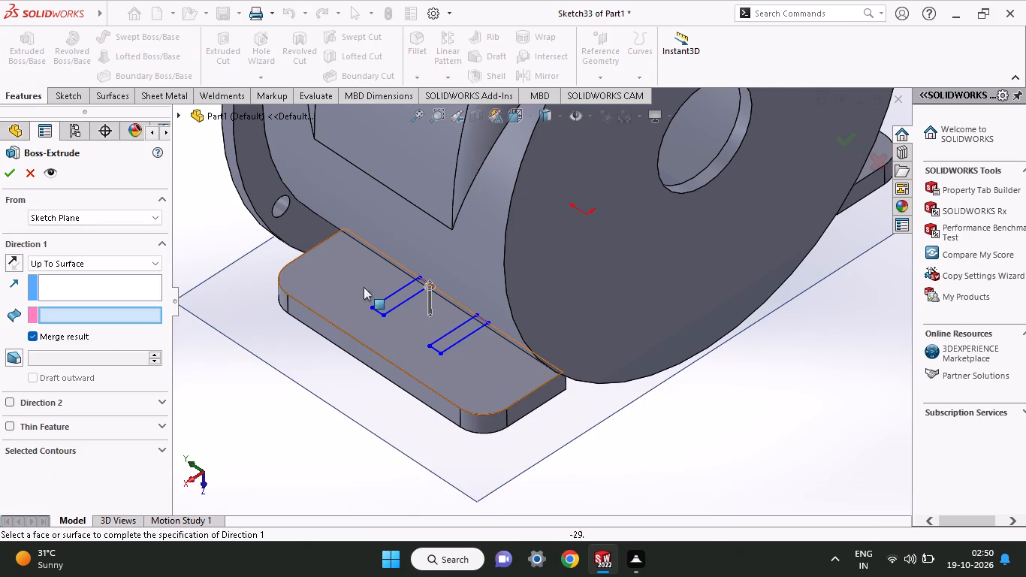
click(400, 241)
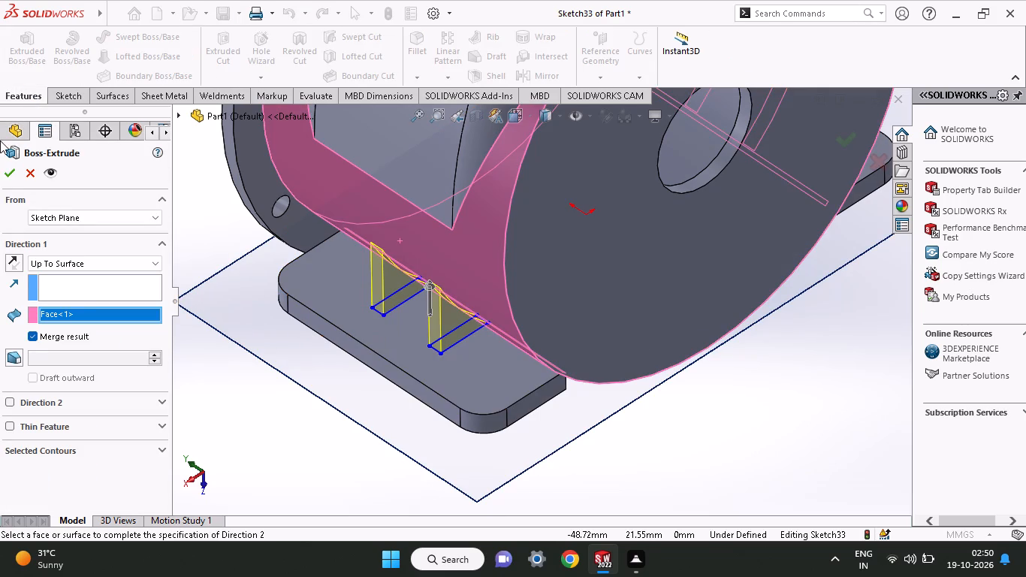
click(5, 168)
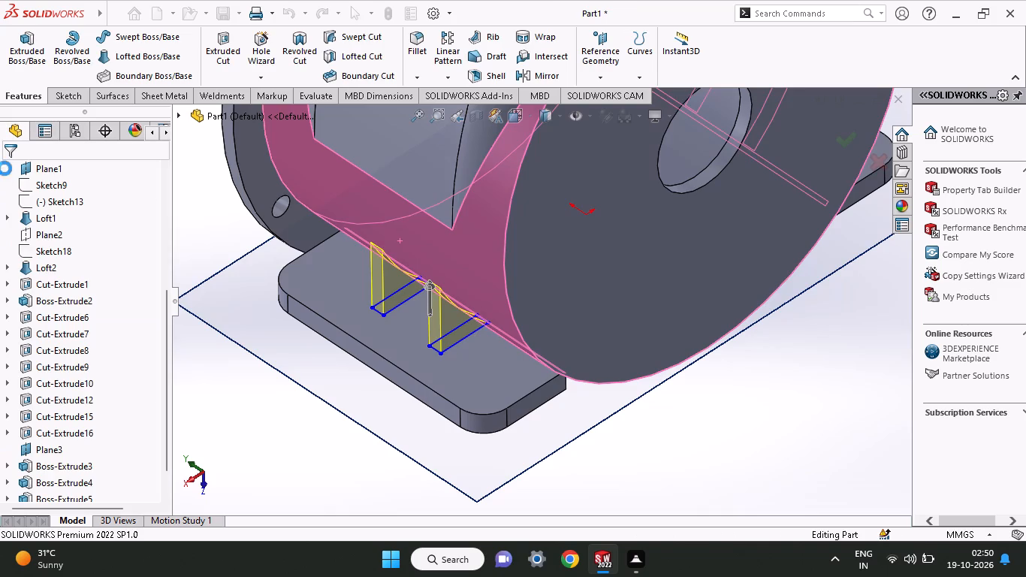
Hide Plane3, the reference plane running through the two side tabs.
middle_drag(597, 416, 505, 430)
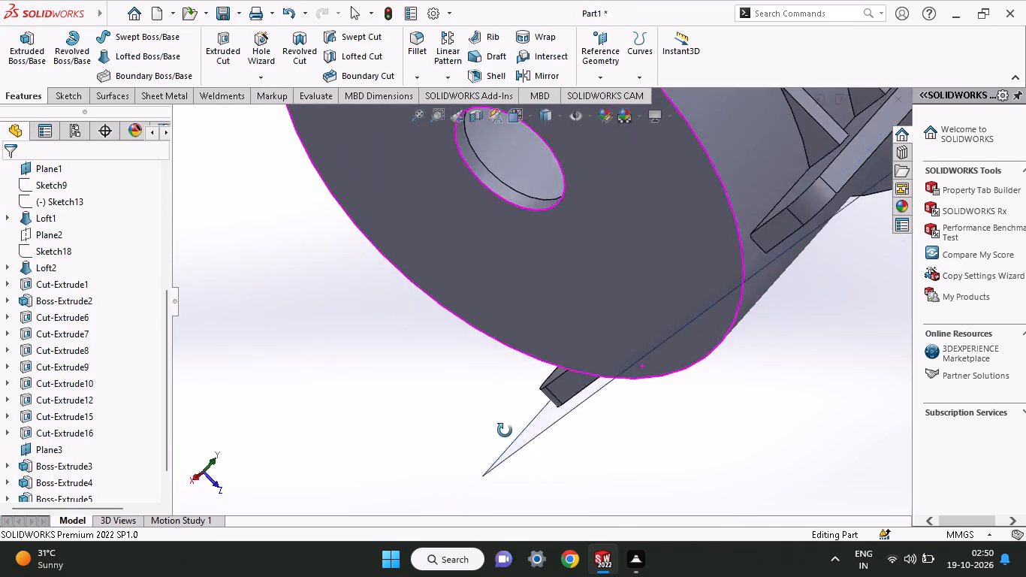
middle_drag(505, 430, 614, 264)
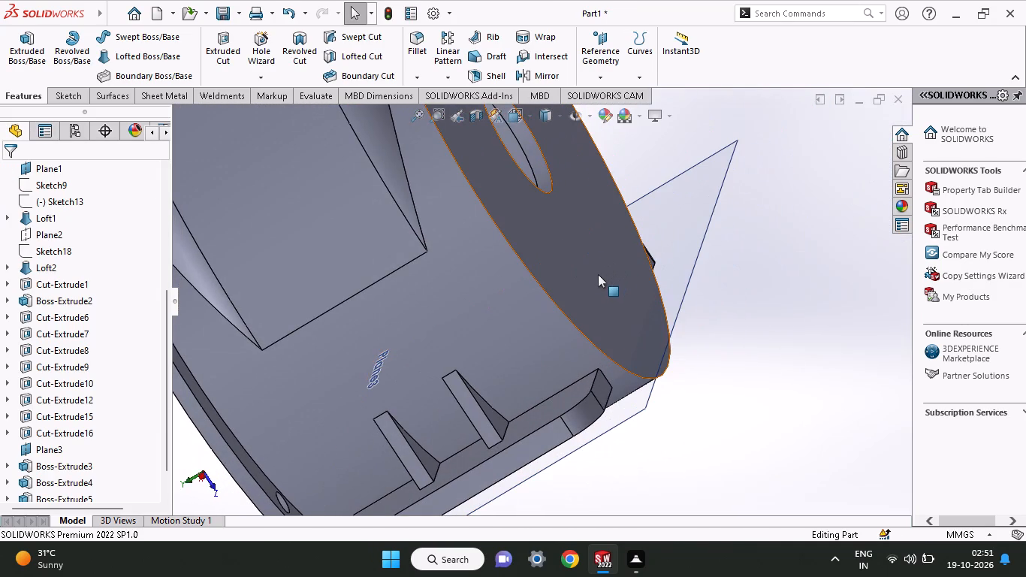
ctrl+scroll(598, 274, up, 6)
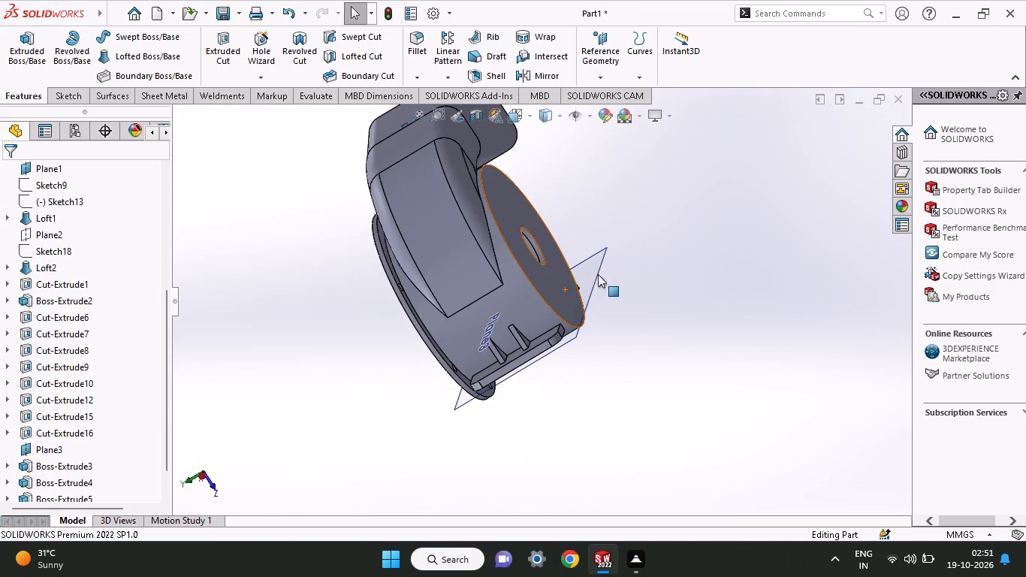
middle_drag(540, 447, 660, 322)
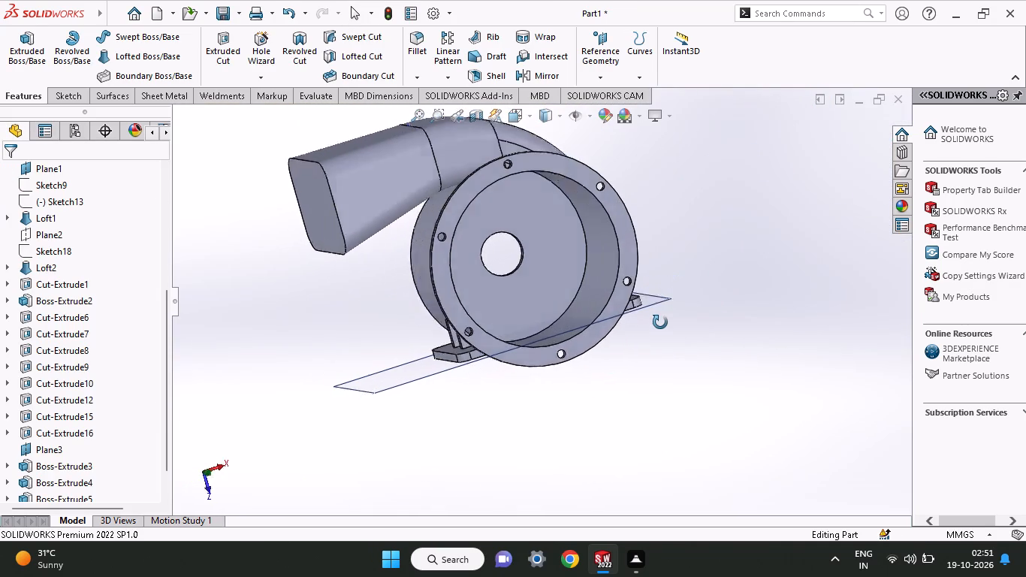
middle_drag(660, 322, 674, 316)
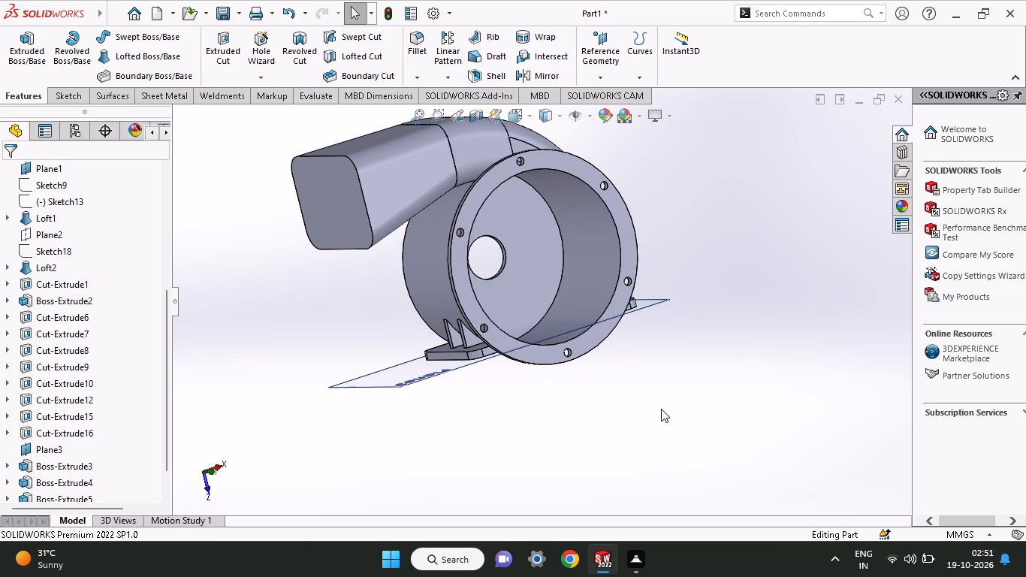
right_click(396, 376)
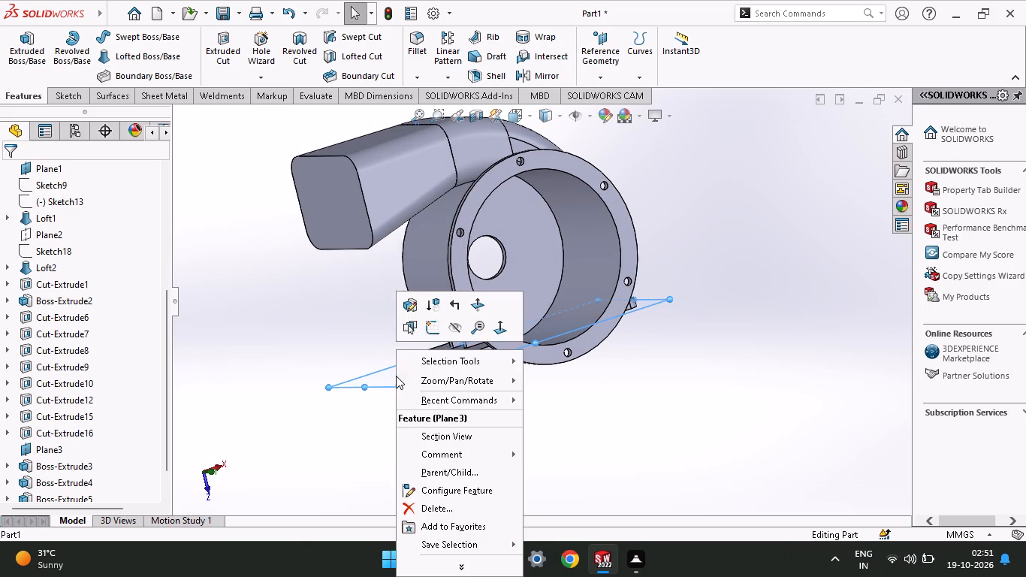
click(449, 324)
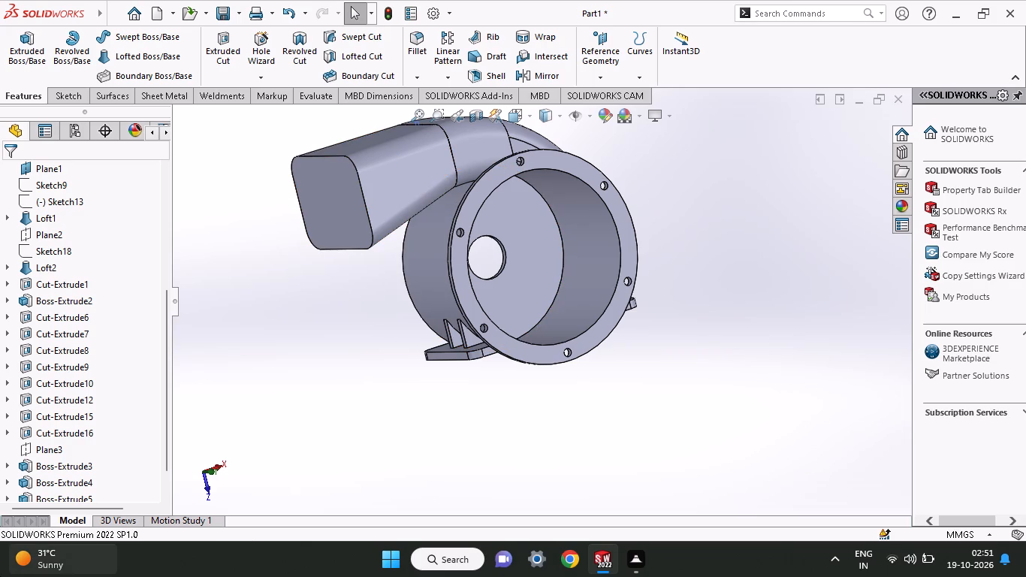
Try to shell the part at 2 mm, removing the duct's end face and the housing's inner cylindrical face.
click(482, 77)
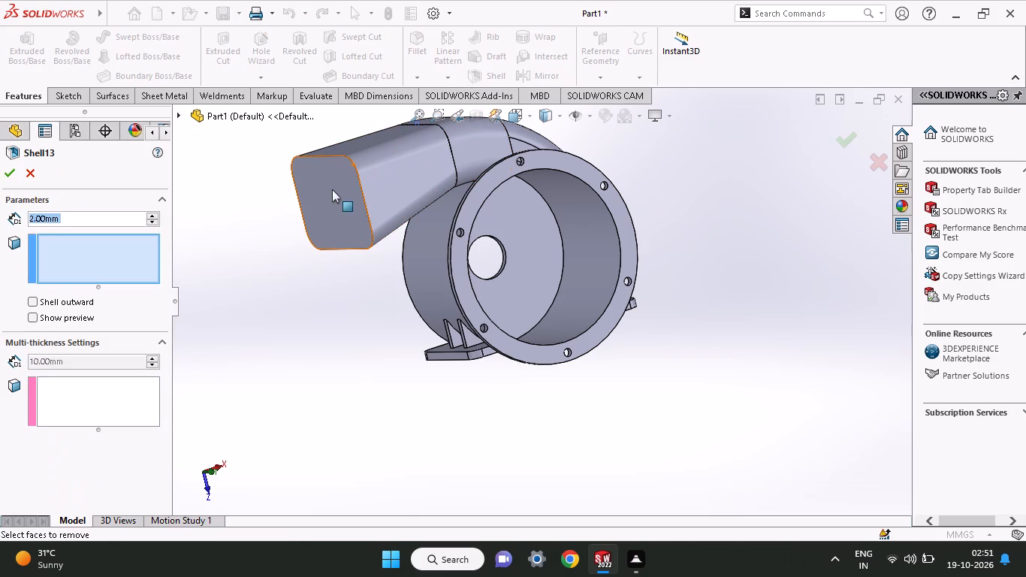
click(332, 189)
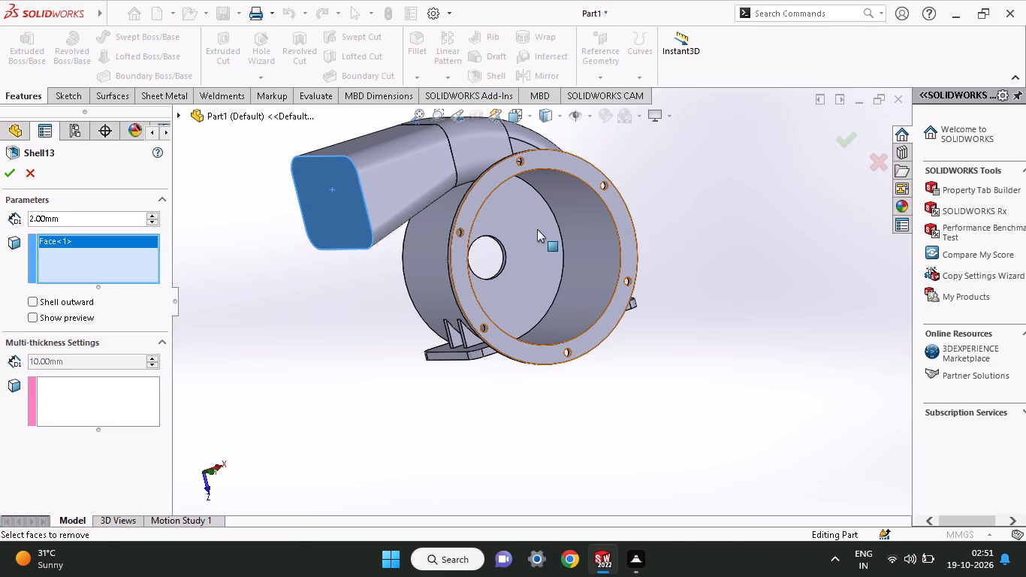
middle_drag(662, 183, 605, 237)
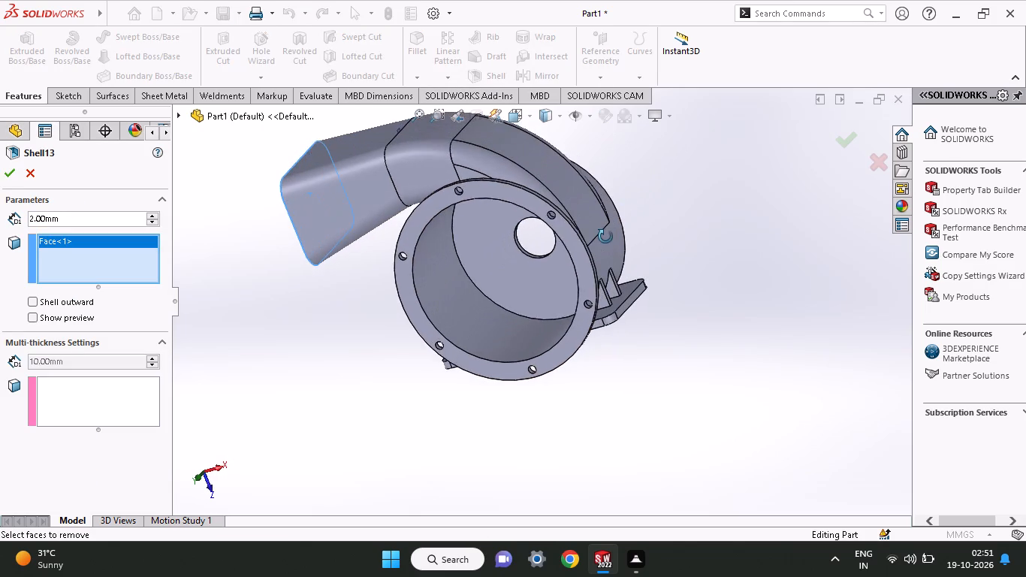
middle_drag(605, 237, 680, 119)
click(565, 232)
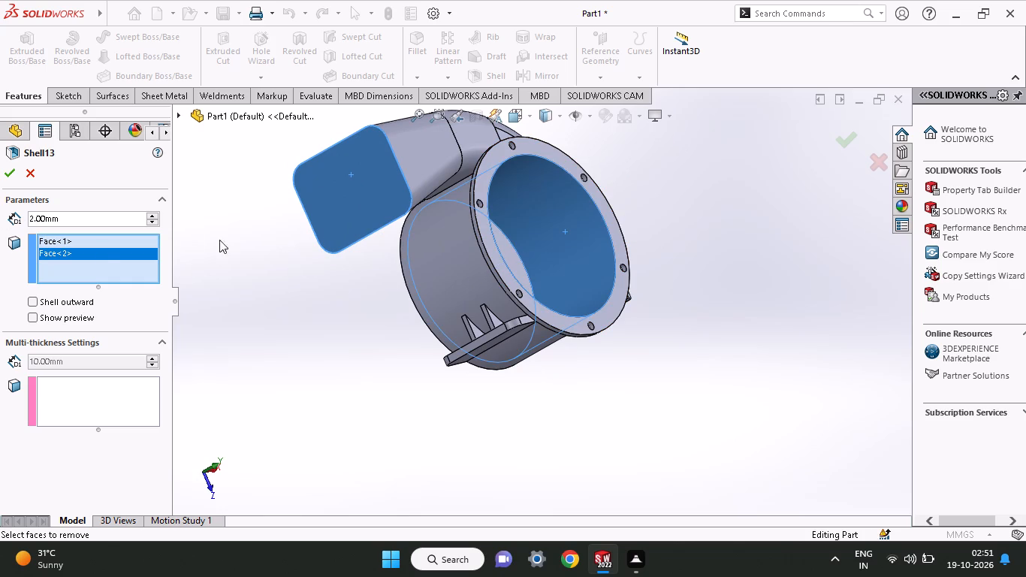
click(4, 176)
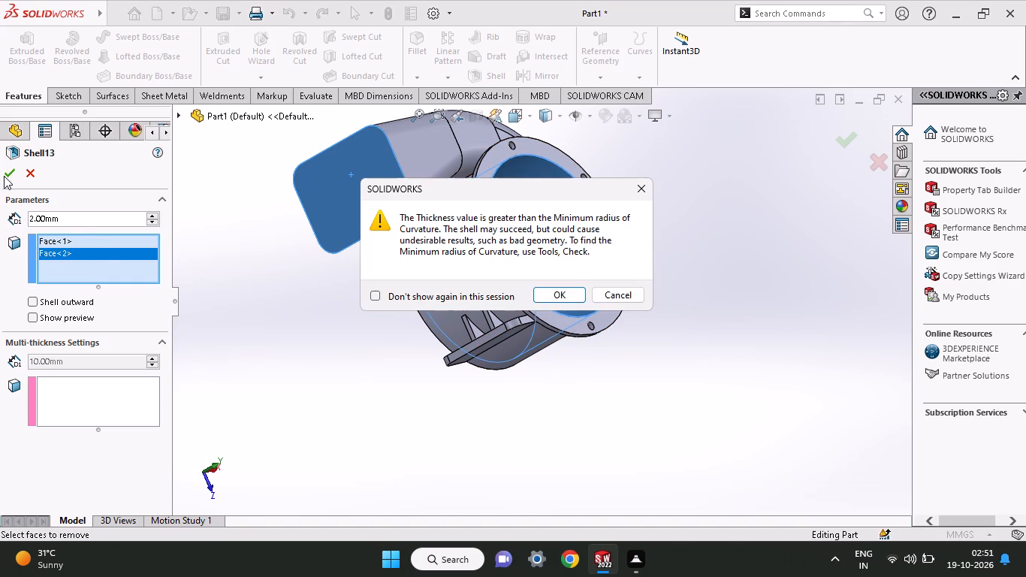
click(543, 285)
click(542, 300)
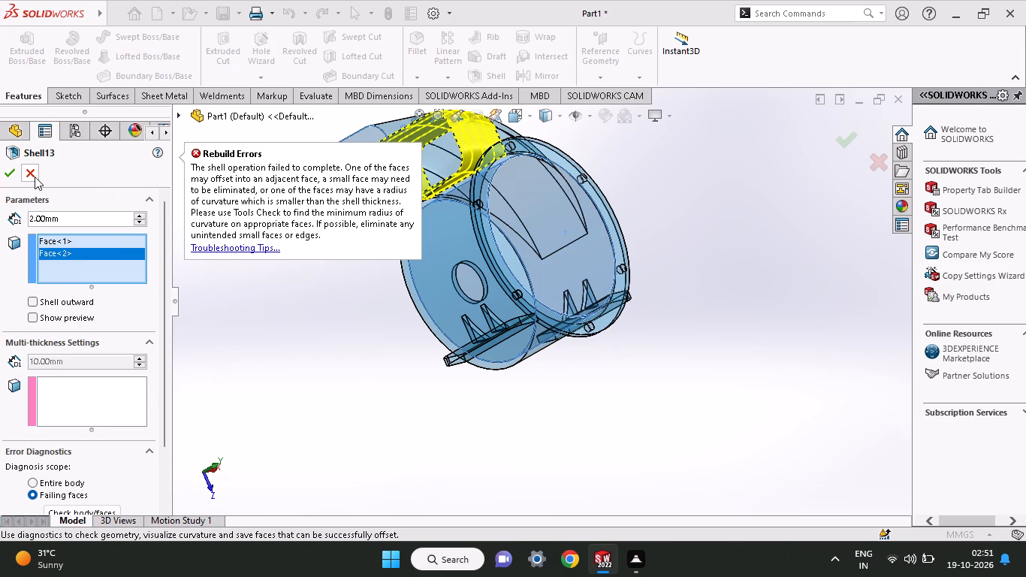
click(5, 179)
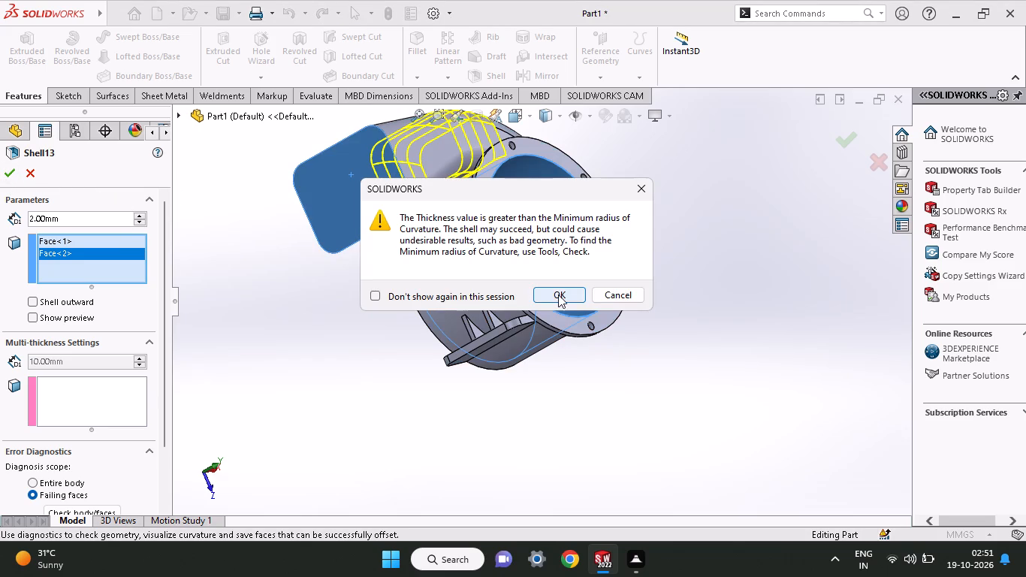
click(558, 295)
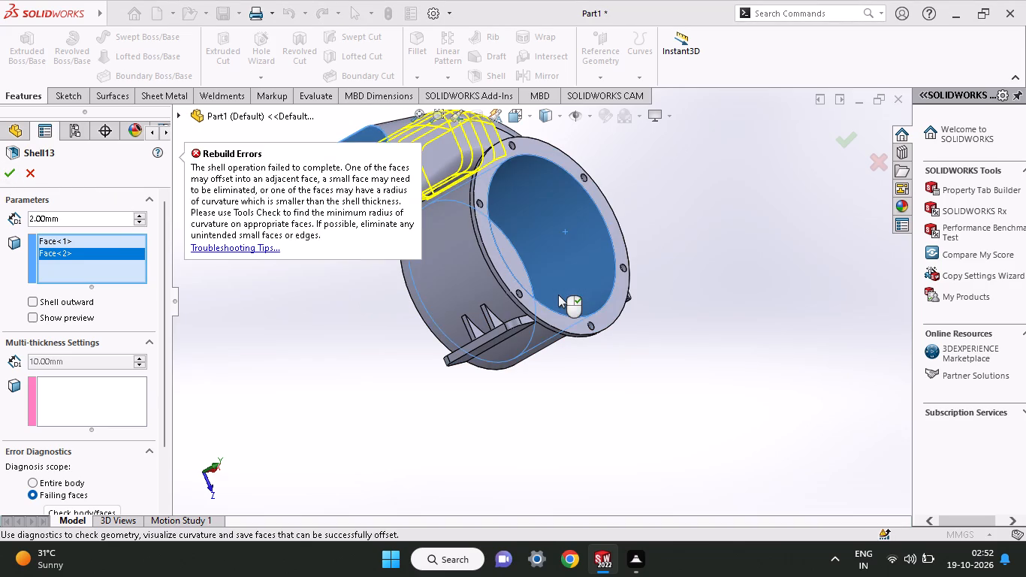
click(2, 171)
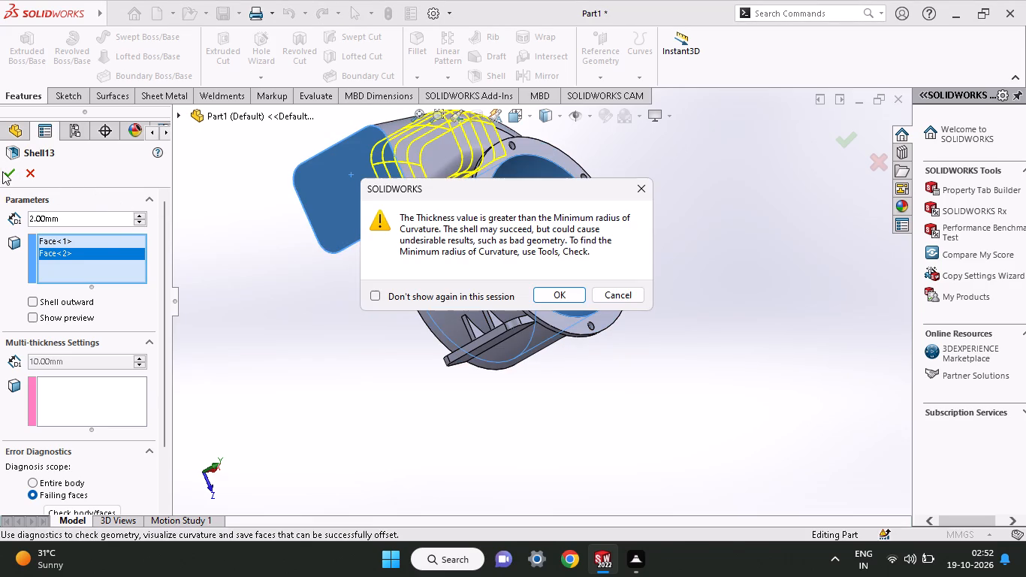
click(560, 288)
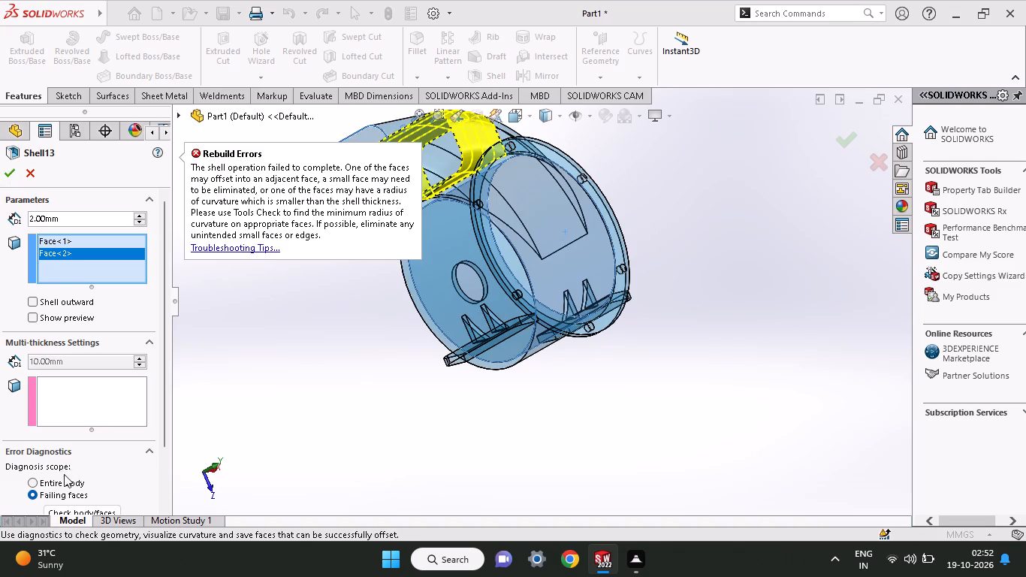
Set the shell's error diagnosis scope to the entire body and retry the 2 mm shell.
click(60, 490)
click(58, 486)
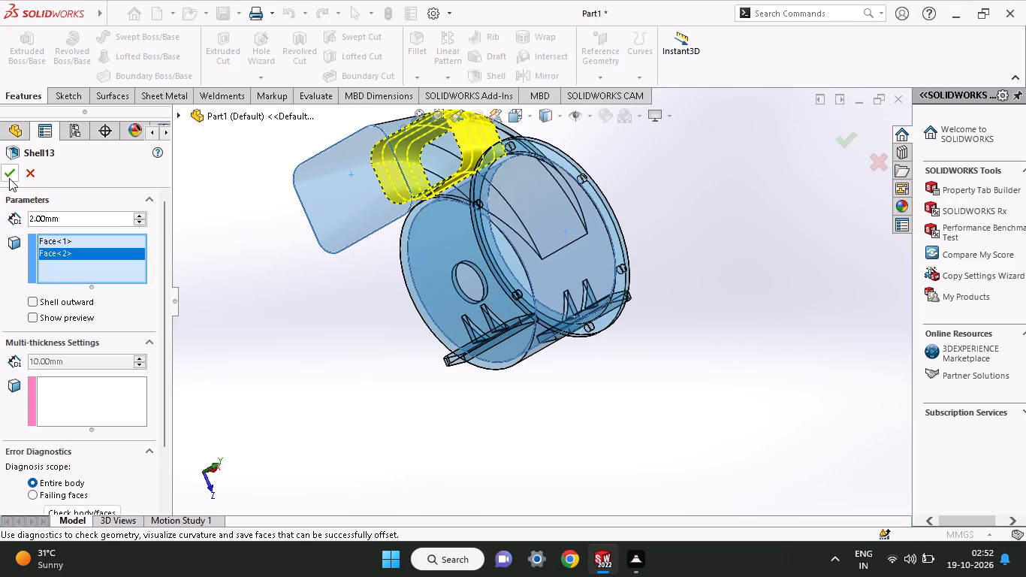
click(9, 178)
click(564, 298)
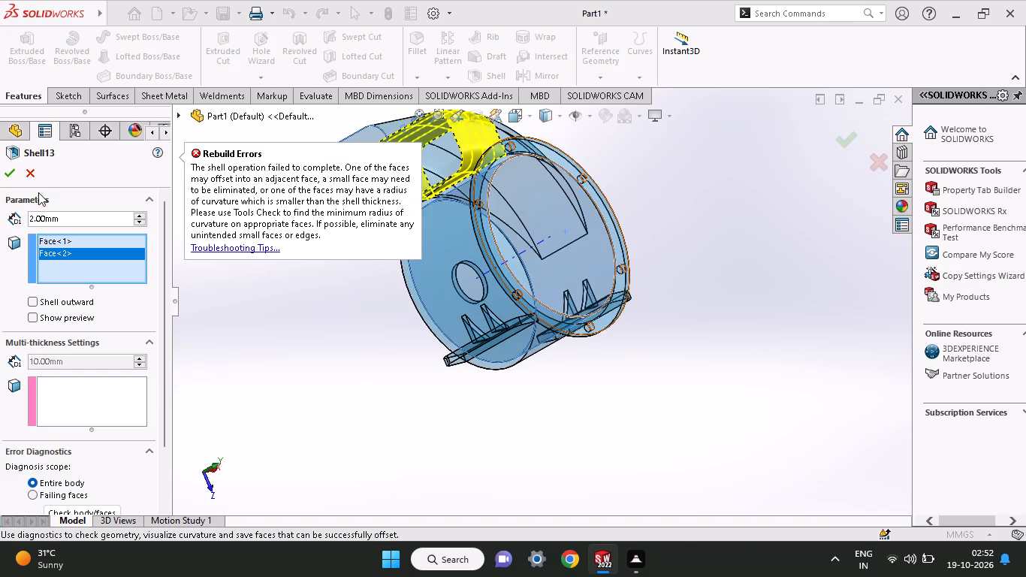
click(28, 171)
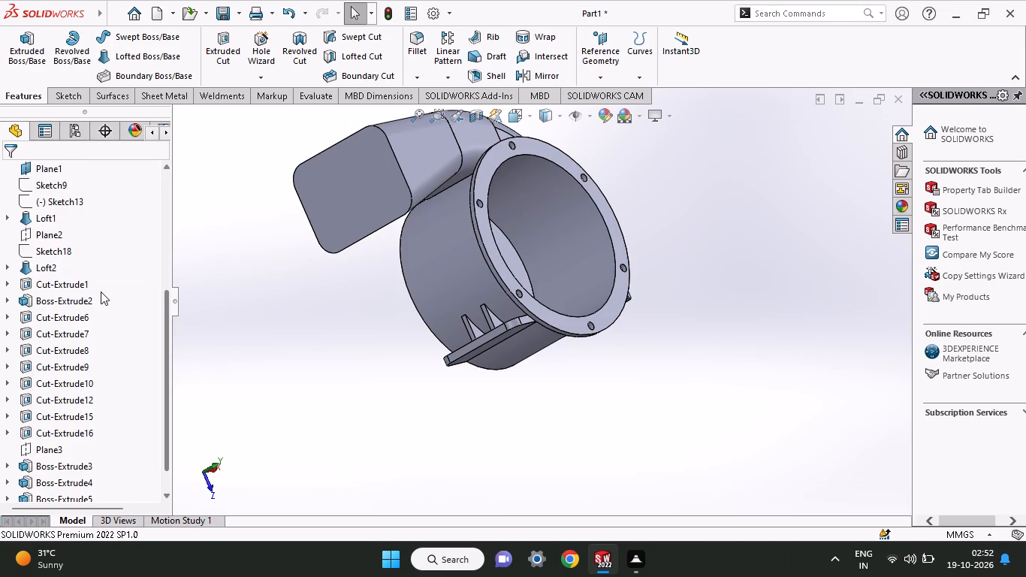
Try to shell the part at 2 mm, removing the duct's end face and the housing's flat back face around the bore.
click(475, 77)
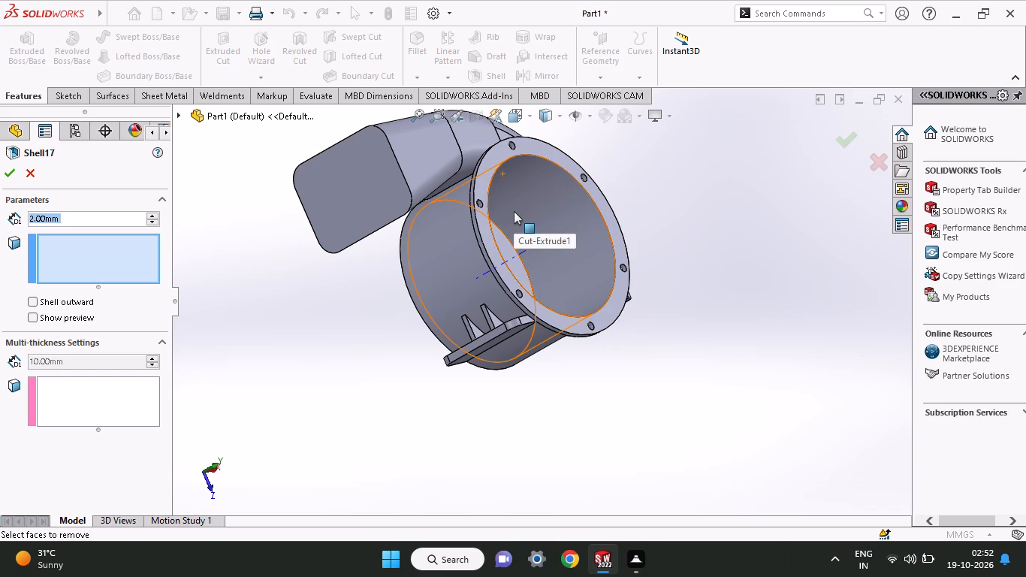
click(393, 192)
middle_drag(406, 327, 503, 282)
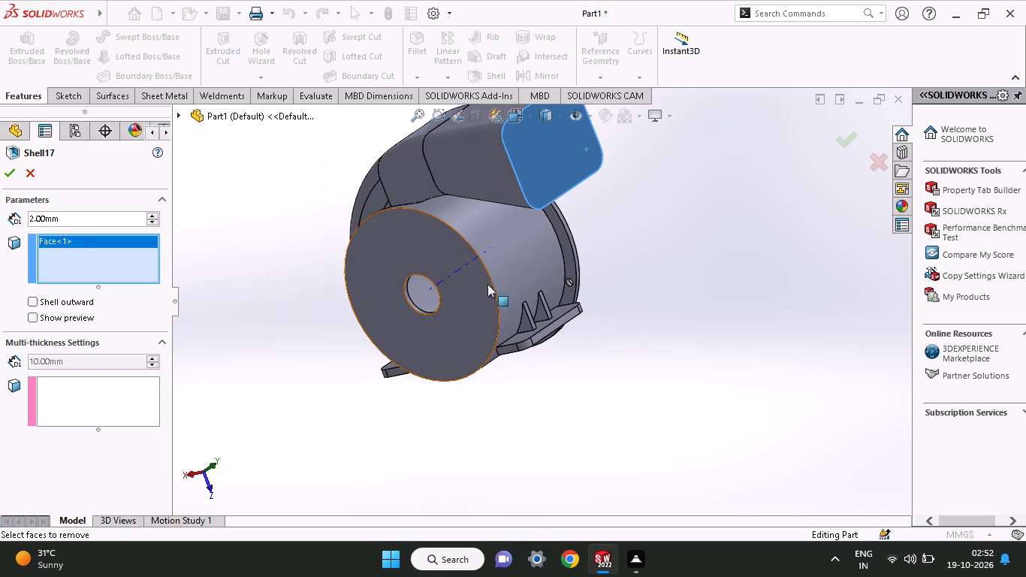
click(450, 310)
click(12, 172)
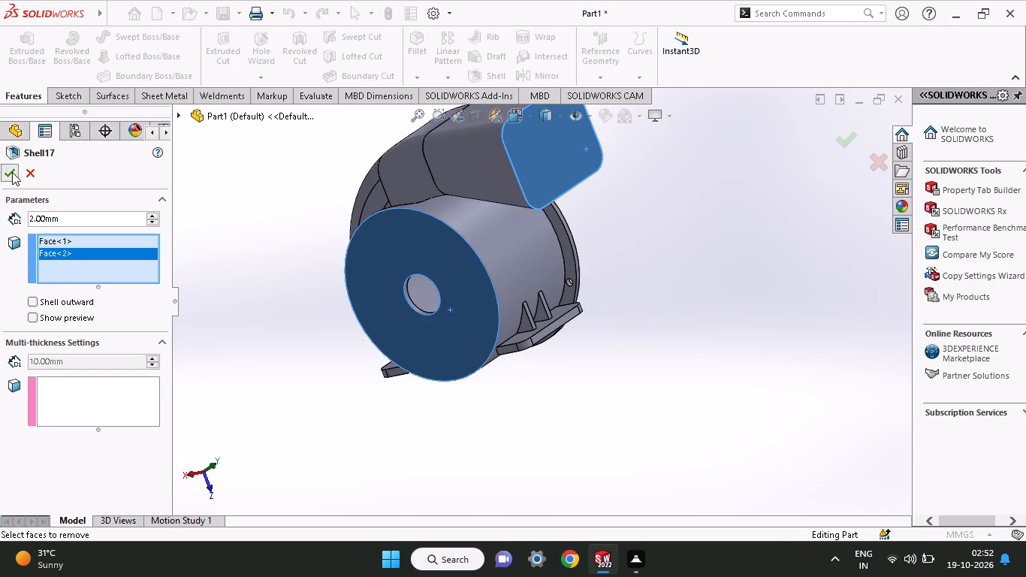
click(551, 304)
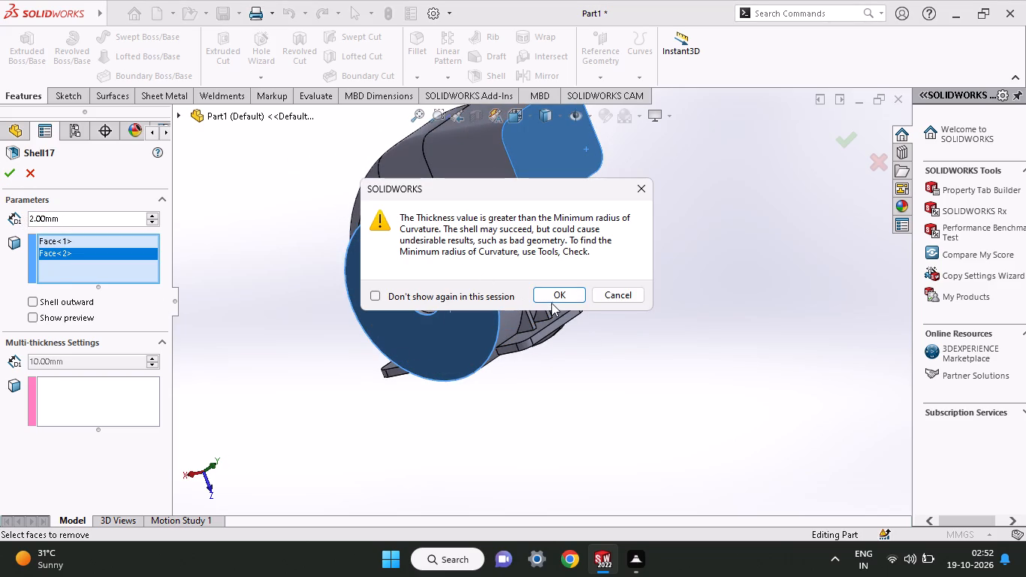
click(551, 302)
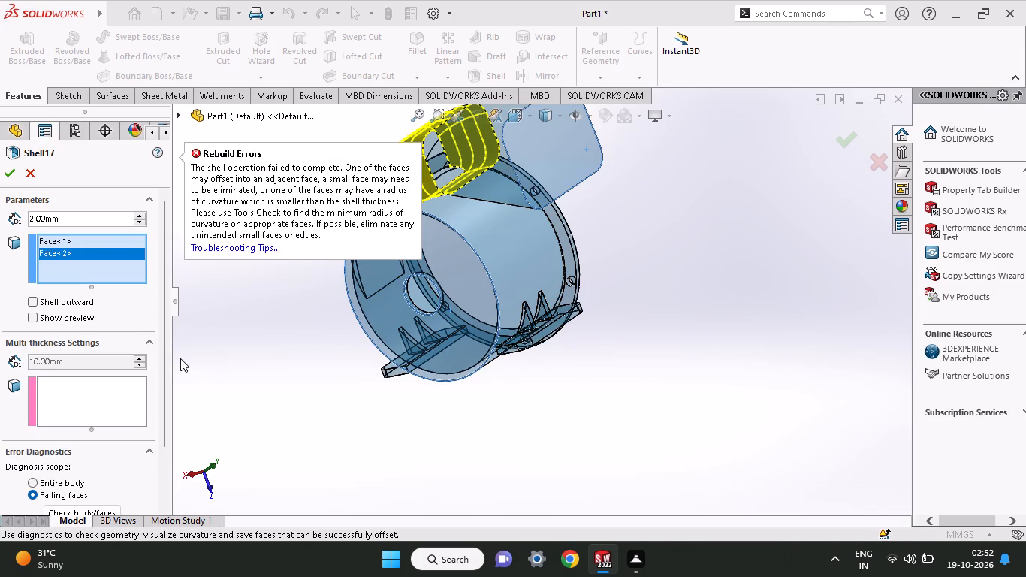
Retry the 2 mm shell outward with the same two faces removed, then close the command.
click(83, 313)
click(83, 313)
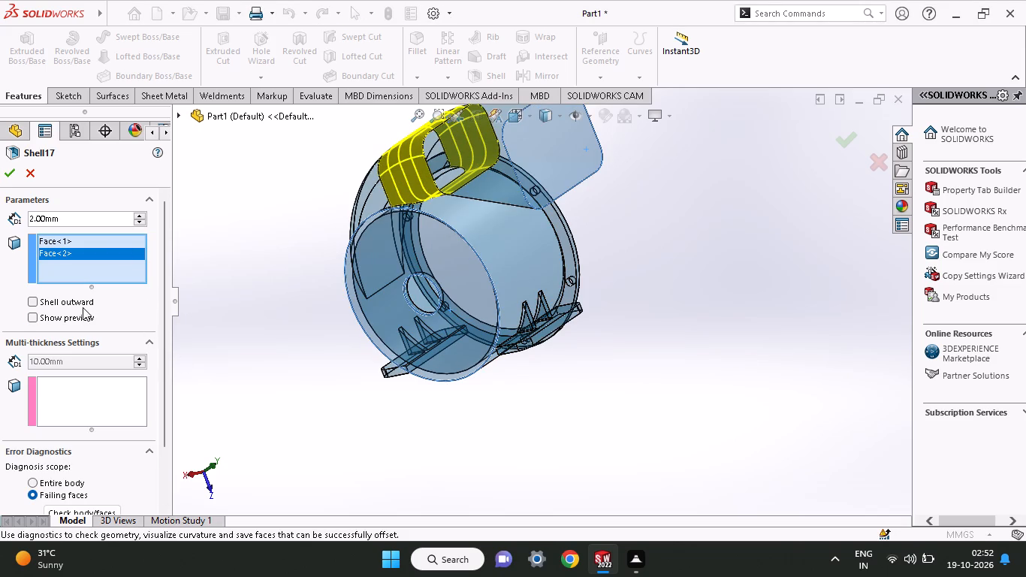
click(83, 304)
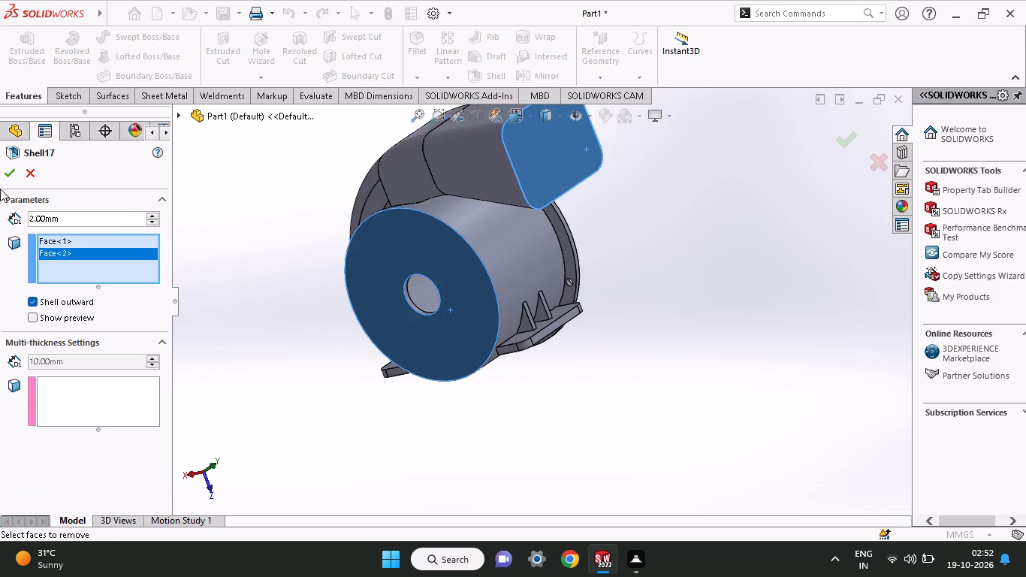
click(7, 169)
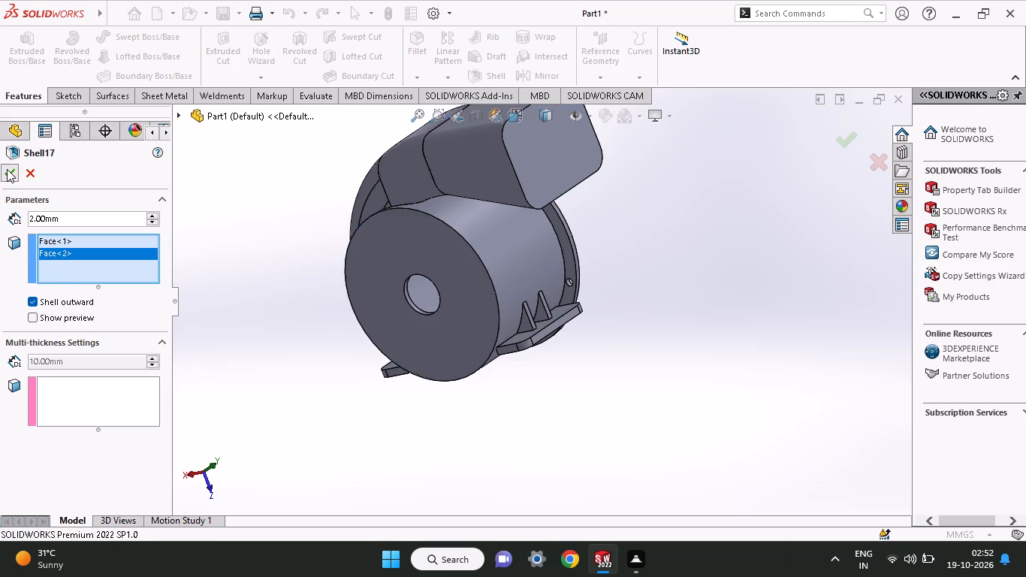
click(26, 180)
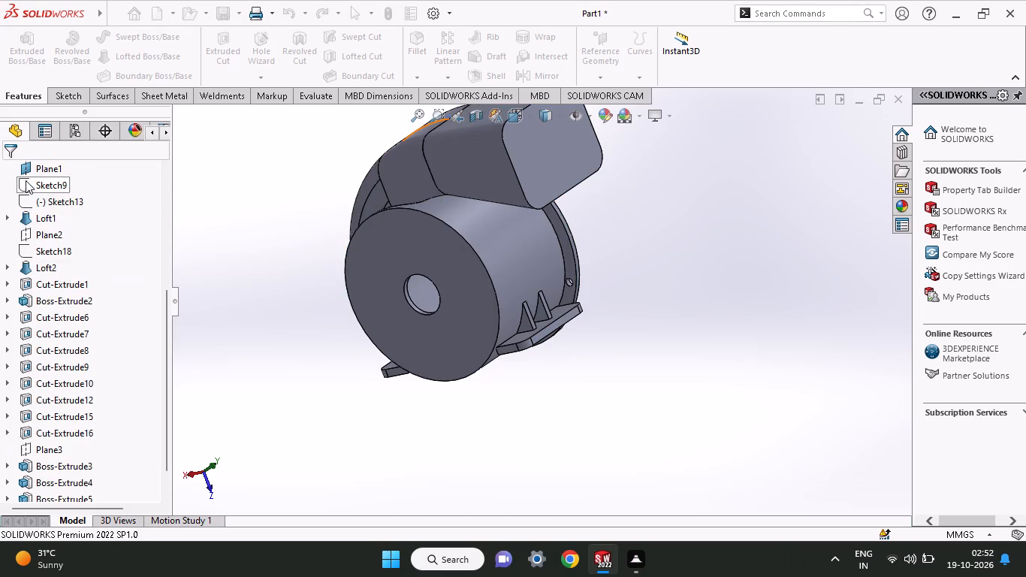
Start a sketch on the flat, rib-free face of the side tab on the duct side.
middle_drag(456, 361, 325, 403)
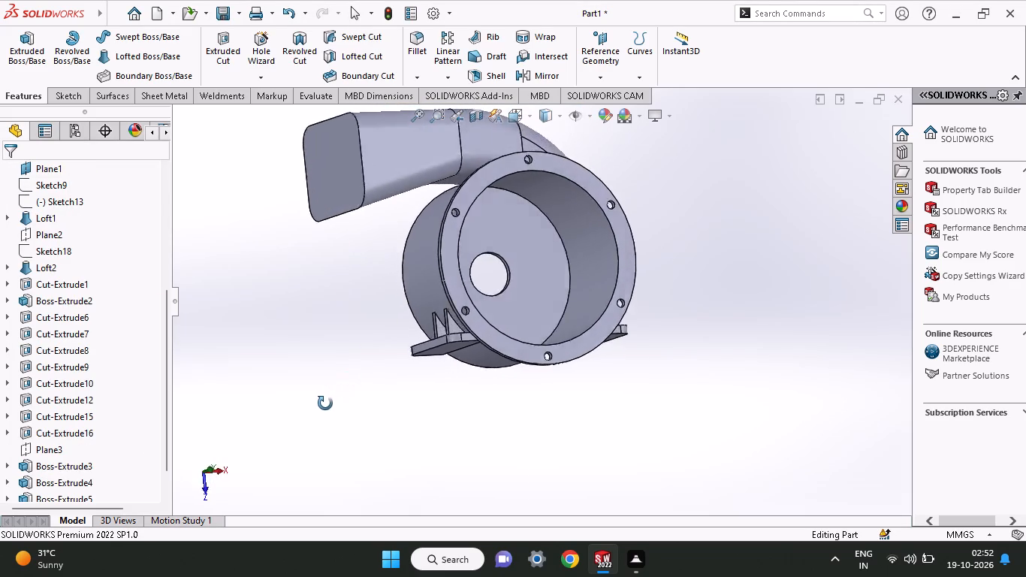
middle_drag(325, 403, 295, 418)
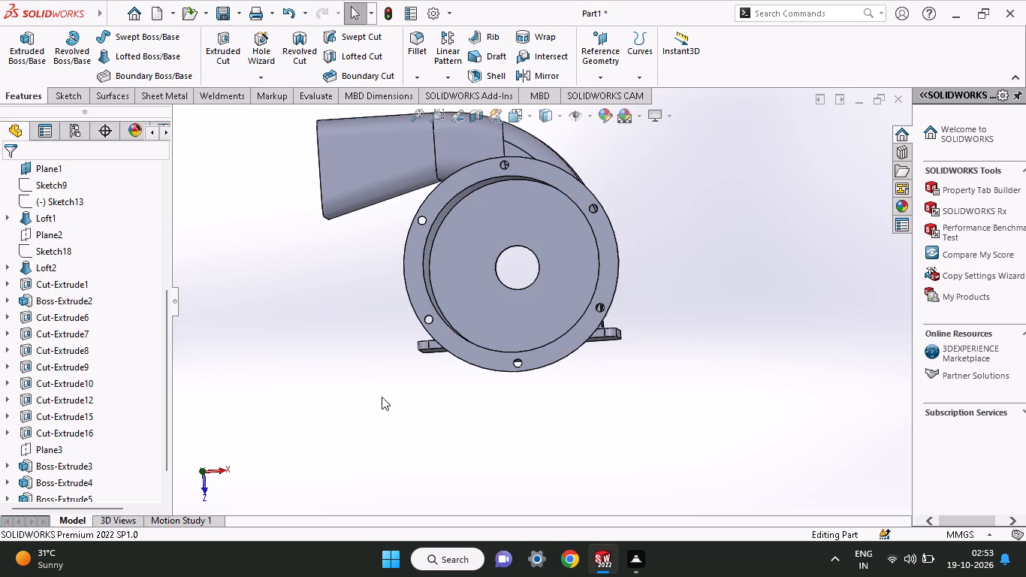
middle_drag(461, 380, 485, 303)
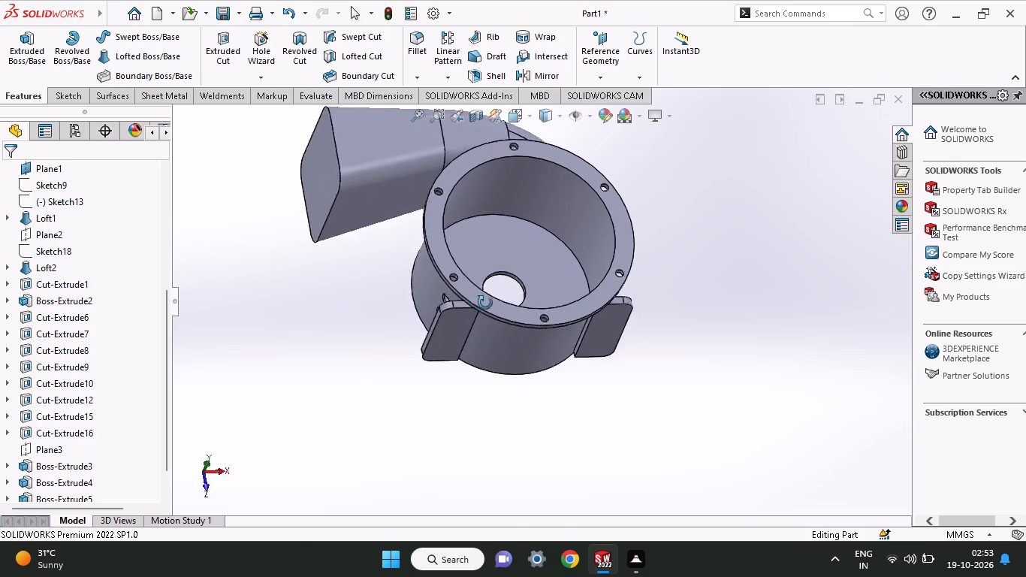
middle_drag(485, 303, 488, 220)
click(461, 263)
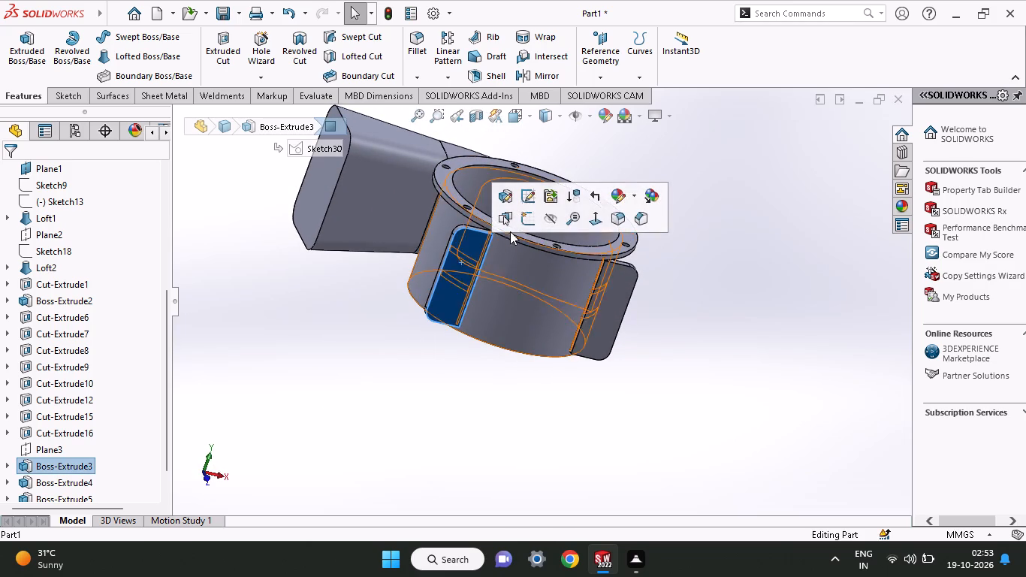
click(519, 225)
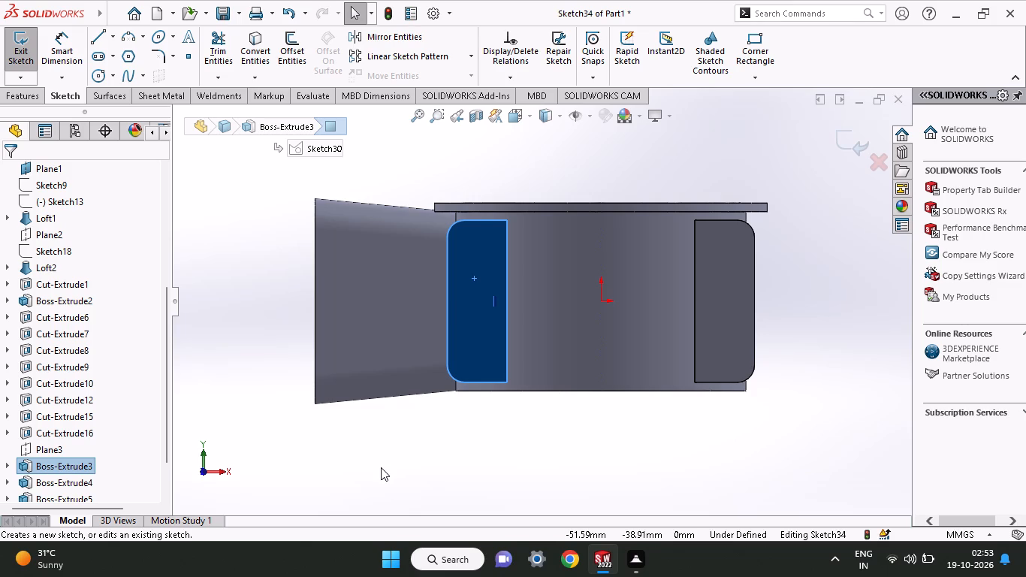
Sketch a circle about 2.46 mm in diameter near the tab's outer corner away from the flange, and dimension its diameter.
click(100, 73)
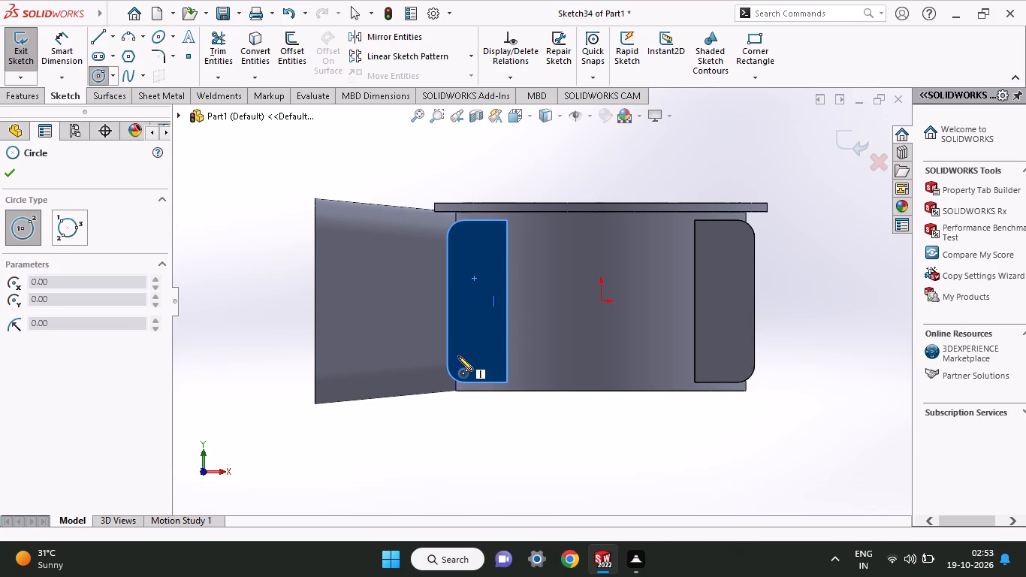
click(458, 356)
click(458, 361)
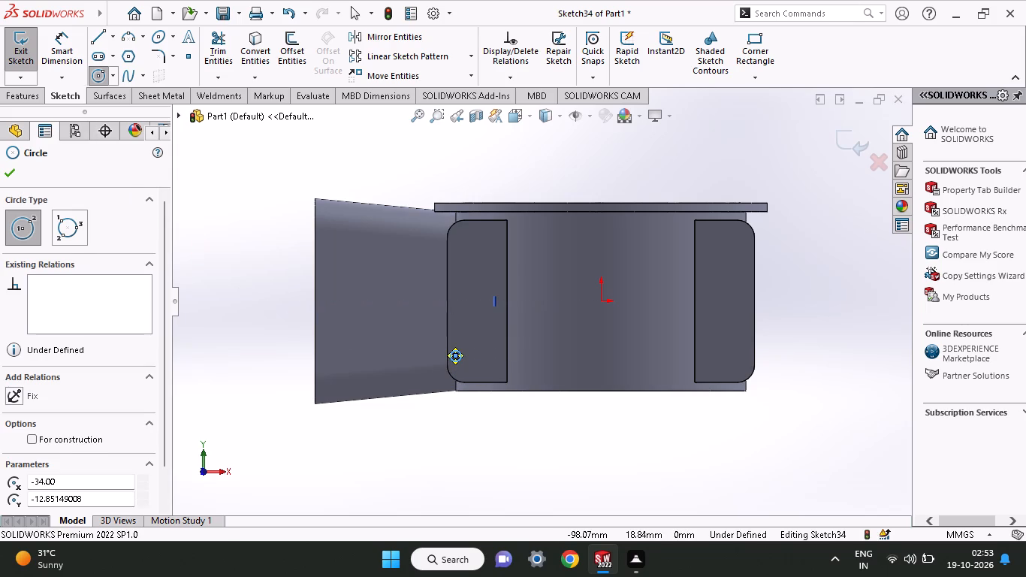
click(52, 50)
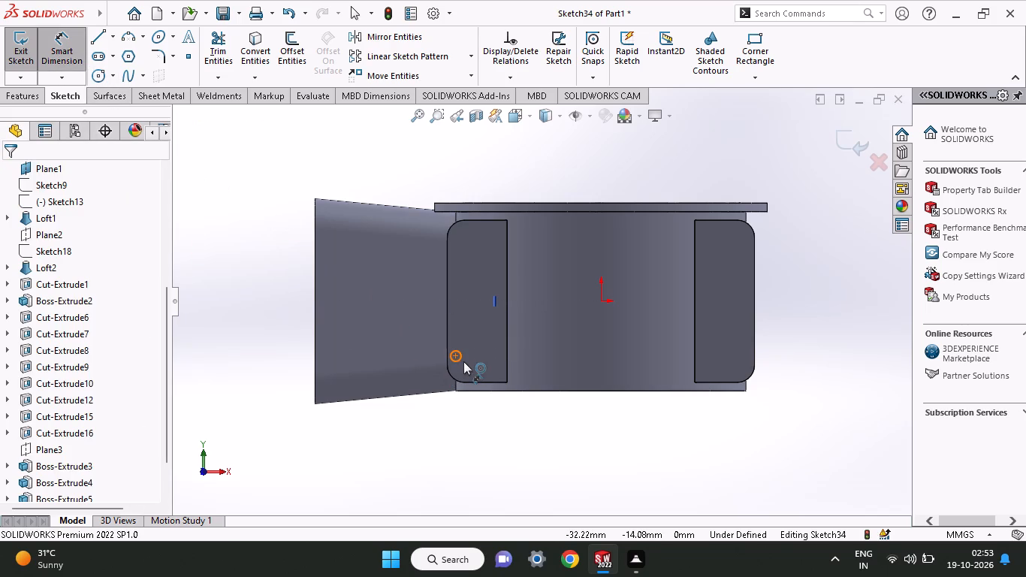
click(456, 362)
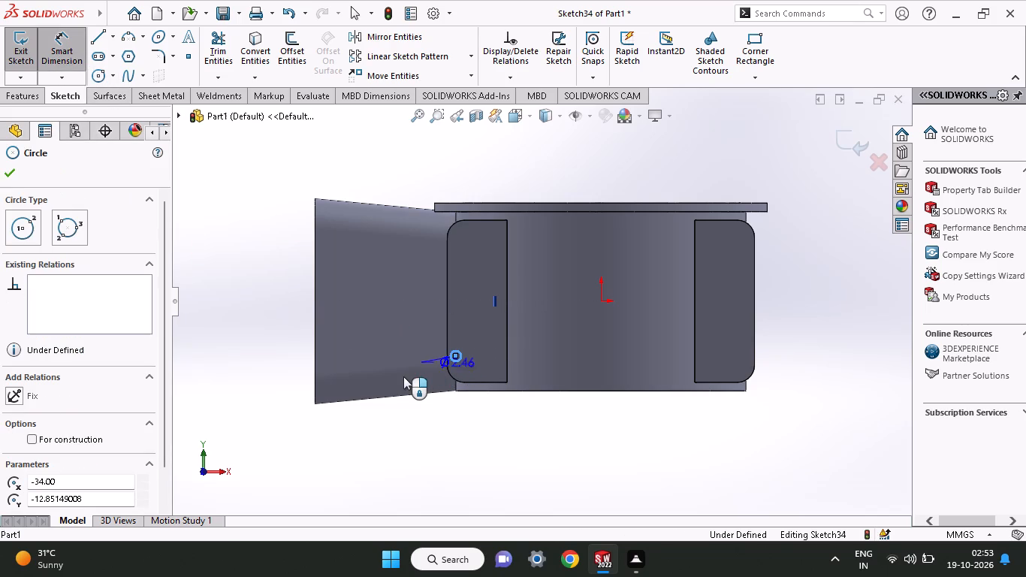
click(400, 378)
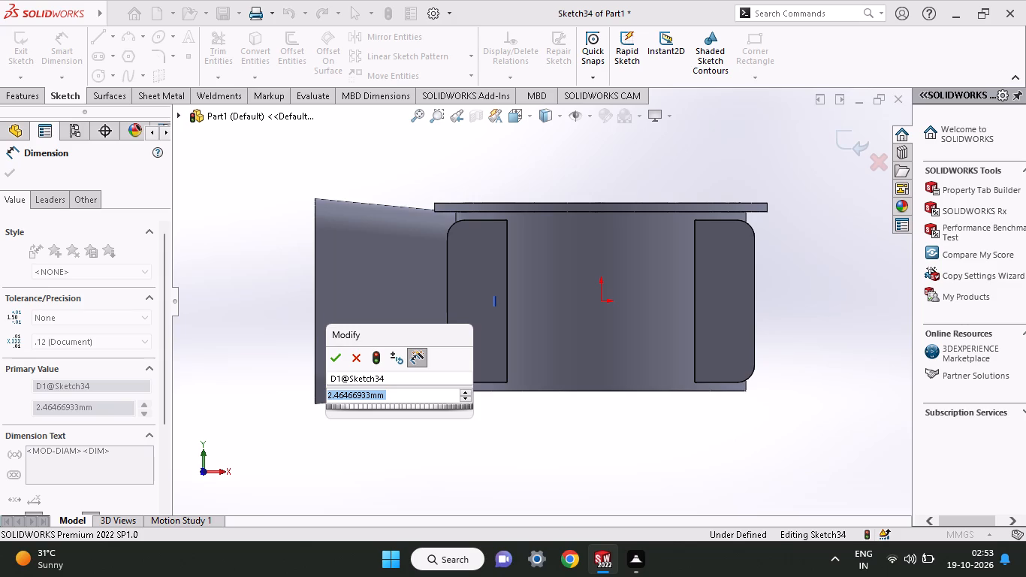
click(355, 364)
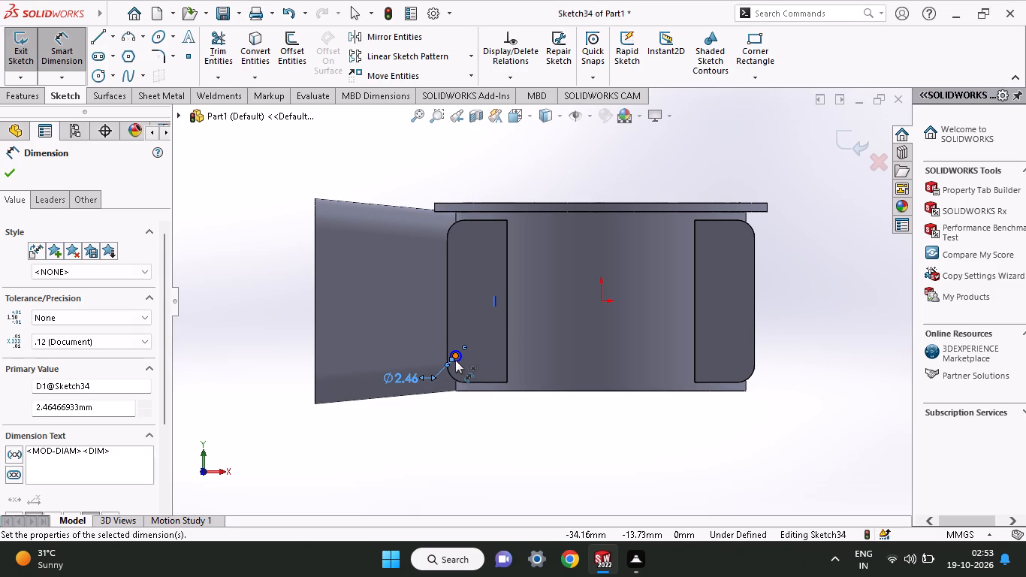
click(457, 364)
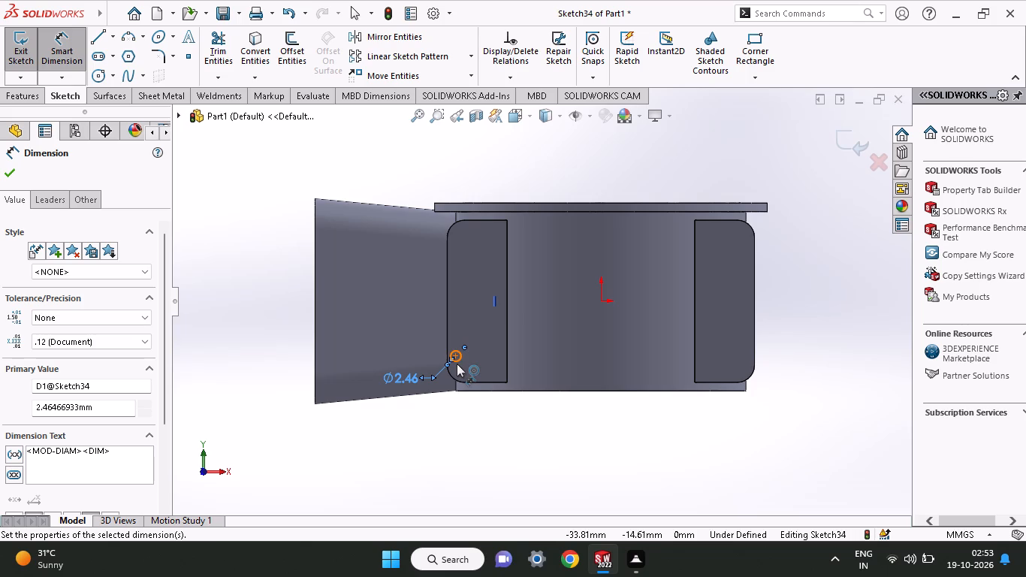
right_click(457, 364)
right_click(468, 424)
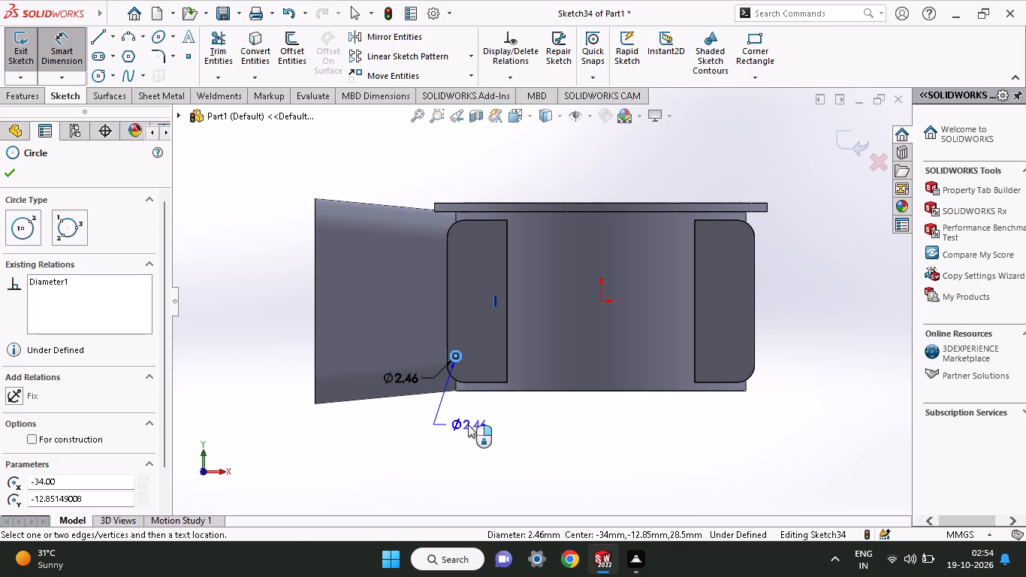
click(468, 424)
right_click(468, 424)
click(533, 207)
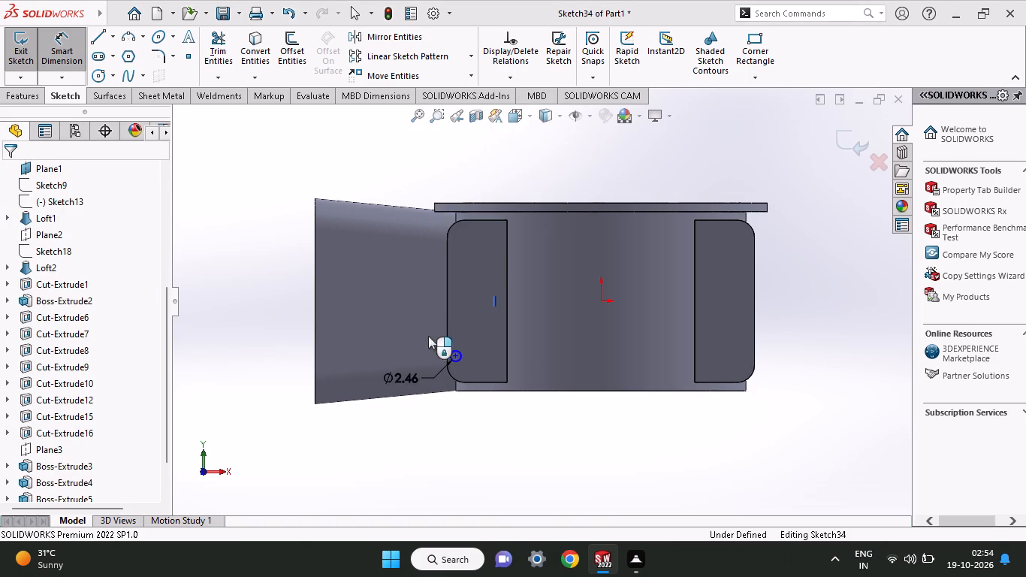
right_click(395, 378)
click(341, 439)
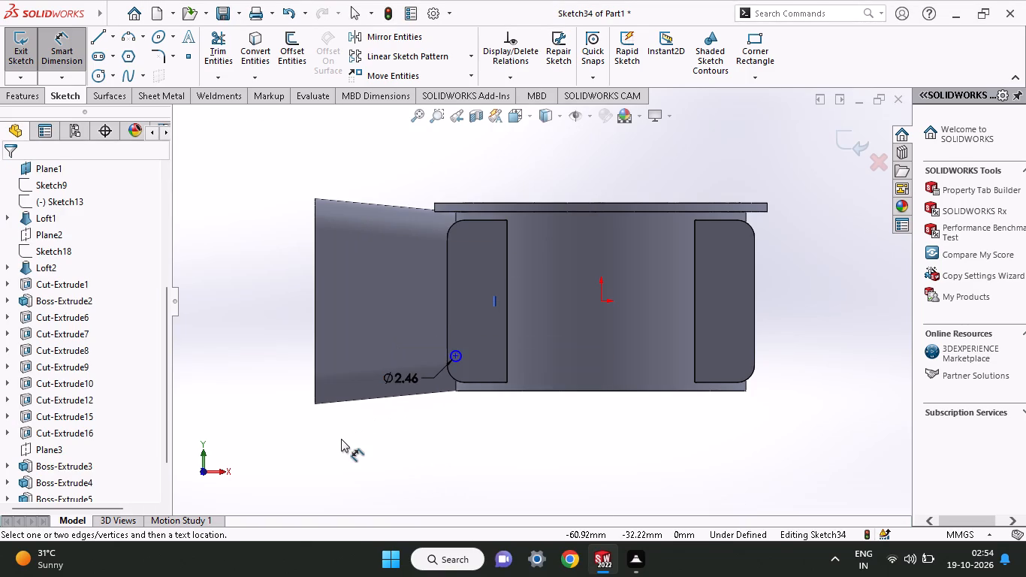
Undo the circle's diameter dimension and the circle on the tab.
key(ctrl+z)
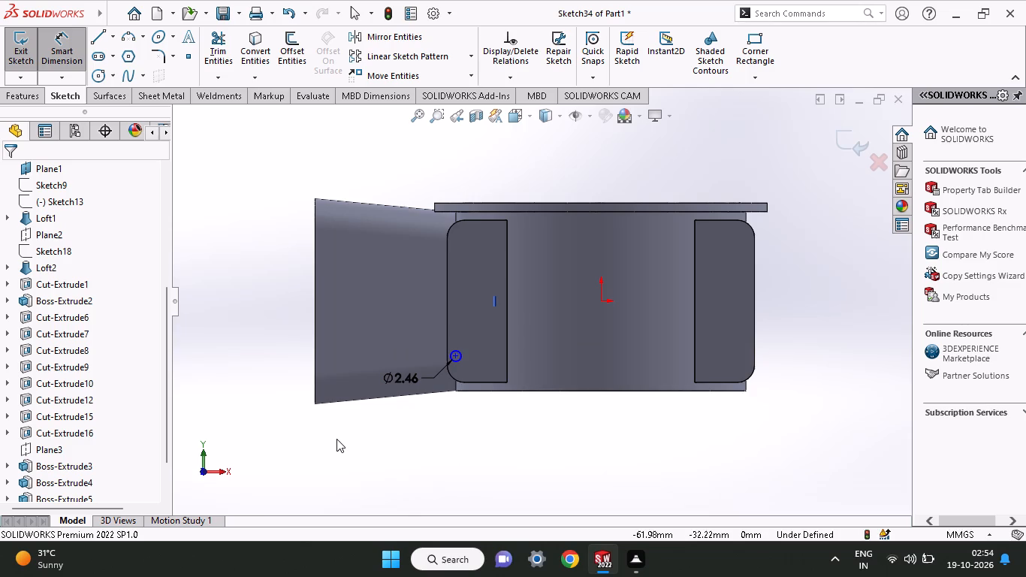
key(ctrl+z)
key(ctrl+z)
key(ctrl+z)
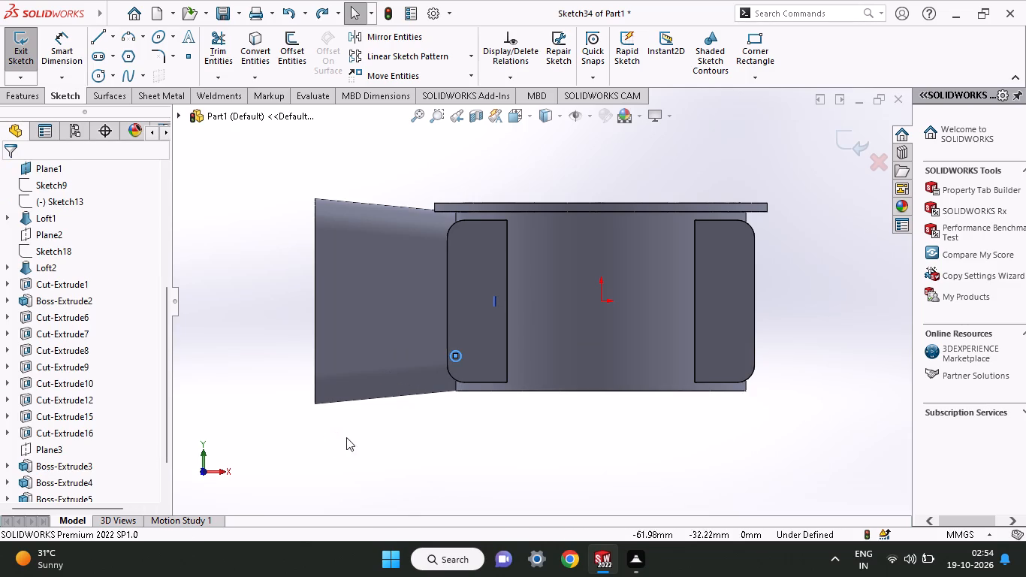
Sketch a vertical 30 mm line along the straight part of the tab's outer edge, between its two rounded corners.
click(100, 45)
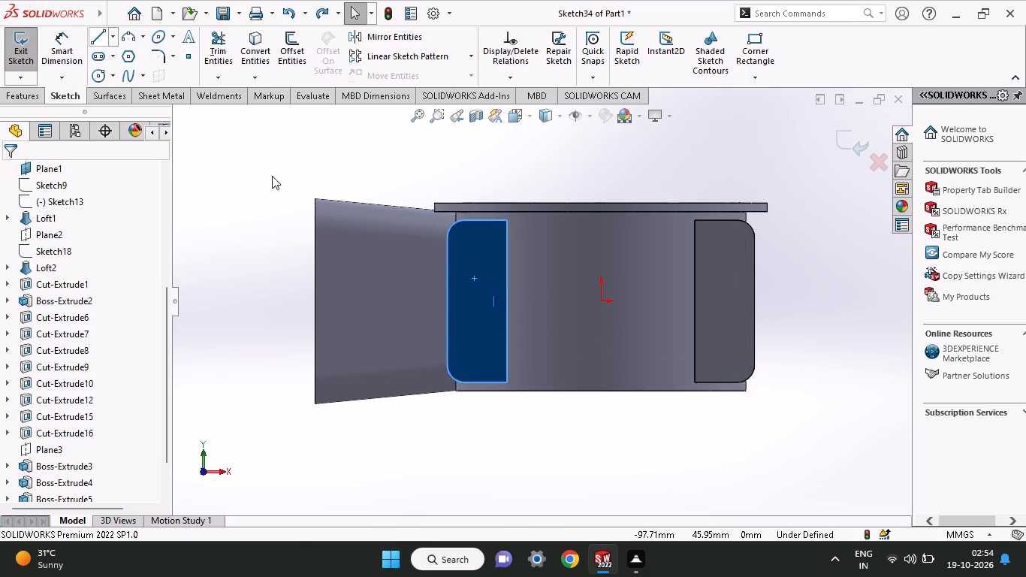
click(448, 240)
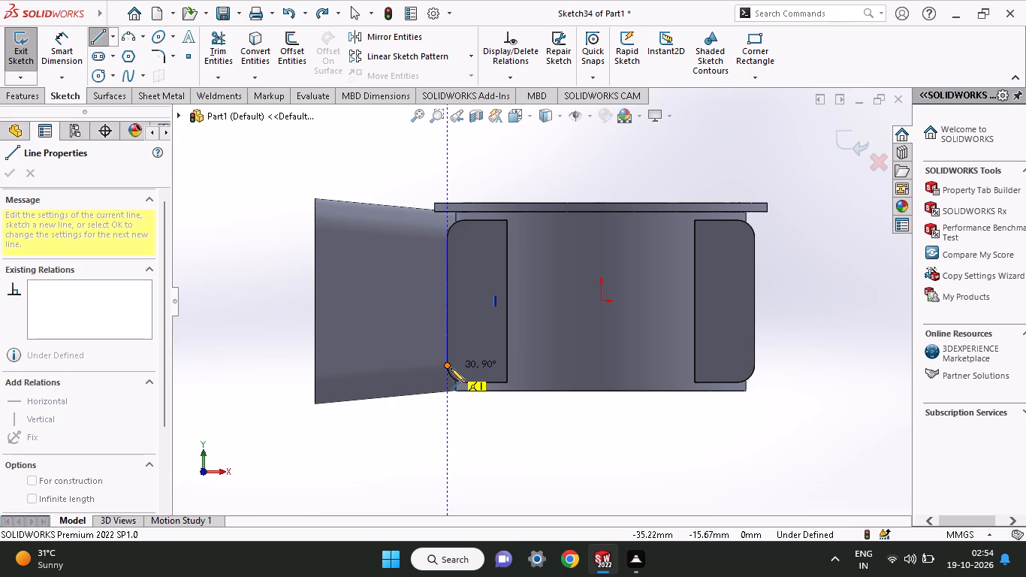
click(451, 368)
right_click(236, 228)
click(253, 243)
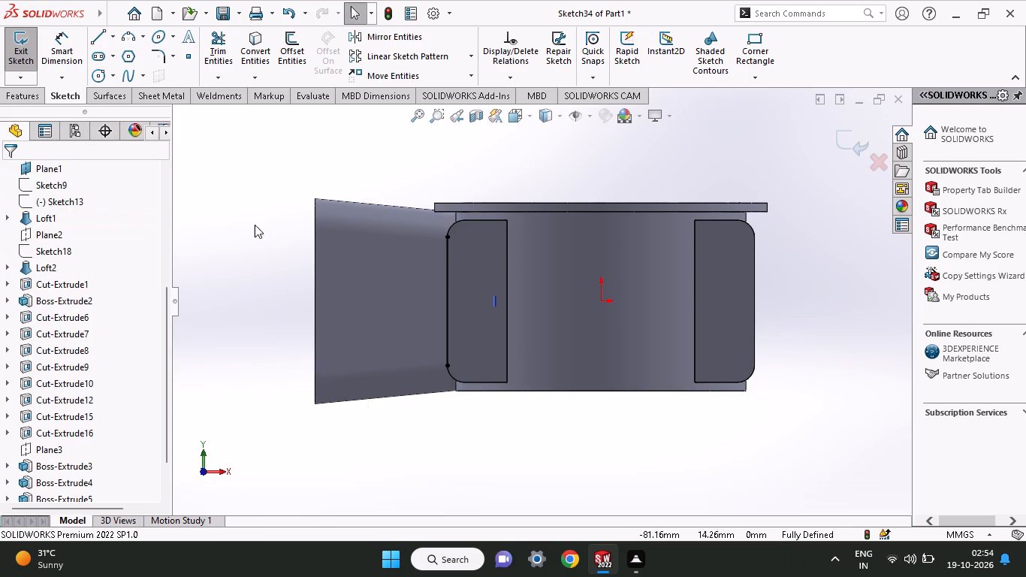
Offset the tab's outer-edge line 3 mm inward onto the tab face, with the direction reversed.
click(284, 51)
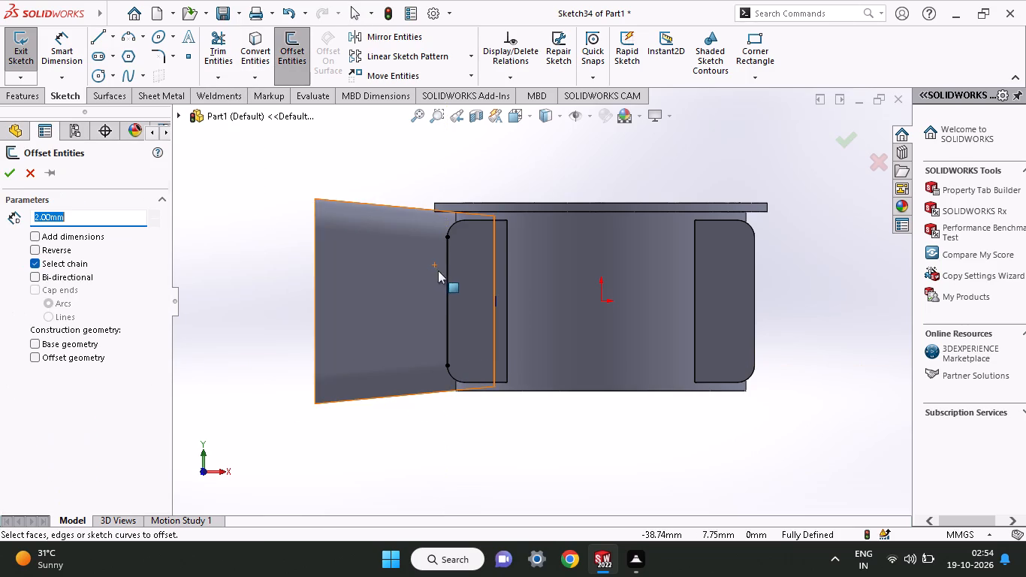
click(446, 274)
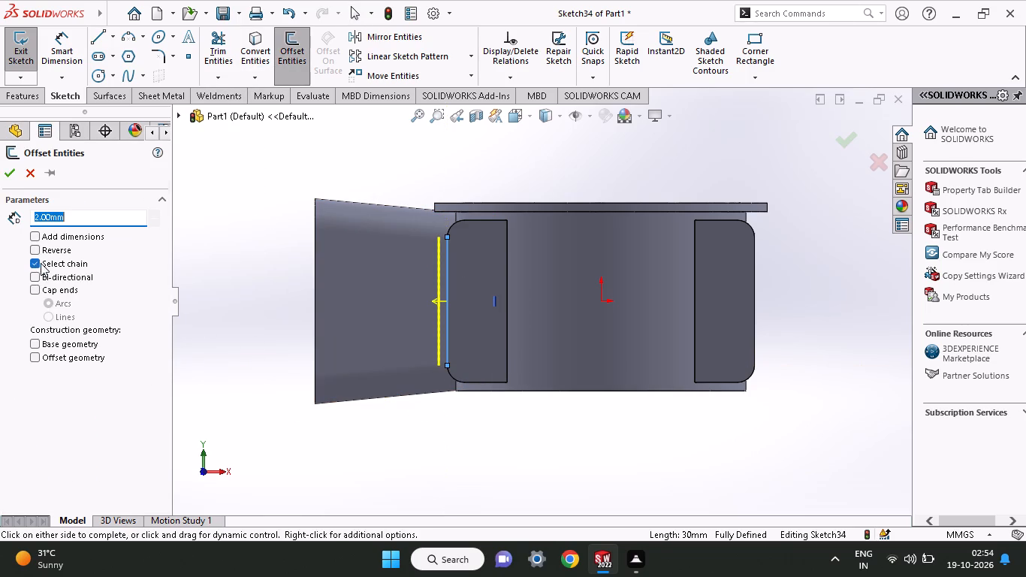
click(42, 252)
drag(83, 210, 11, 210)
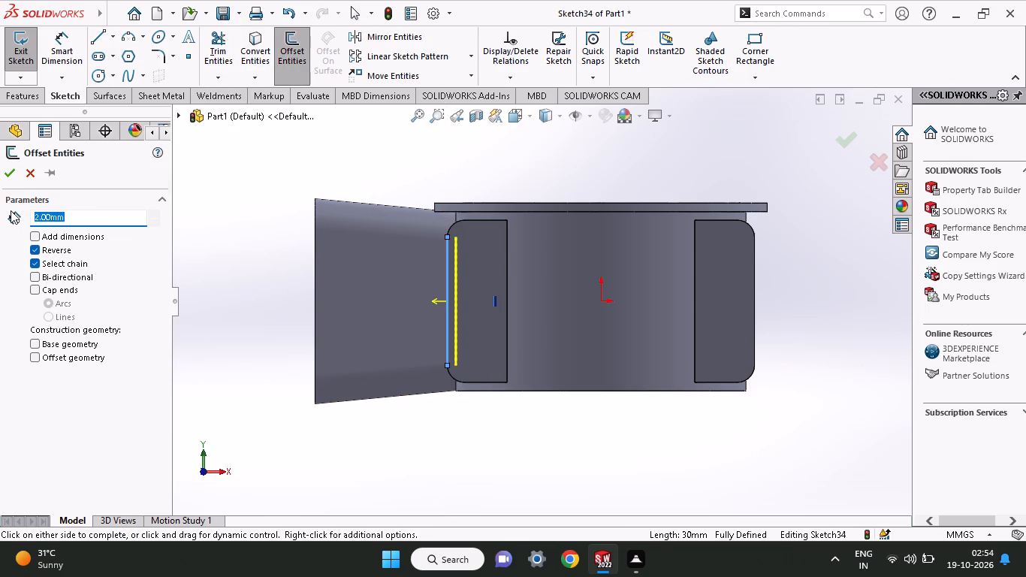
drag(11, 210, 0, 210)
key(3)
key(Return)
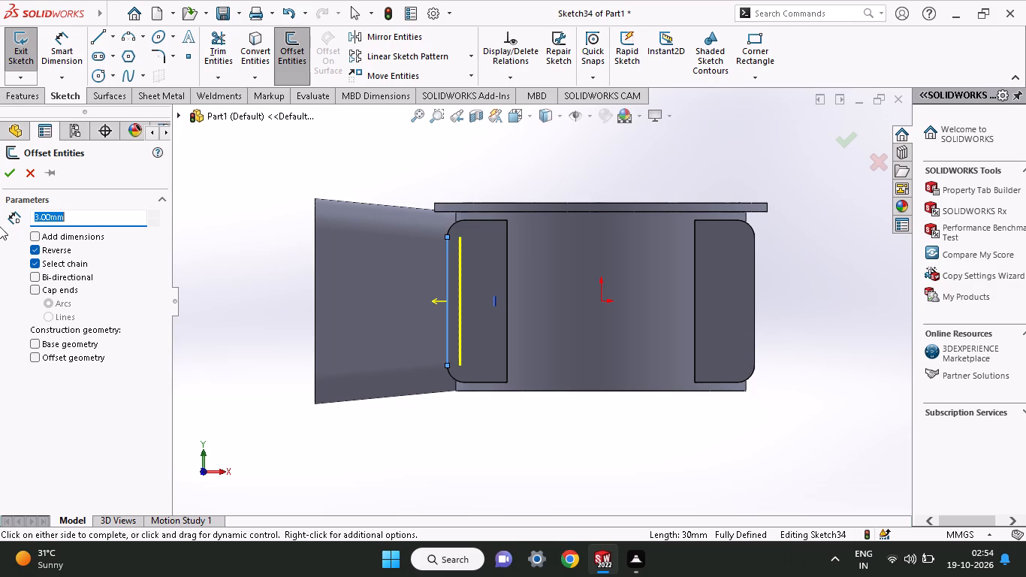
click(9, 164)
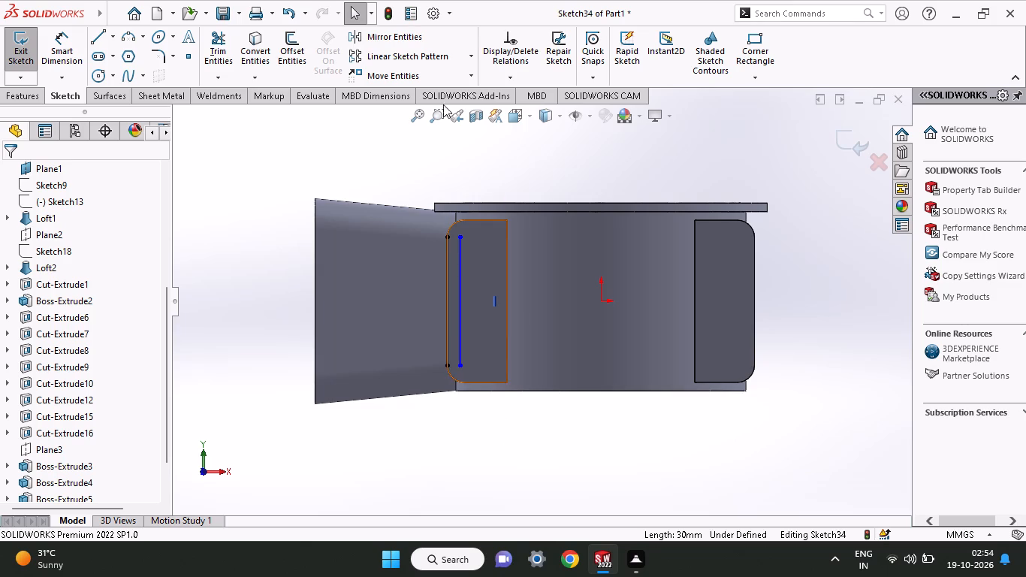
Sketch a horizontal line about 6.07 mm long from the midpoint of the tab's outer-edge line inward across the offset line.
click(95, 44)
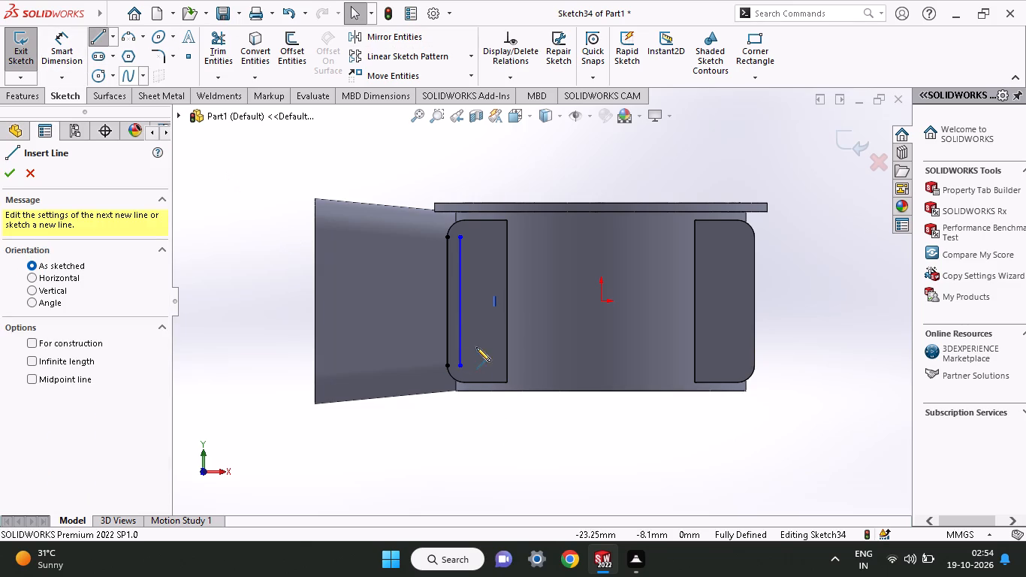
click(448, 300)
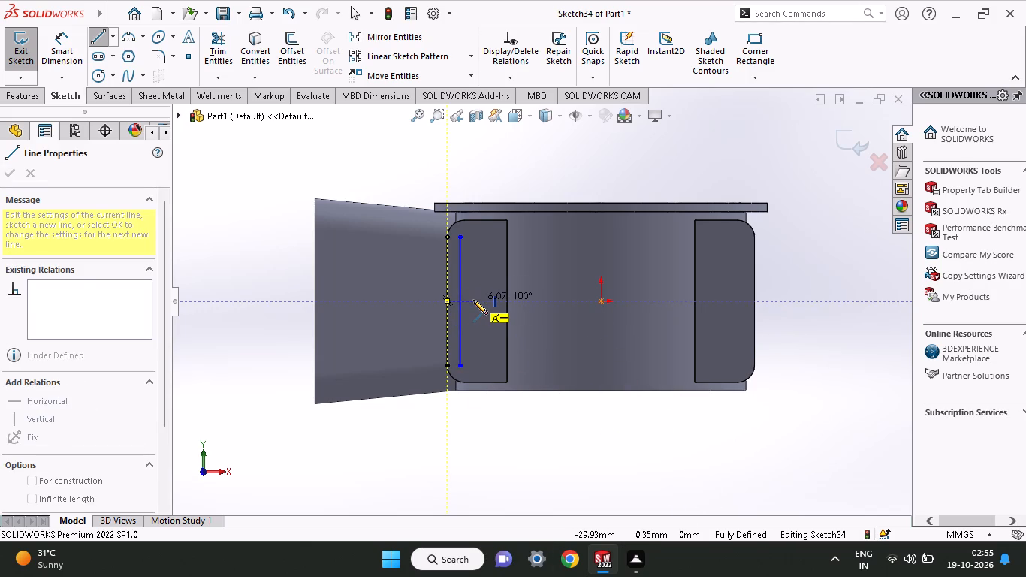
click(473, 300)
right_click(545, 279)
click(566, 294)
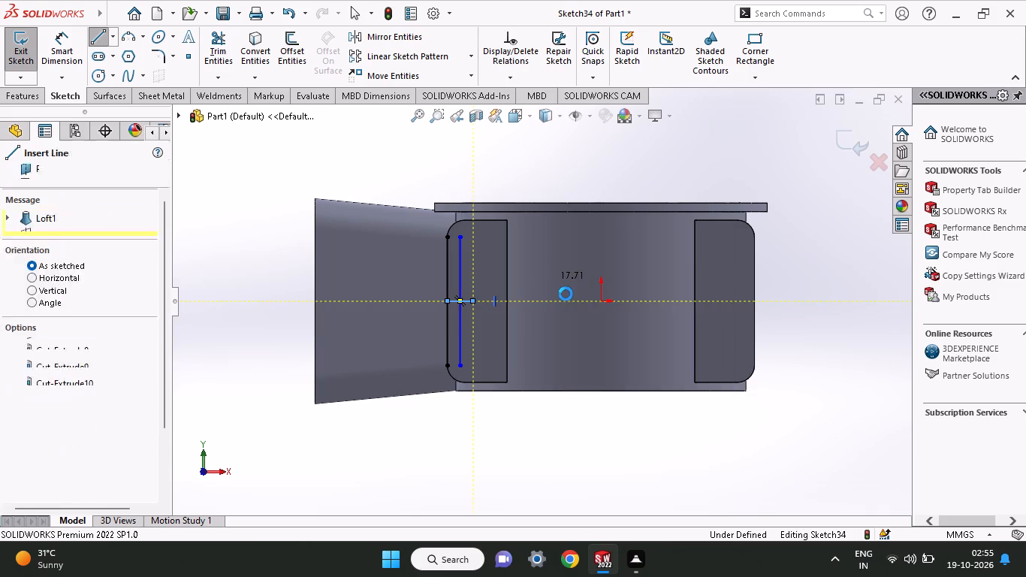
Offset the short horizontal line 12 mm bi-directionally, toward both ends of the tab.
click(285, 57)
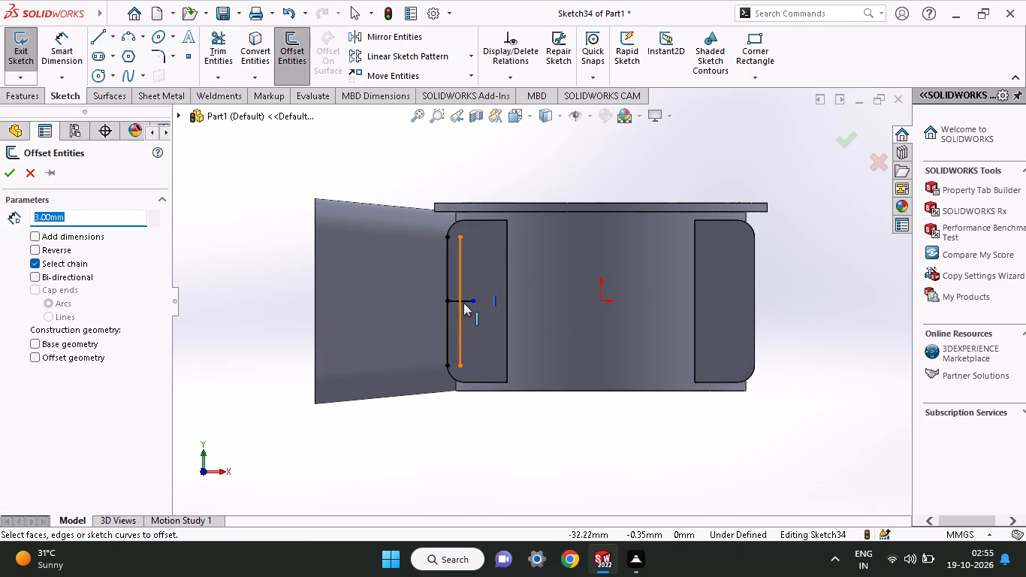
click(453, 300)
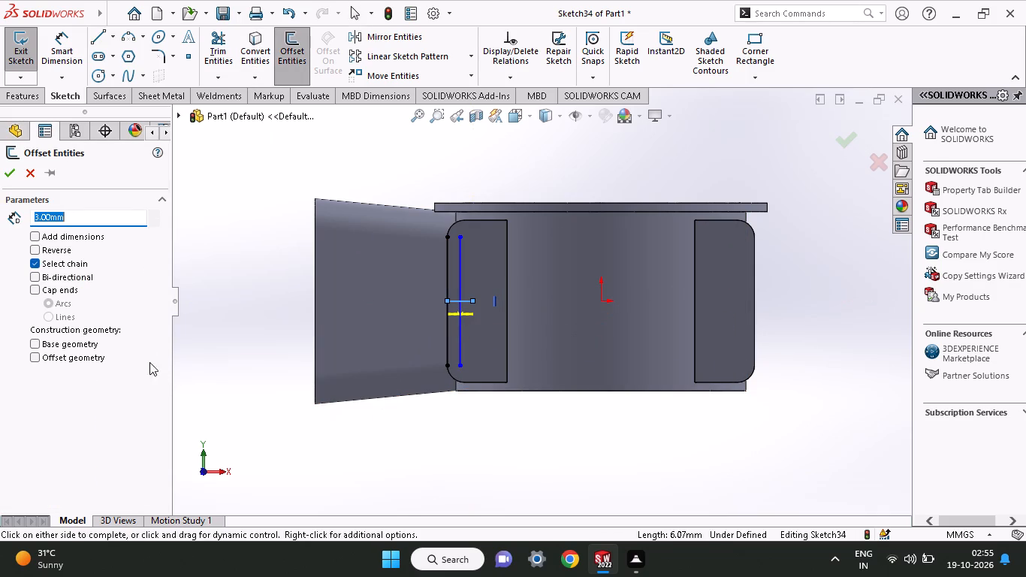
click(69, 279)
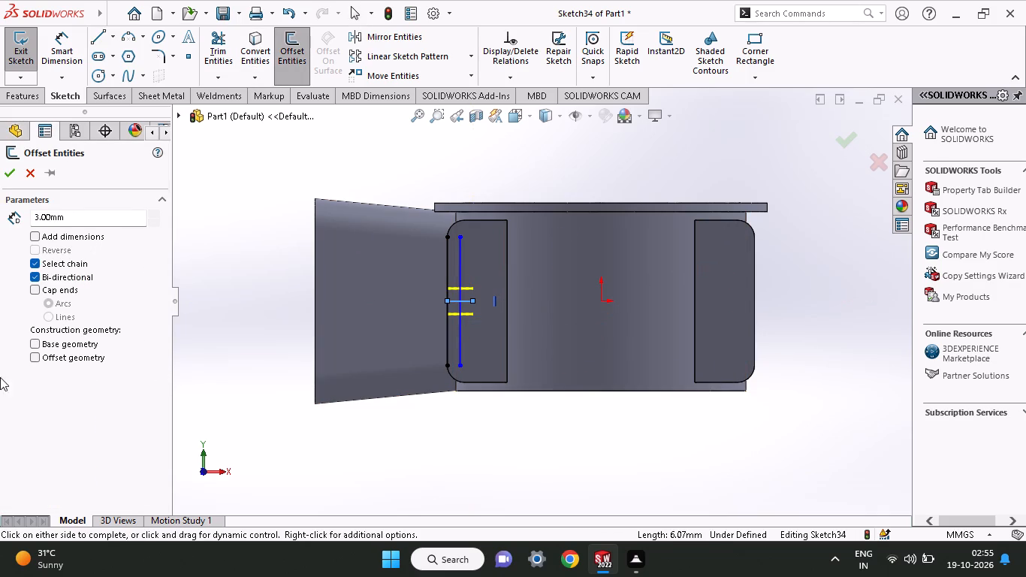
drag(78, 215, 0, 221)
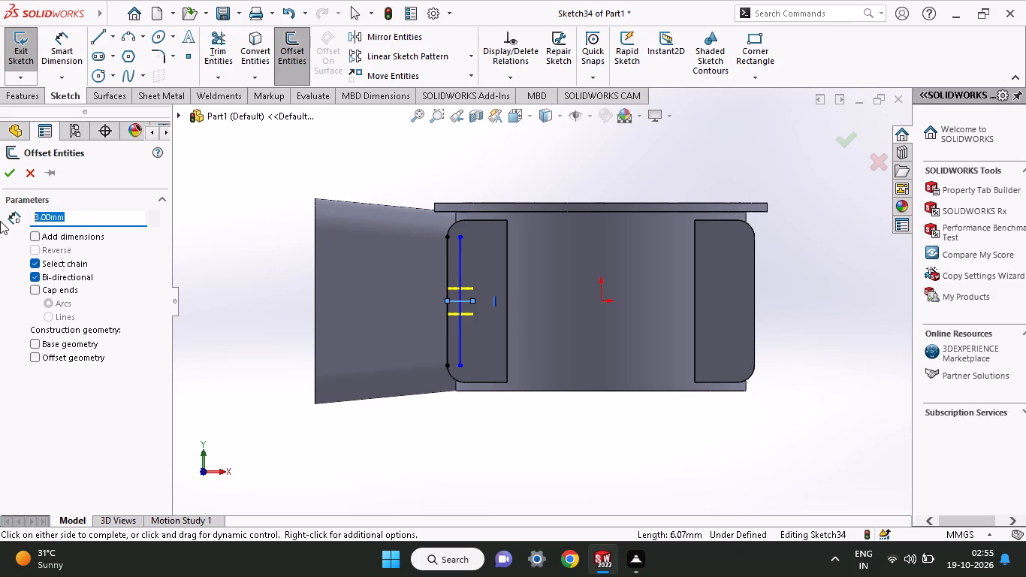
text(12)
key(Return)
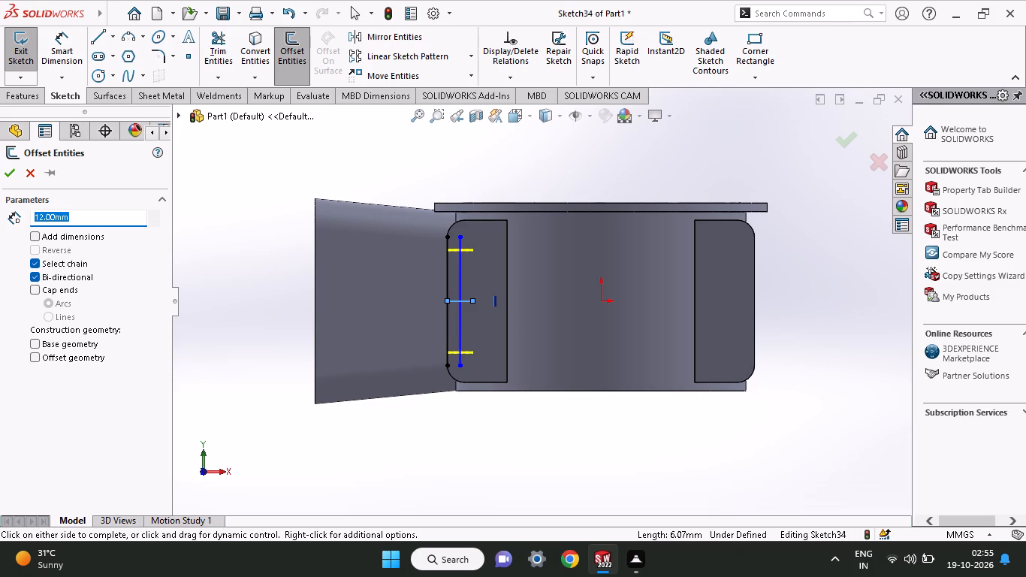
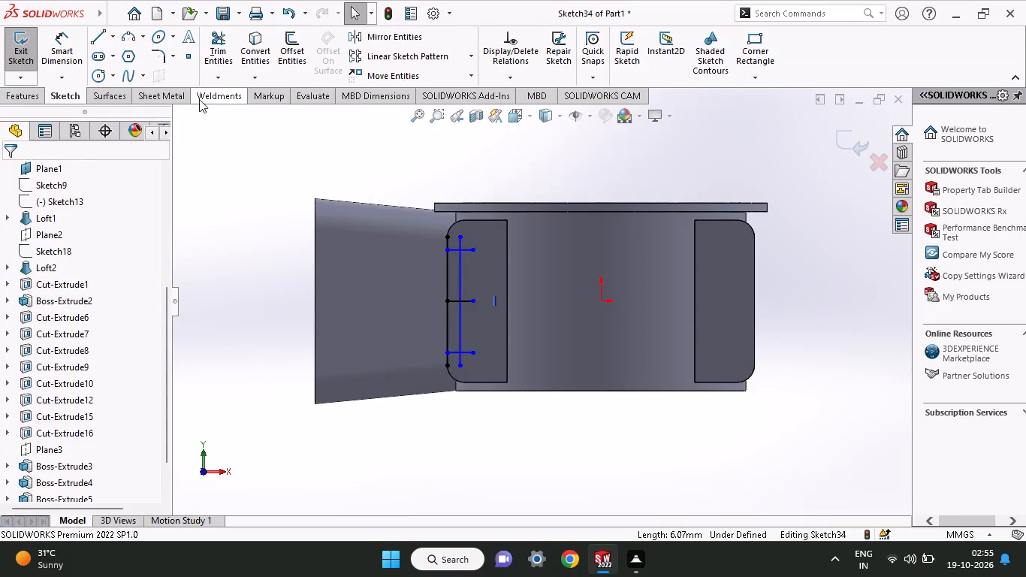
Trim the inner ends of the two 12 mm offset lines back to the vertical 3 mm offset line.
click(227, 45)
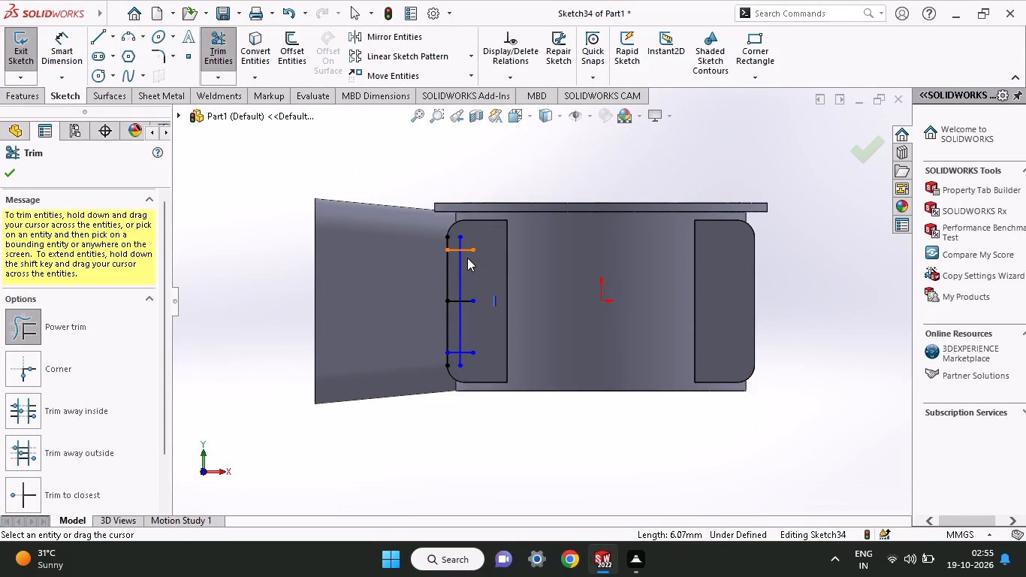
drag(467, 258, 473, 239)
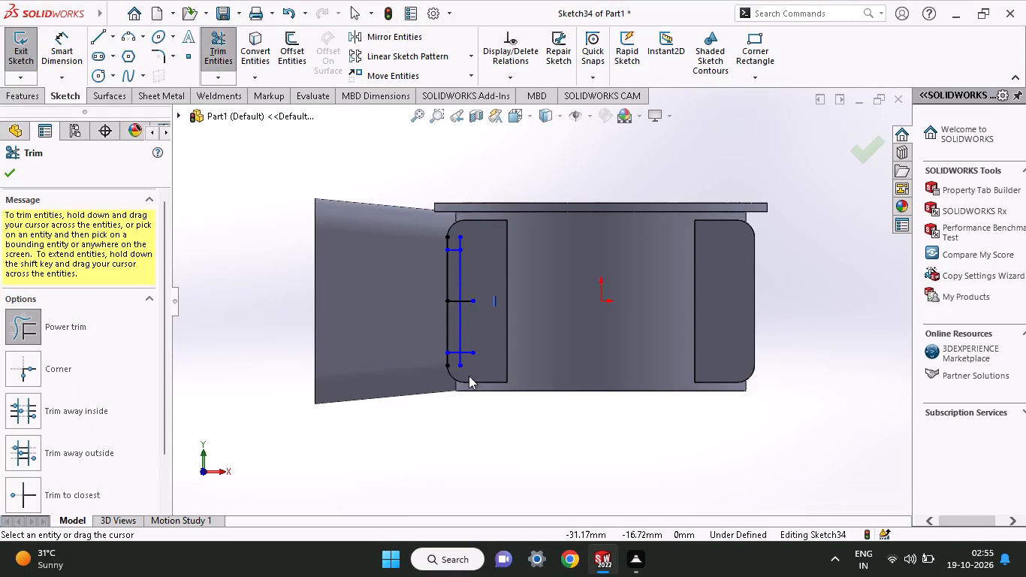
drag(472, 367, 468, 341)
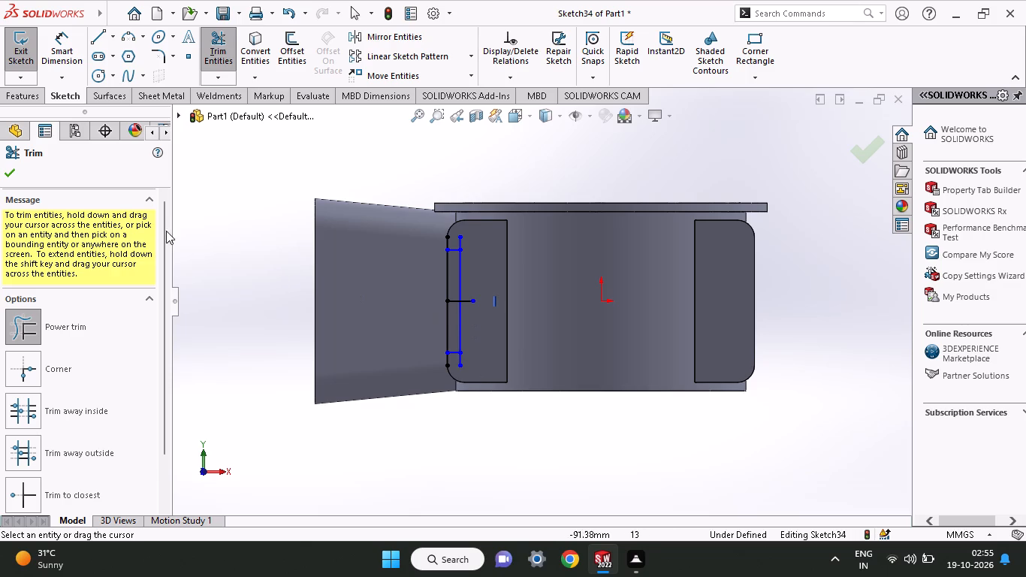
click(7, 173)
Sketch a 3 mm diameter circle centred where the upper short line meets the vertical offset line.
click(100, 84)
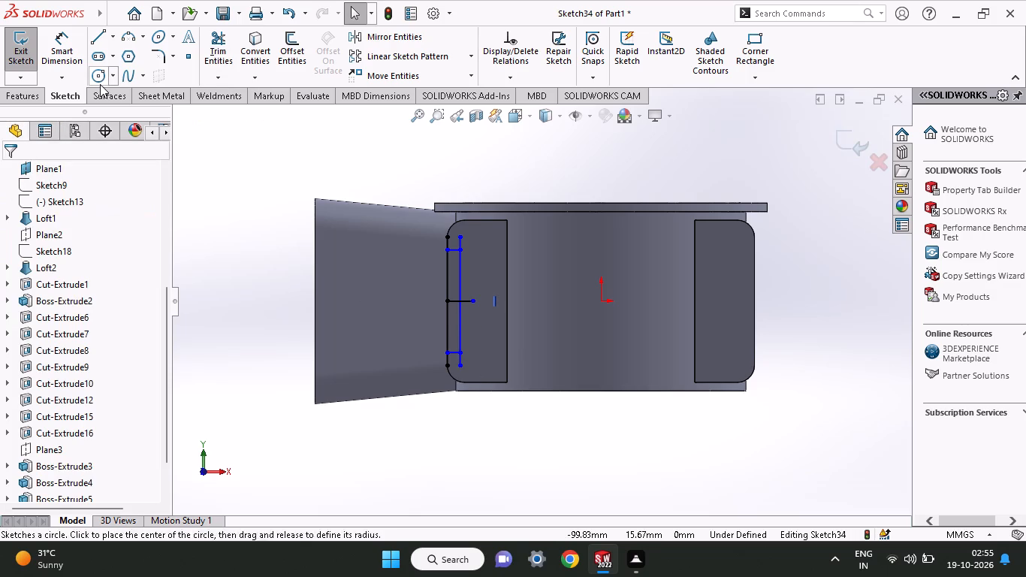
click(460, 250)
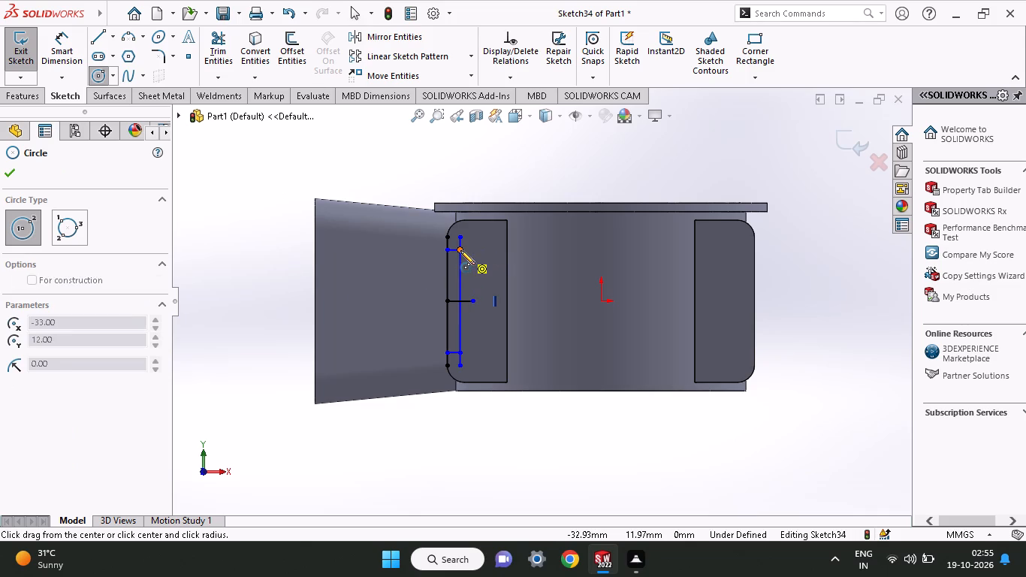
click(466, 255)
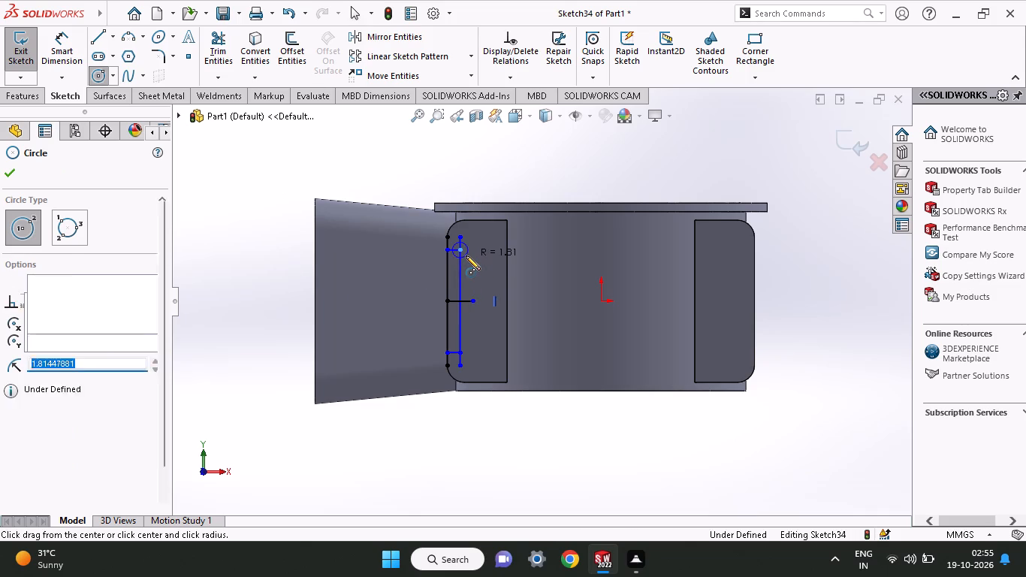
click(38, 54)
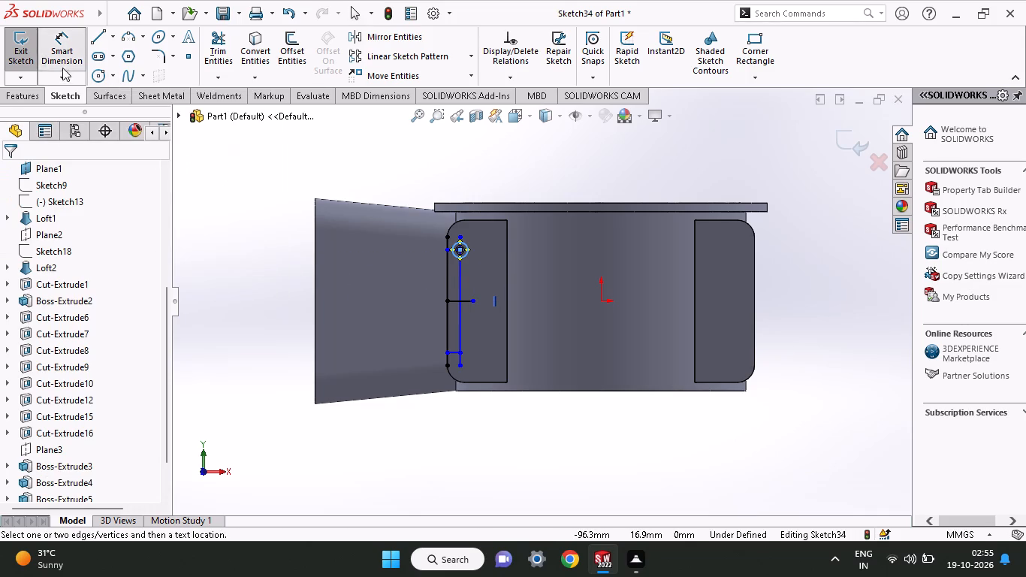
click(466, 252)
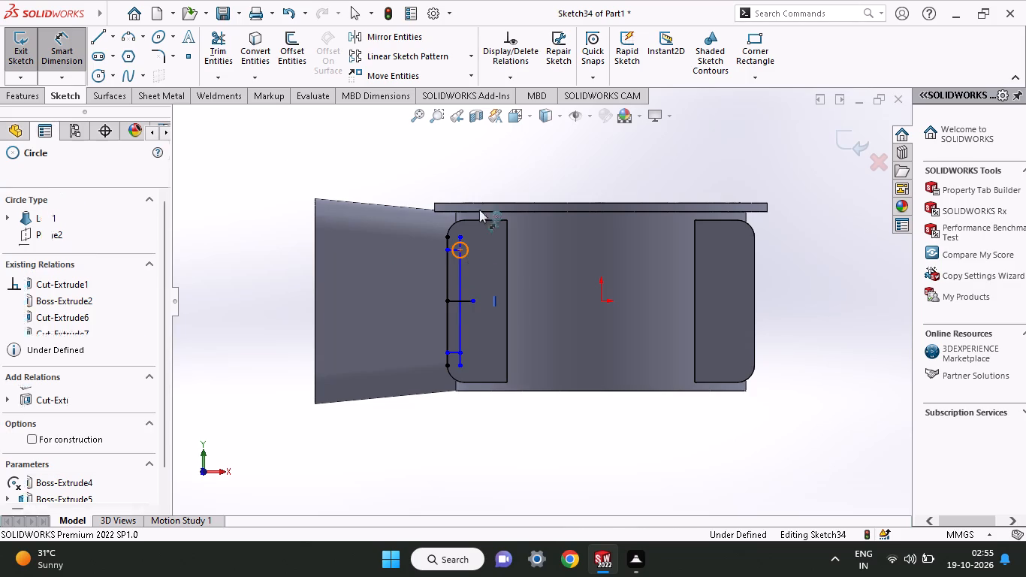
click(488, 174)
key(3)
key(Return)
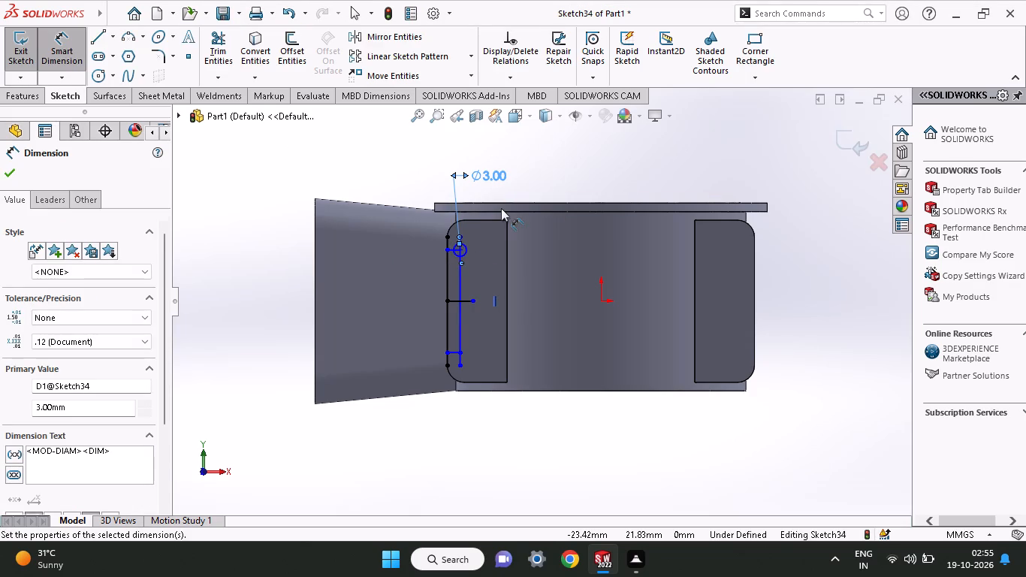
Cut-extrude the 3 mm circle contour through the duct-side tab.
click(41, 103)
click(225, 65)
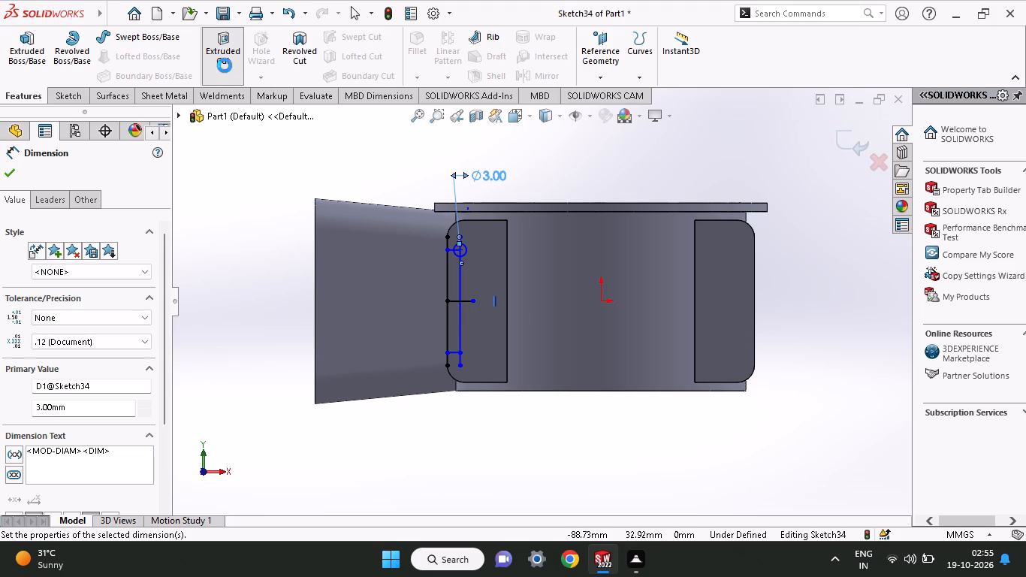
click(465, 253)
middle_drag(391, 301, 421, 428)
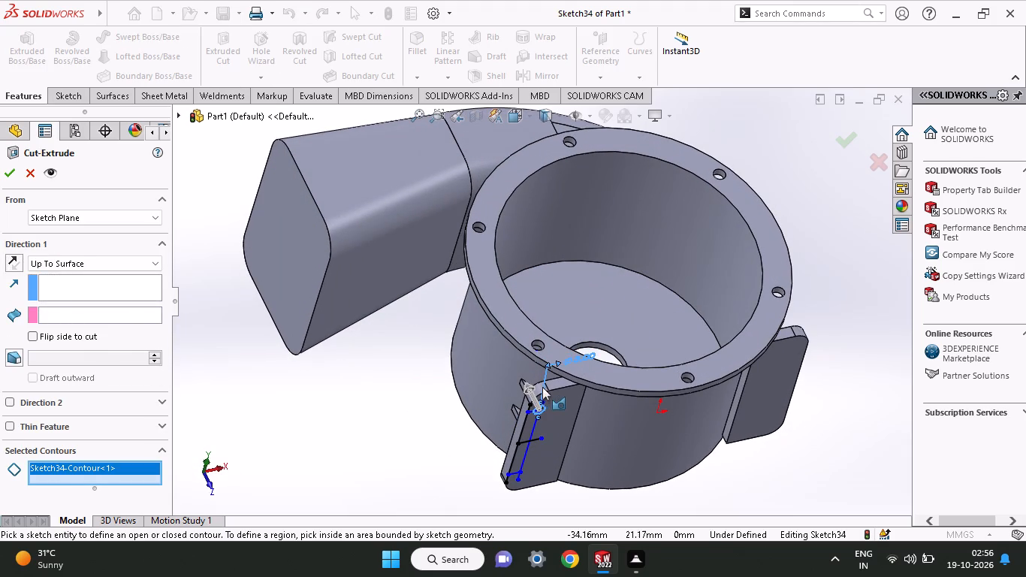
drag(533, 385, 515, 333)
click(2, 176)
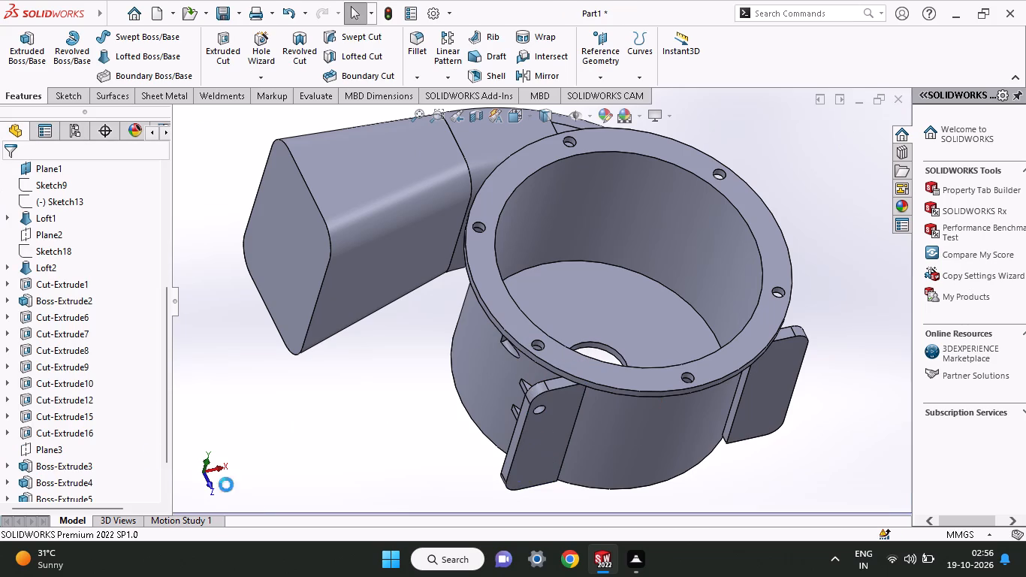
On the duct-side tab face, sketch outer-edge lines about 7 mm up from the midpoint and about 22 mm back down to the lower corner.
middle_drag(475, 454, 427, 333)
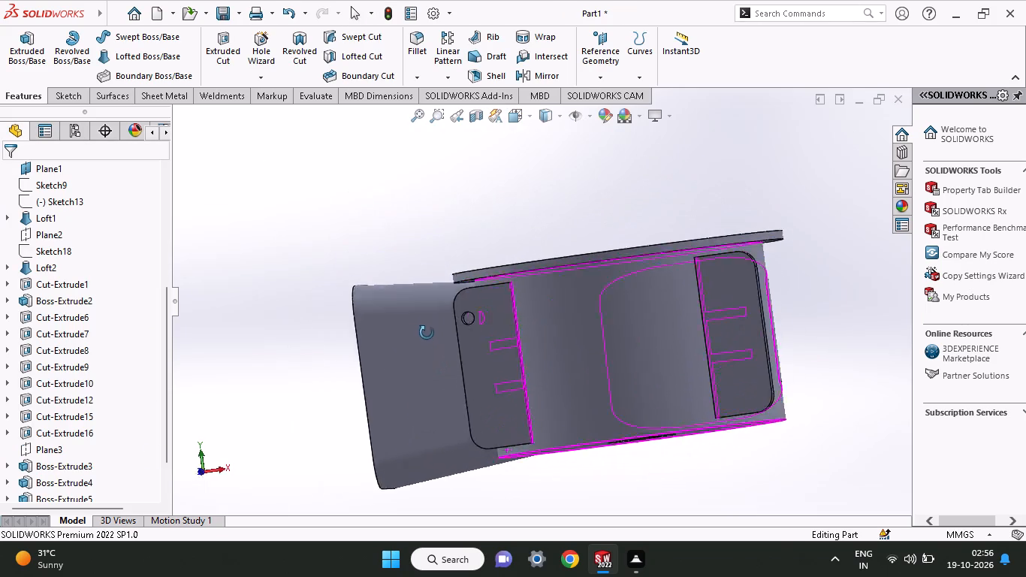
middle_drag(427, 333, 427, 373)
click(471, 380)
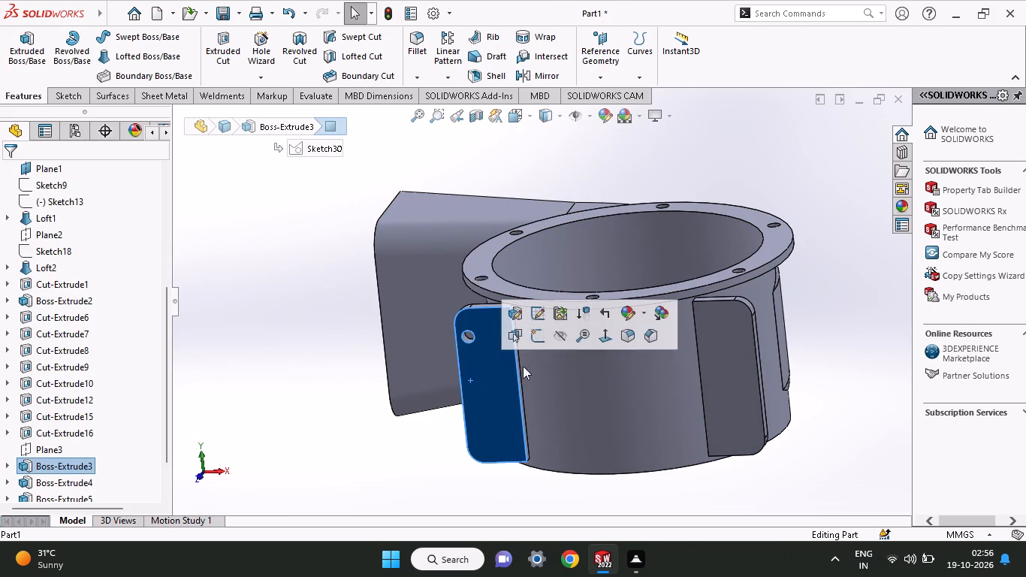
click(537, 338)
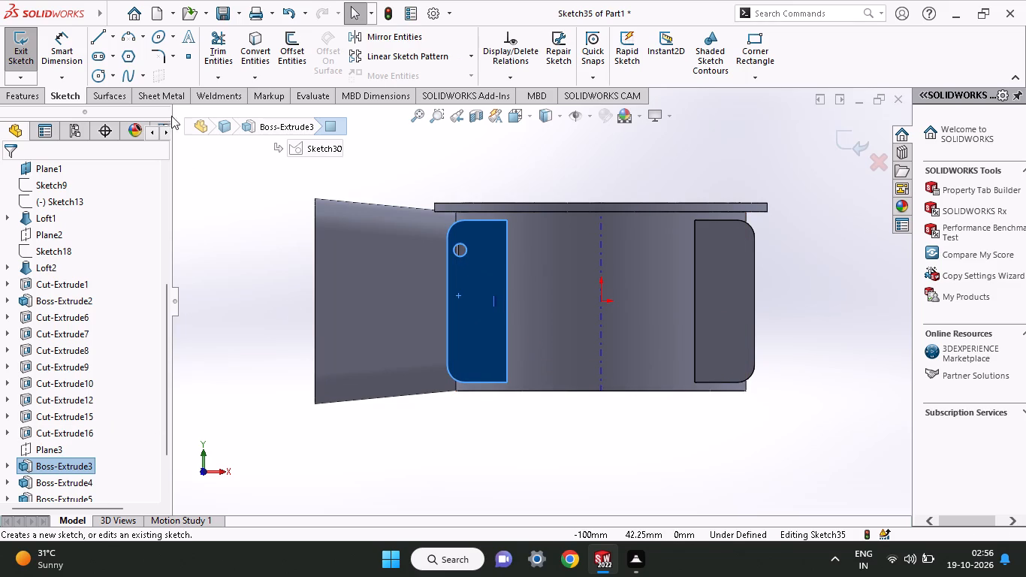
click(98, 43)
click(445, 301)
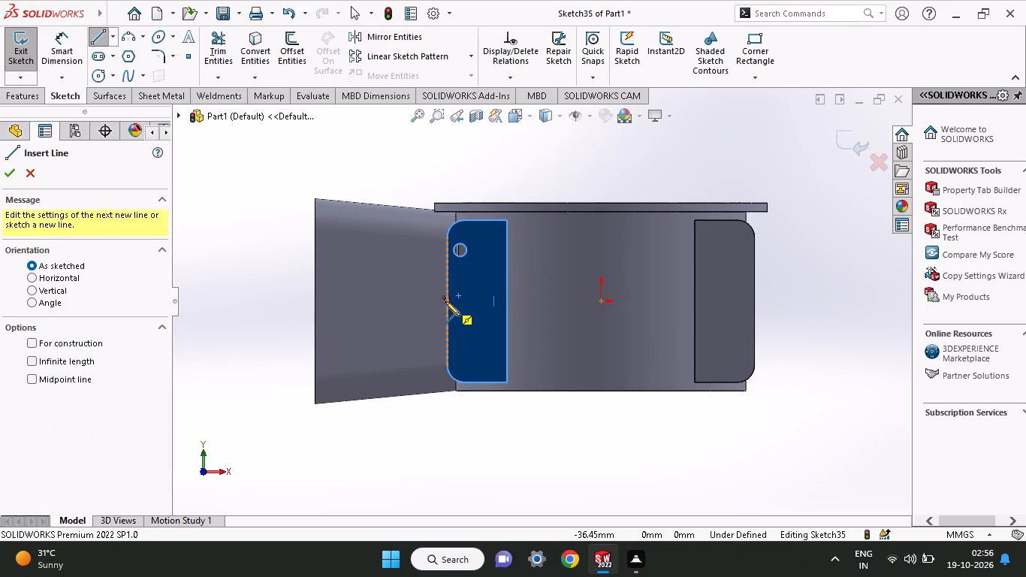
click(446, 271)
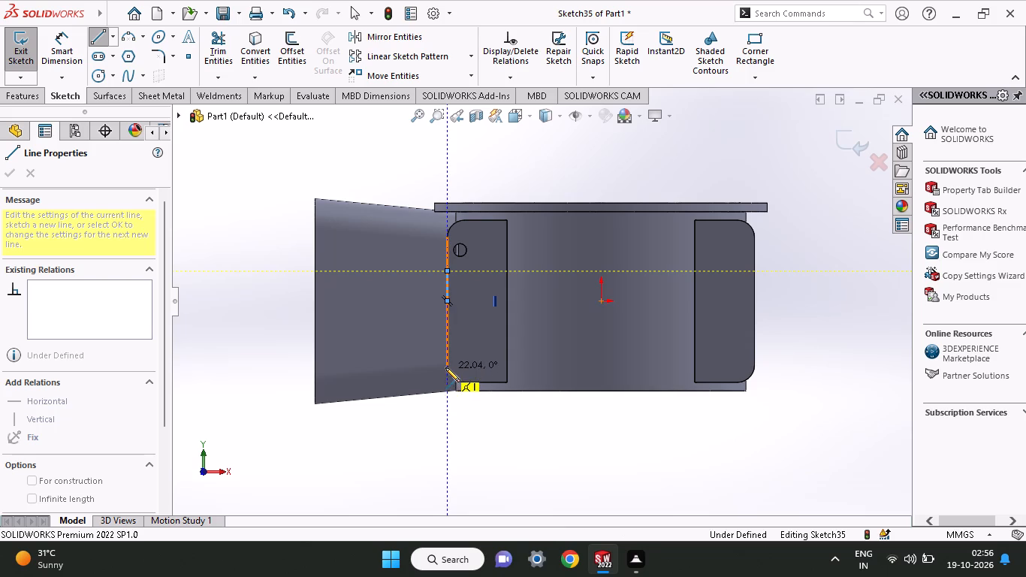
click(445, 367)
right_click(412, 331)
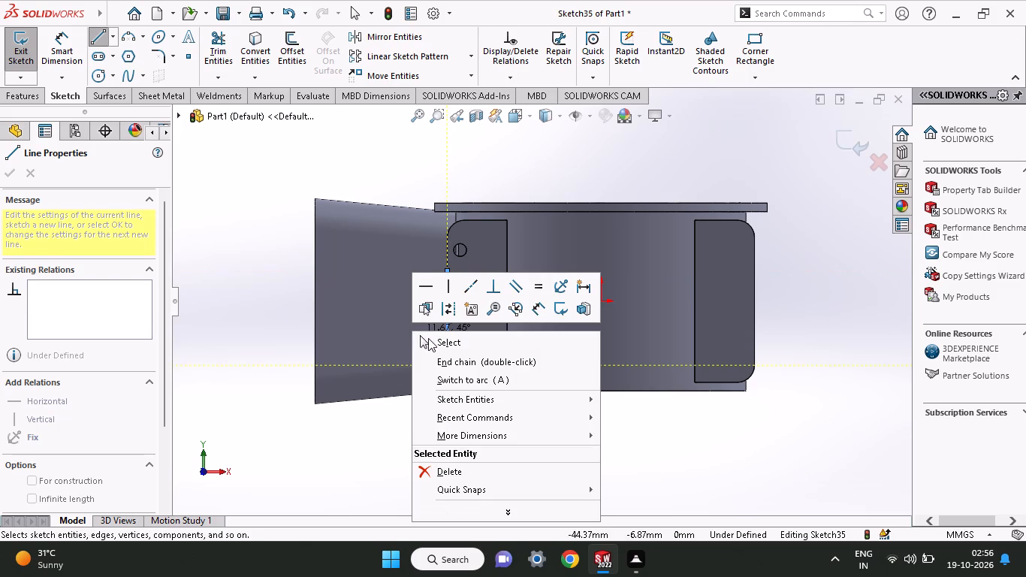
click(428, 338)
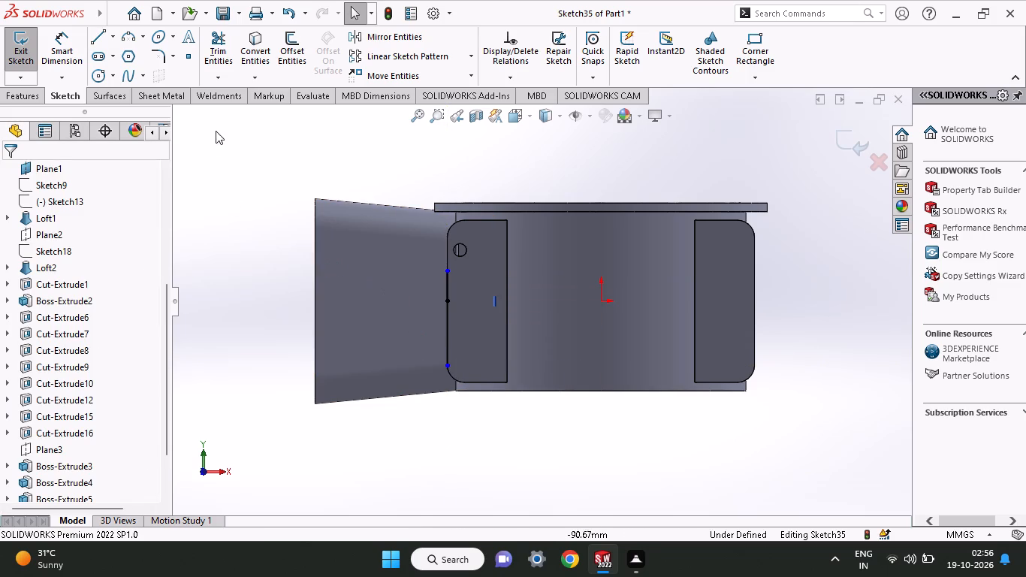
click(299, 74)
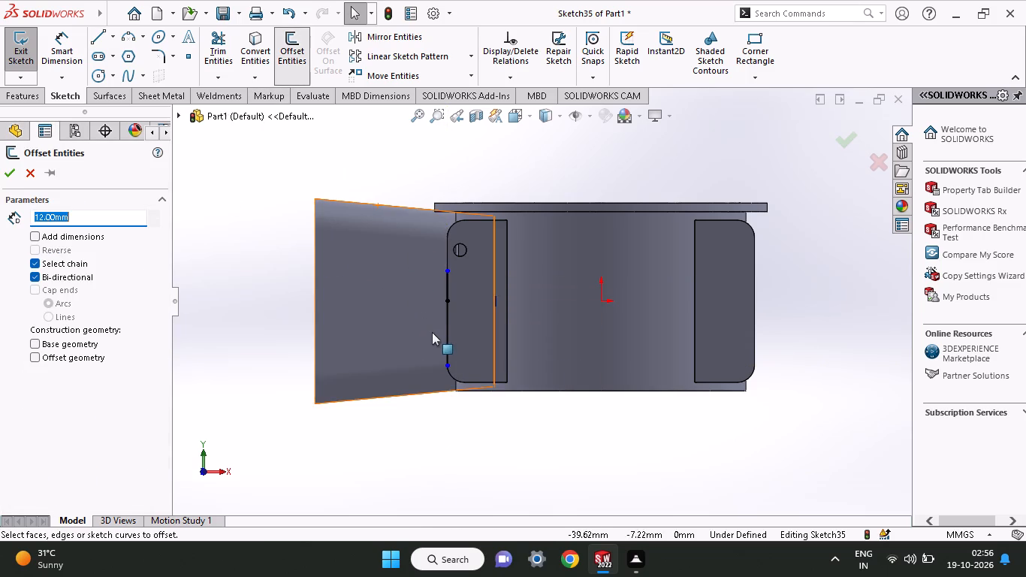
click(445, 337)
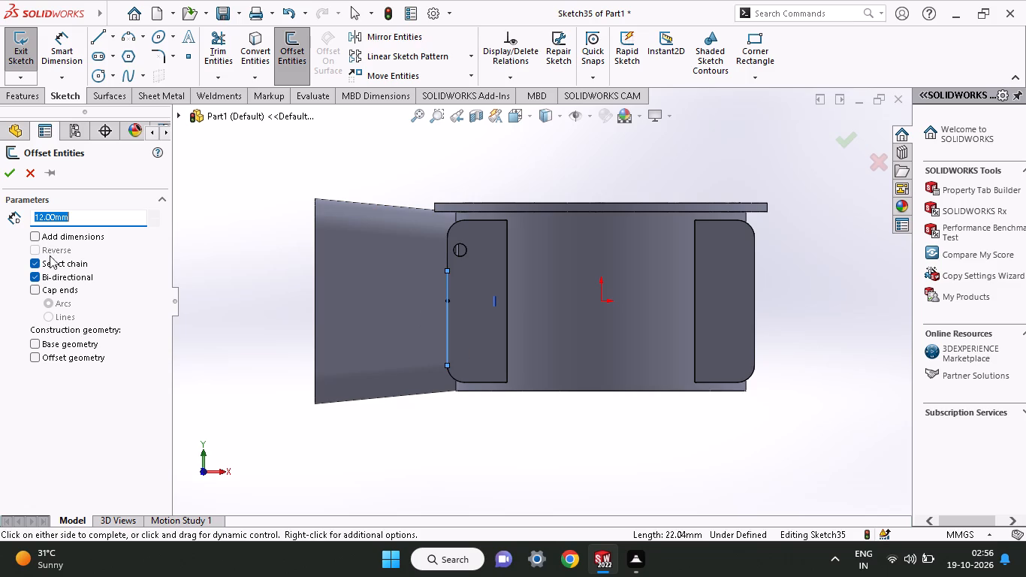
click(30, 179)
Delete the short line of about 7 mm that overlaps the long line on the tab's outer edge.
click(448, 286)
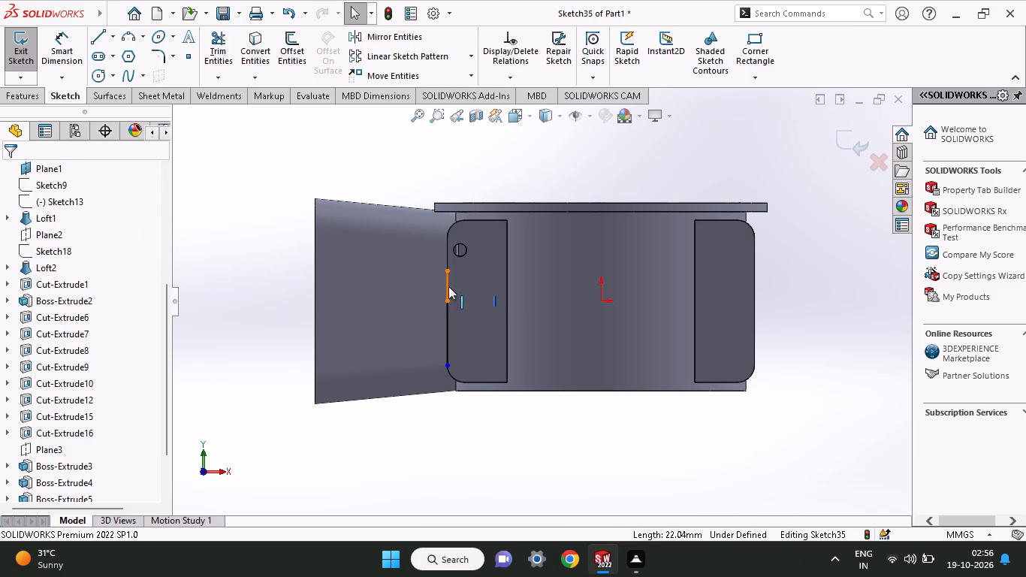
right_click(448, 286)
click(472, 488)
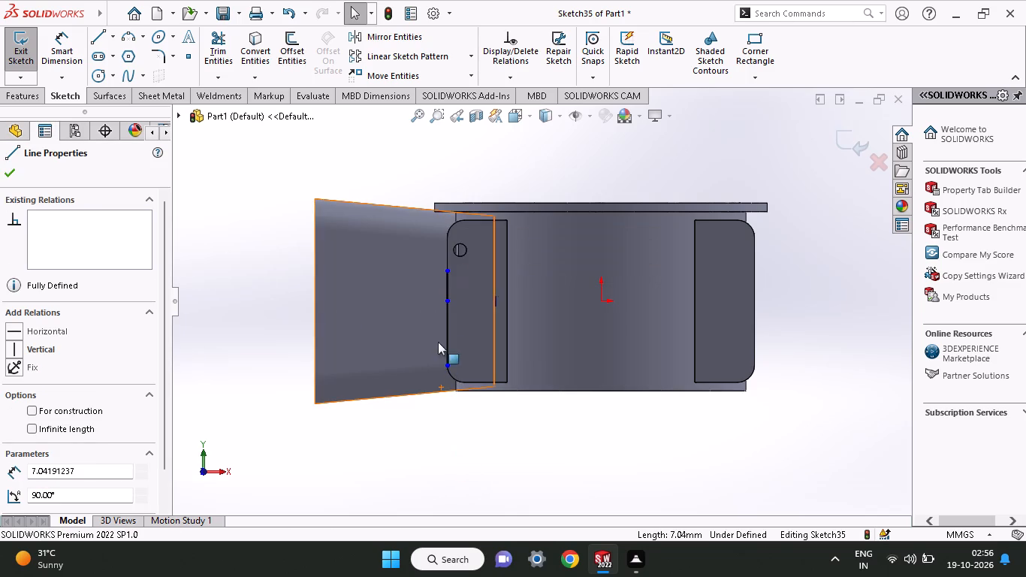
click(450, 286)
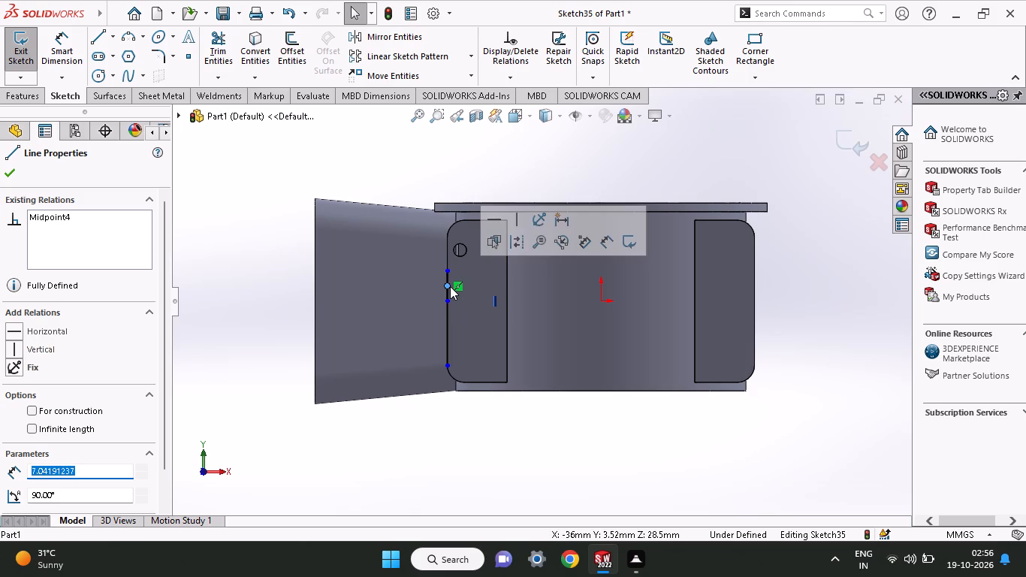
click(415, 324)
click(445, 288)
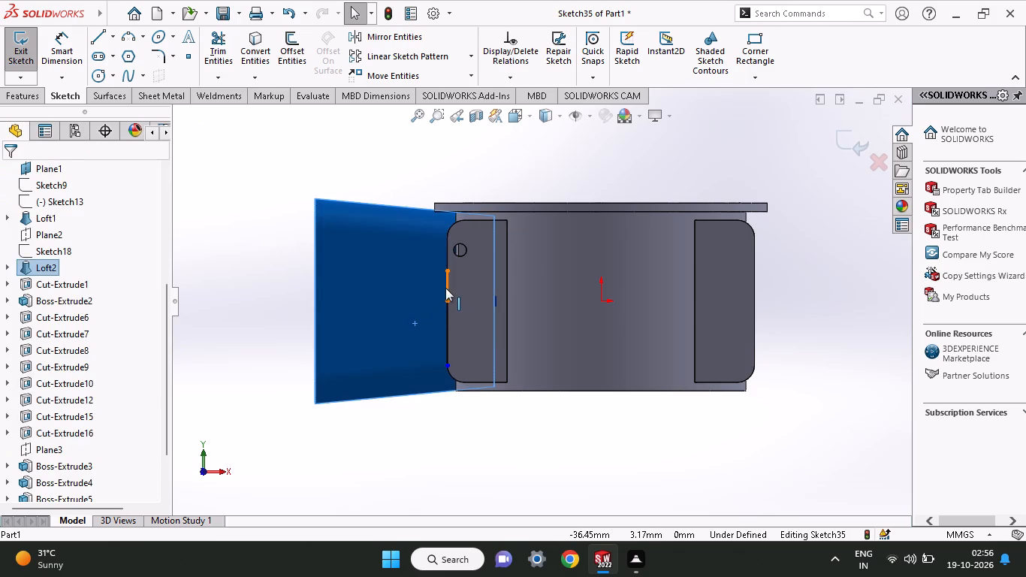
right_click(445, 288)
click(466, 507)
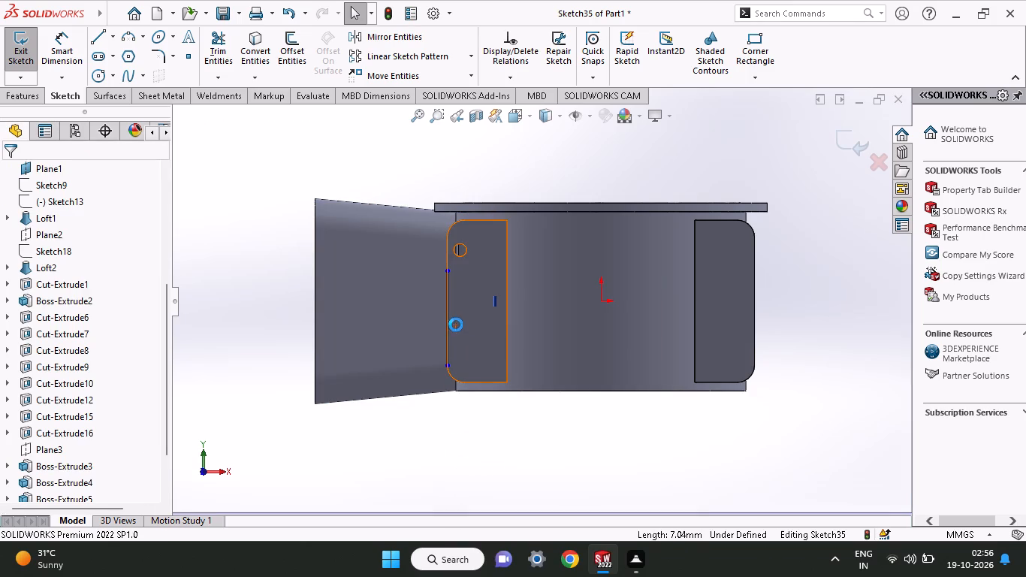
Offset the tab's outer-edge line 3 mm inward, with bi-directional turned off and the direction reversed.
click(451, 305)
click(289, 71)
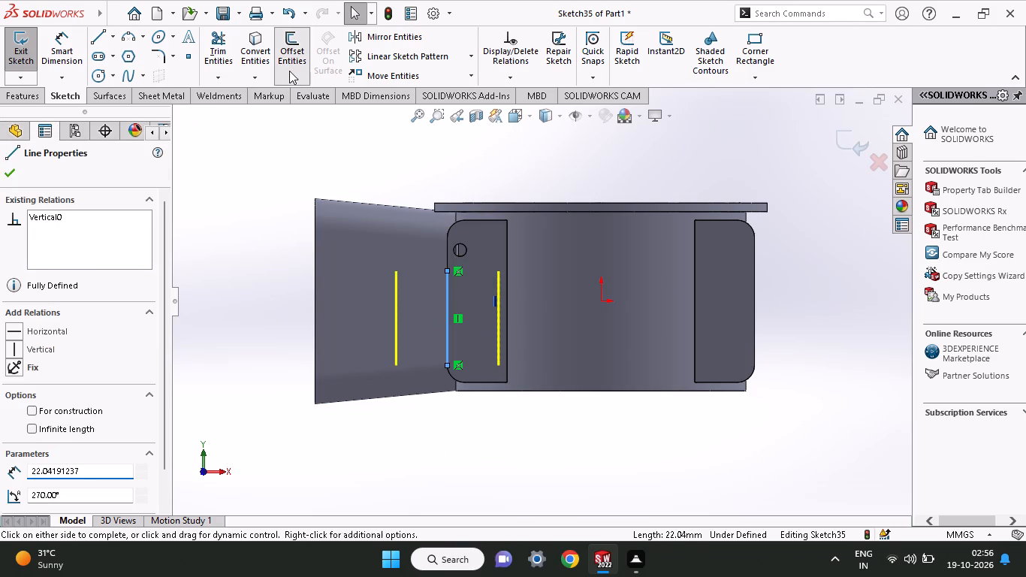
click(46, 254)
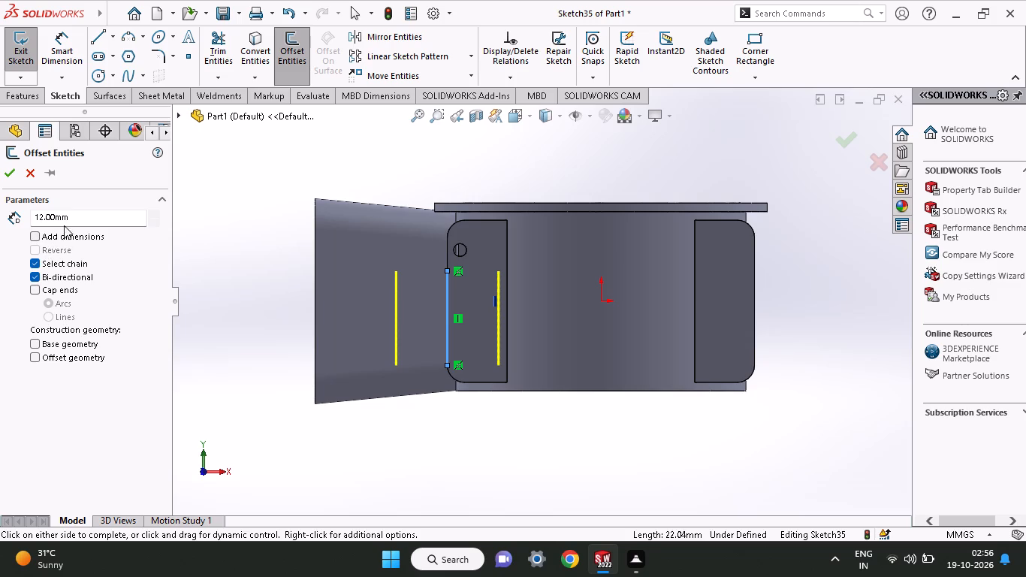
click(50, 273)
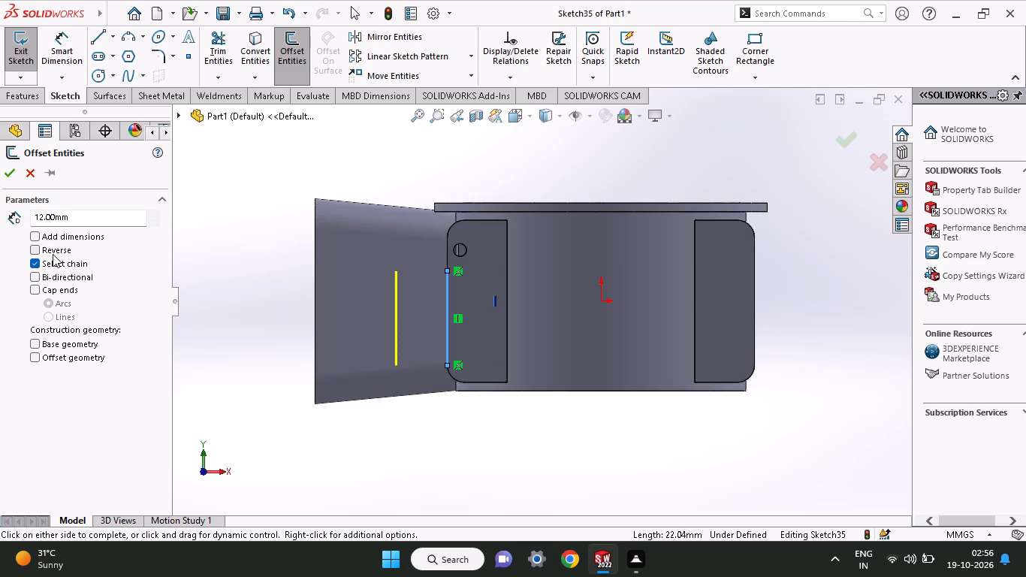
click(53, 252)
drag(71, 219, 0, 216)
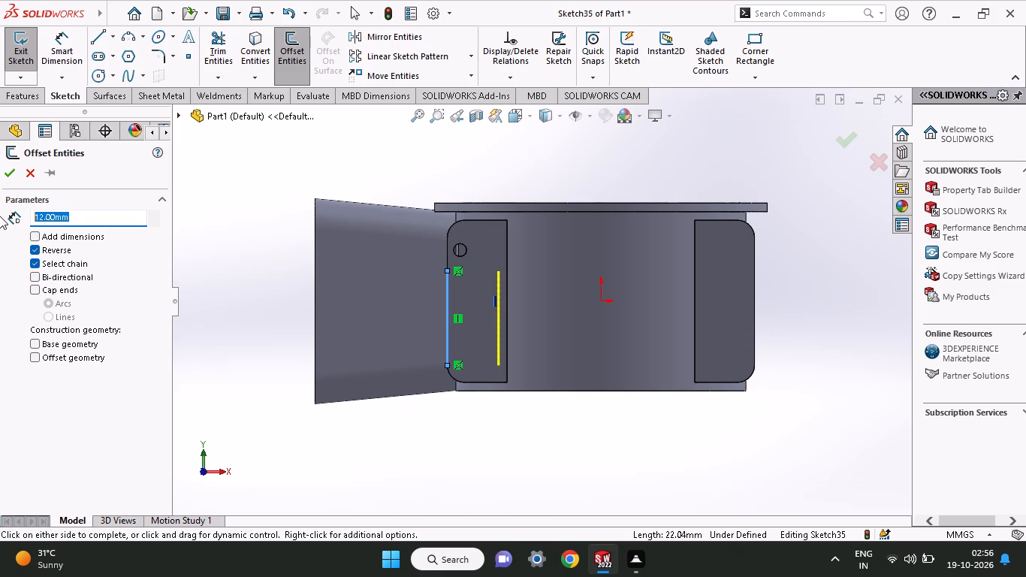
key(3)
key(Return)
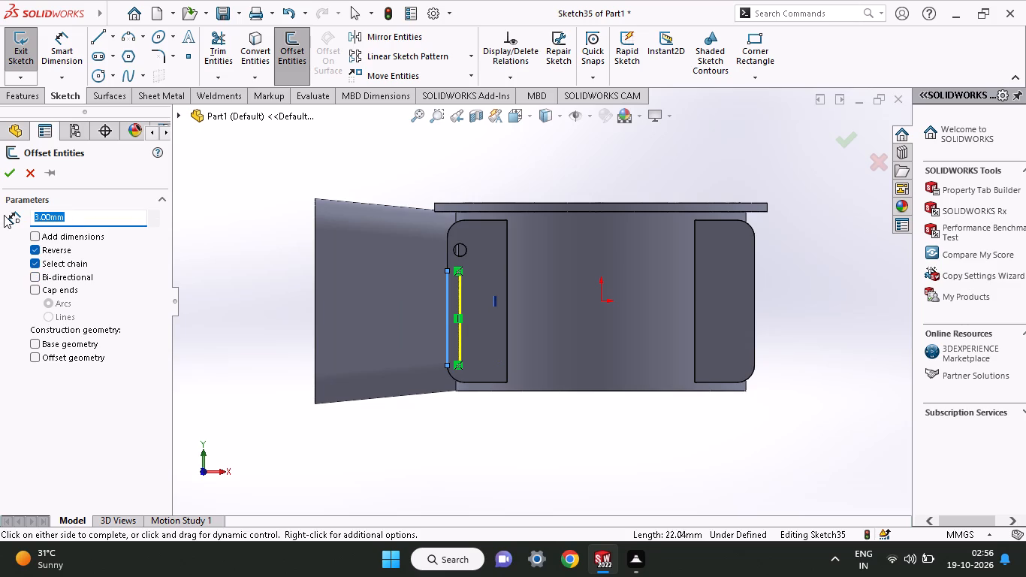
click(4, 174)
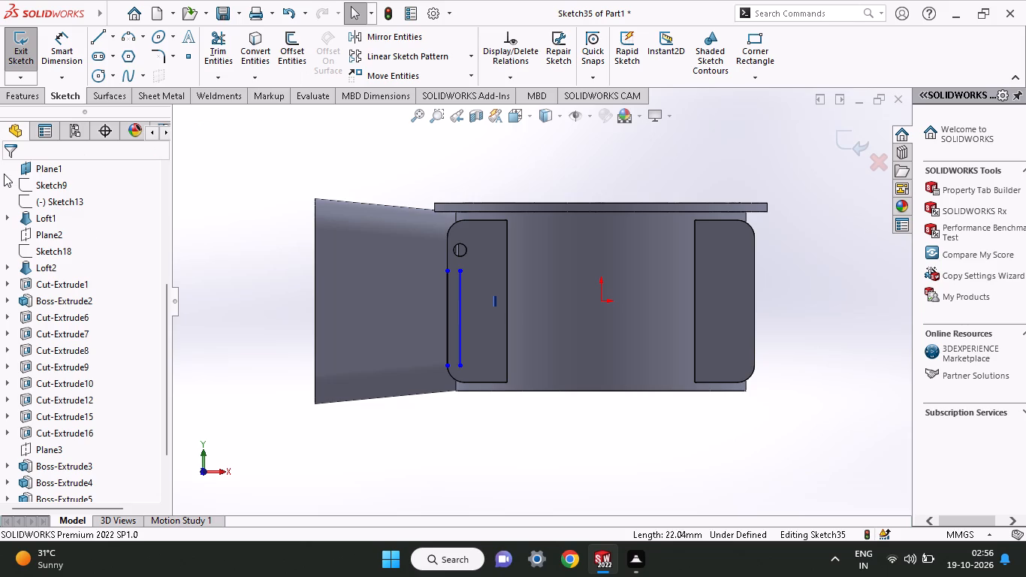
Sketch a horizontal line about 7.65 mm long inward from the duct-side tab's outer-edge line, level with the origin.
click(101, 44)
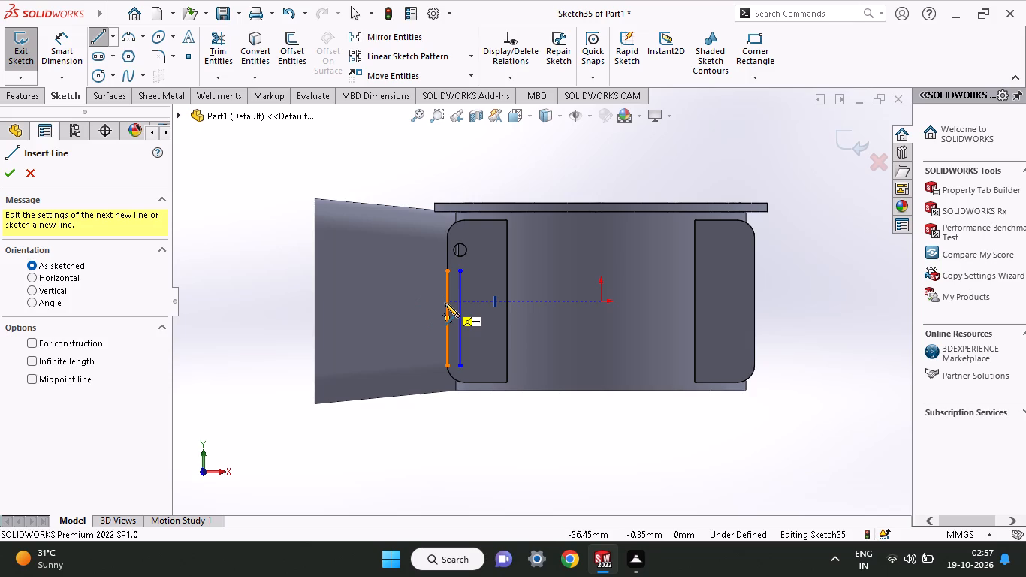
click(445, 303)
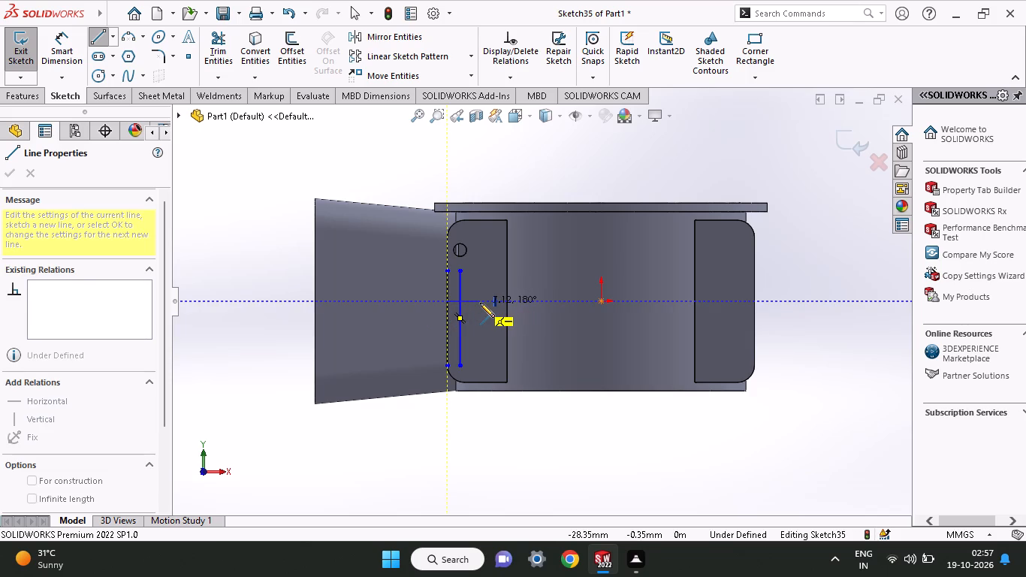
click(480, 303)
right_click(493, 268)
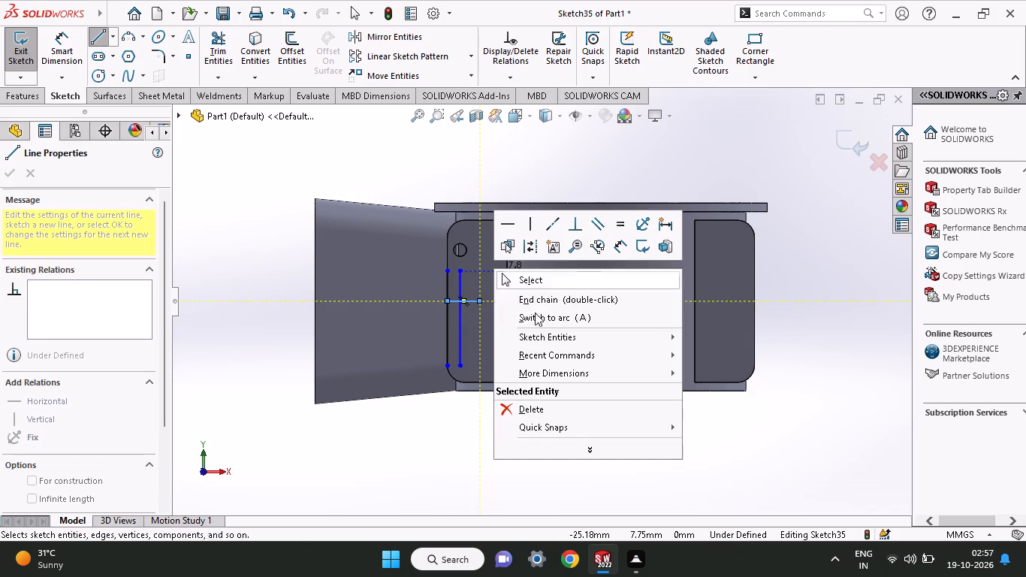
click(536, 279)
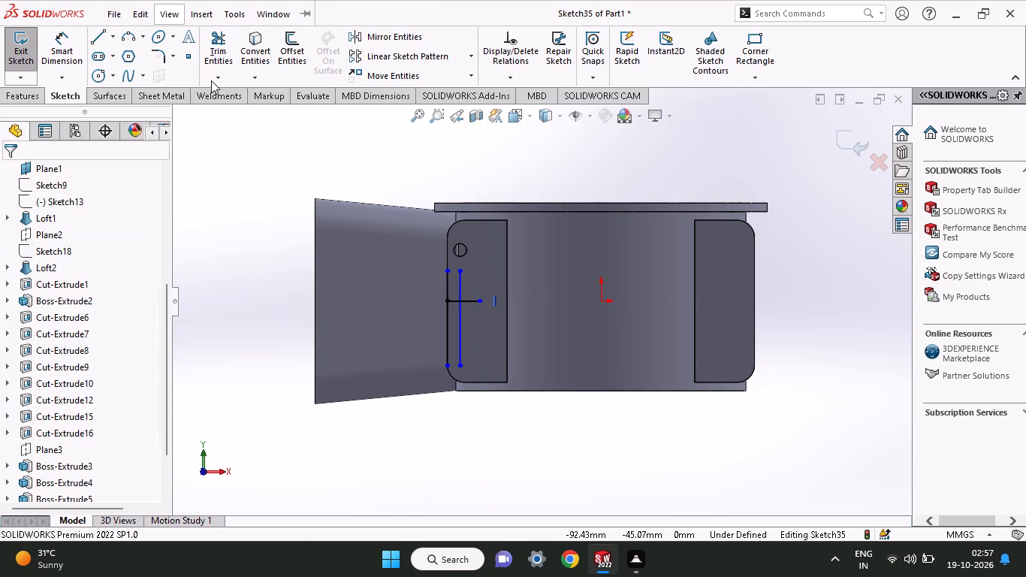
click(390, 169)
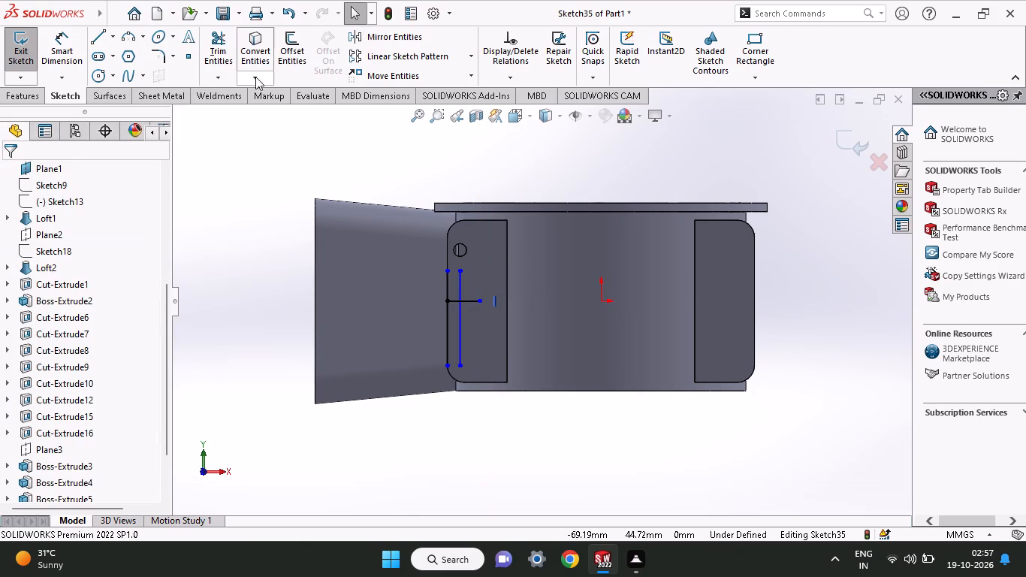
Offset the short horizontal line 12 mm downward on the duct-side tab.
click(285, 56)
click(476, 304)
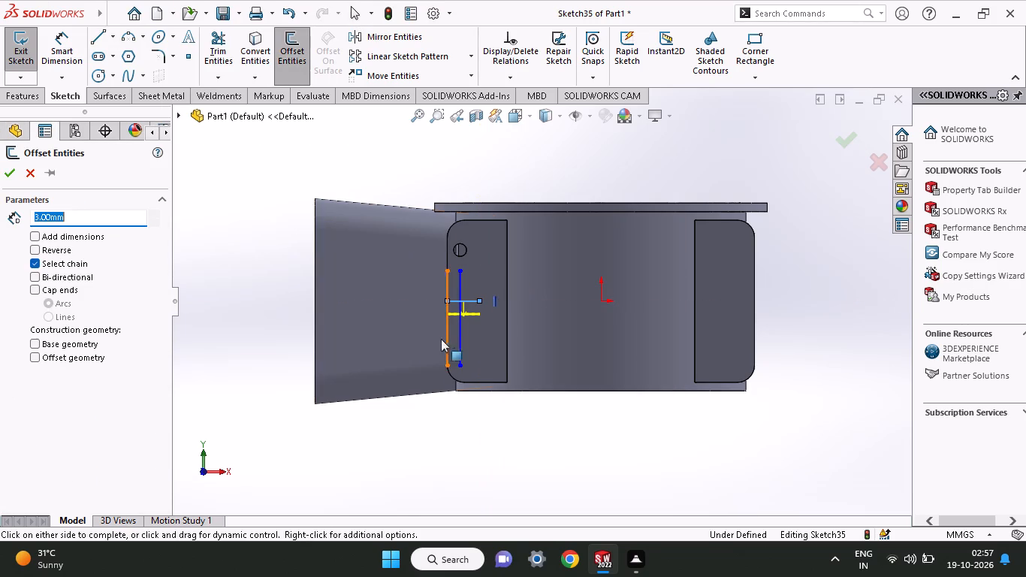
drag(83, 217, 0, 205)
text(12)
key(Return)
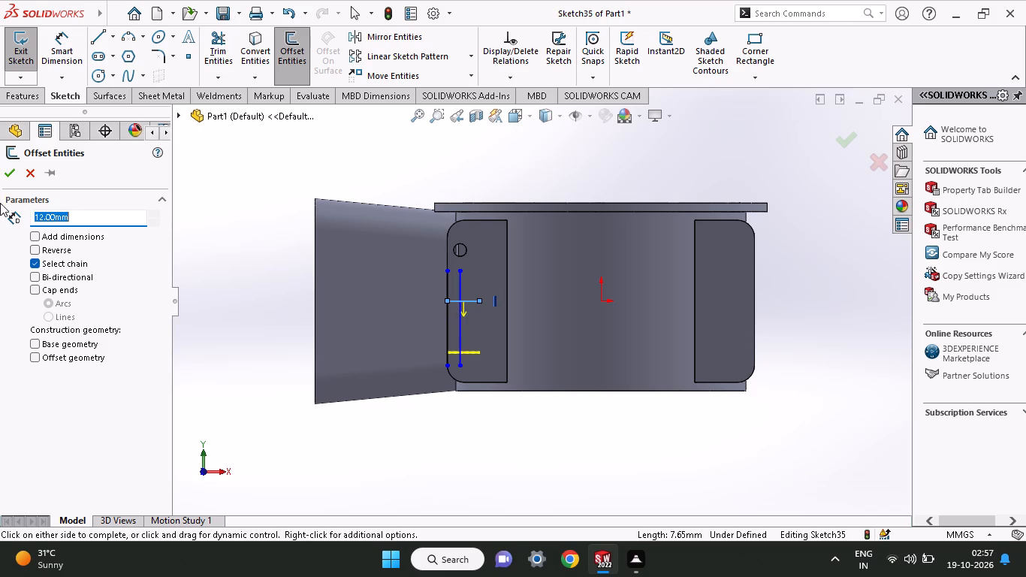
click(8, 177)
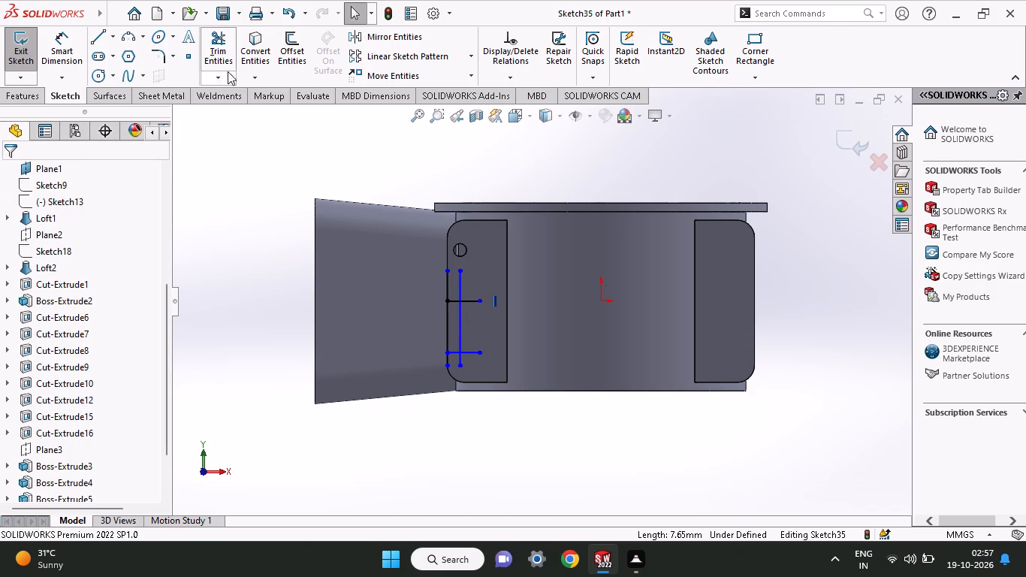
Power-trim the part of the lower horizontal offset line that extends inward past the vertical offset line.
click(228, 53)
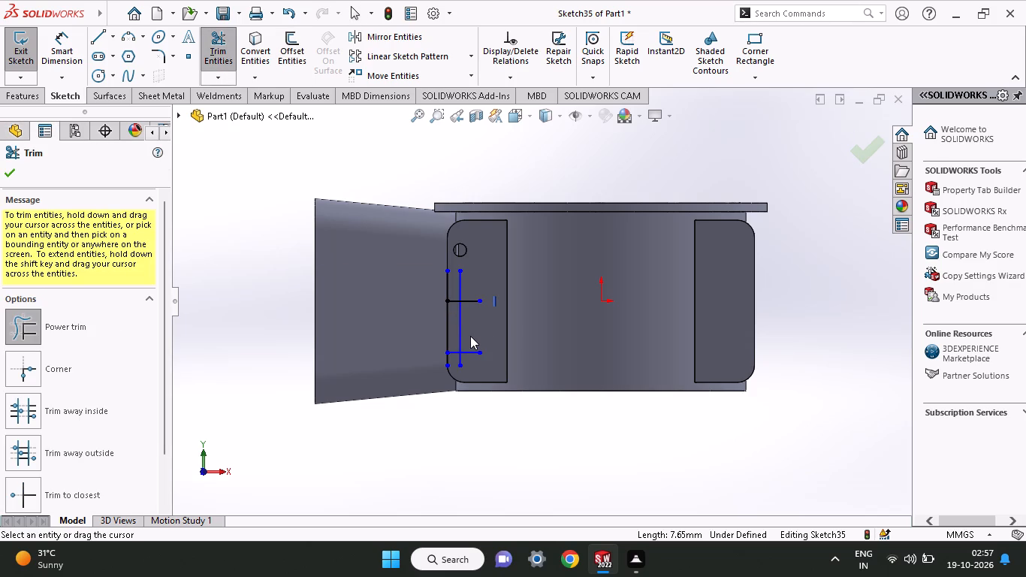
drag(470, 336, 472, 373)
click(4, 172)
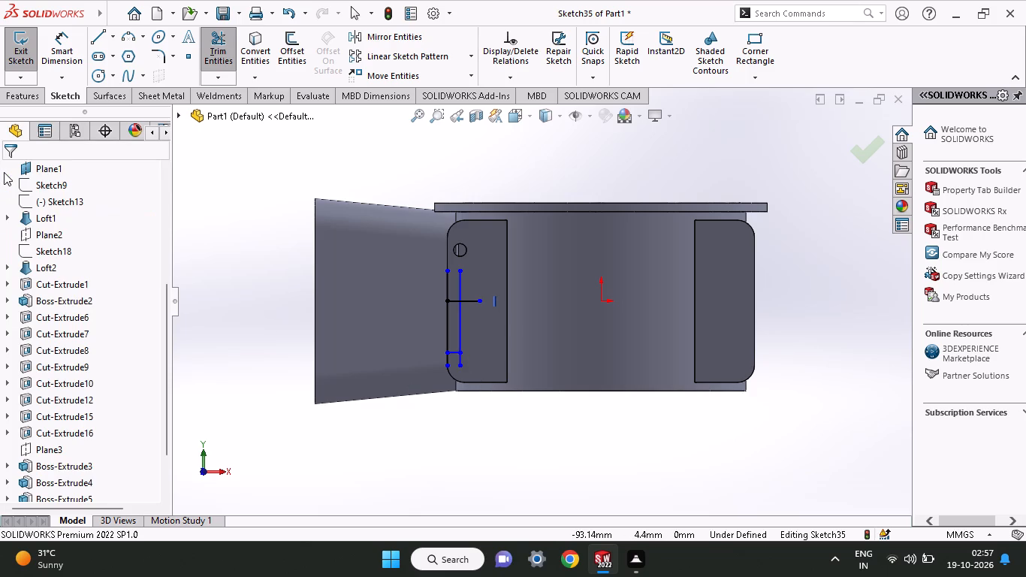
Sketch a circle centred where the lower horizontal line meets the vertical offset line and dimension its diameter to 3 mm.
click(98, 79)
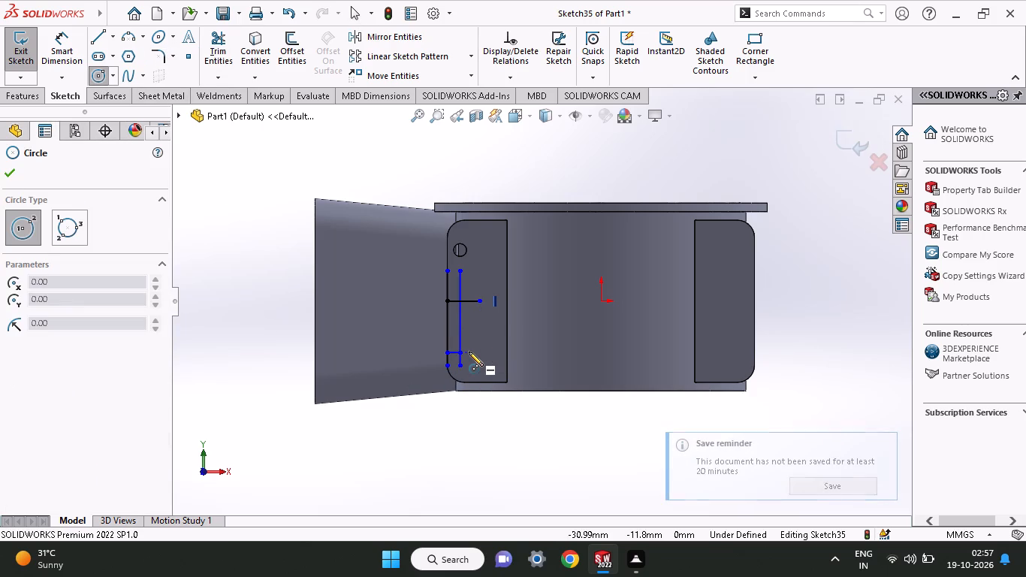
click(460, 354)
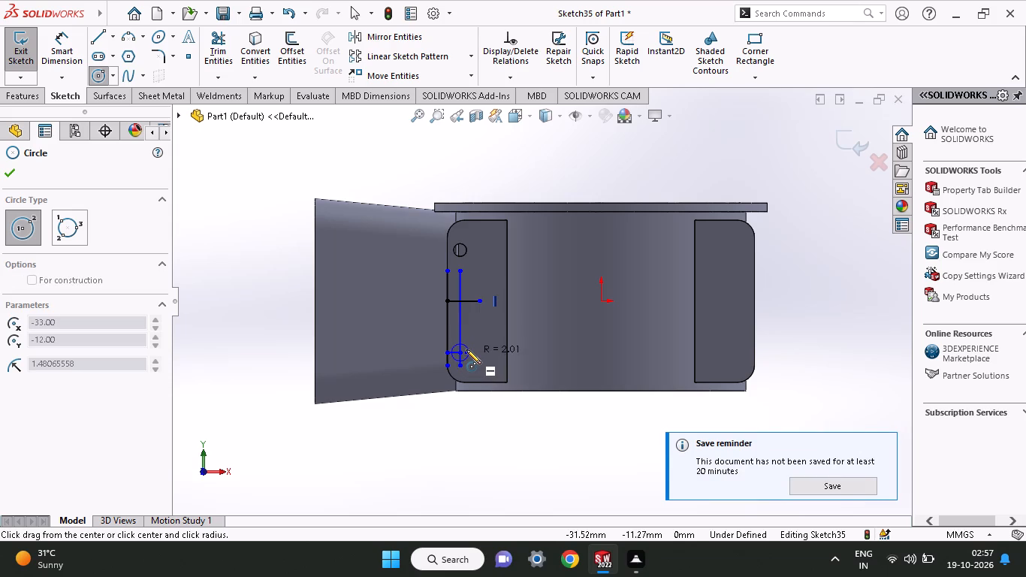
click(466, 349)
click(68, 36)
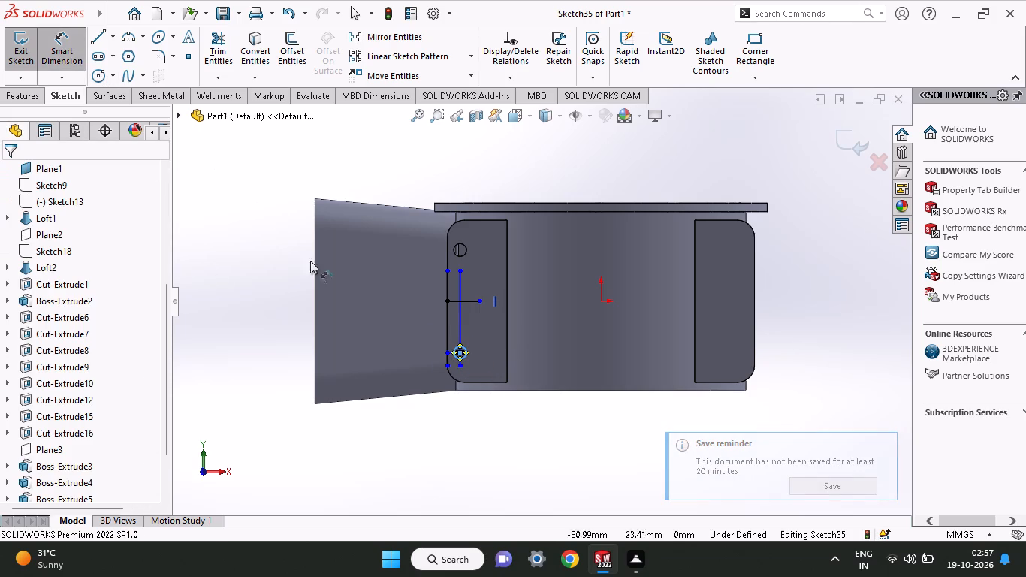
click(469, 353)
drag(484, 337, 487, 347)
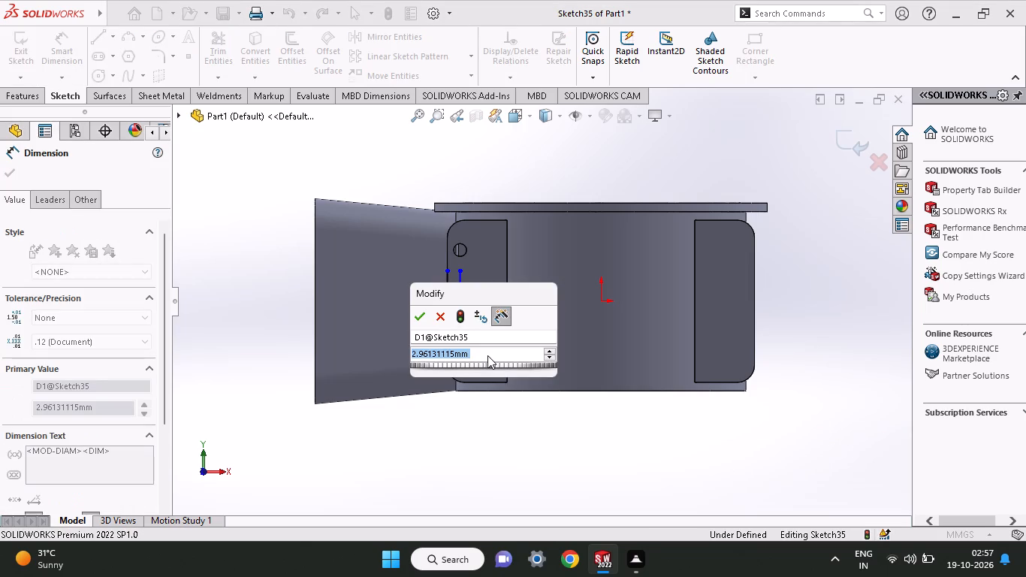
key(3)
key(Return)
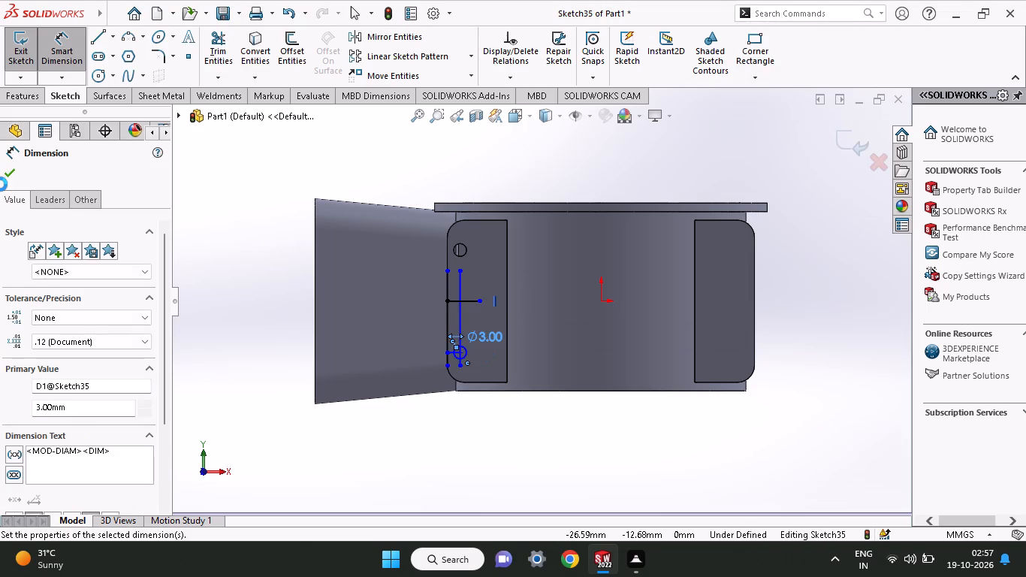
Cut-extrude the lower 3 mm circle contour through the duct-side tab with a blind depth of 22 mm.
click(39, 95)
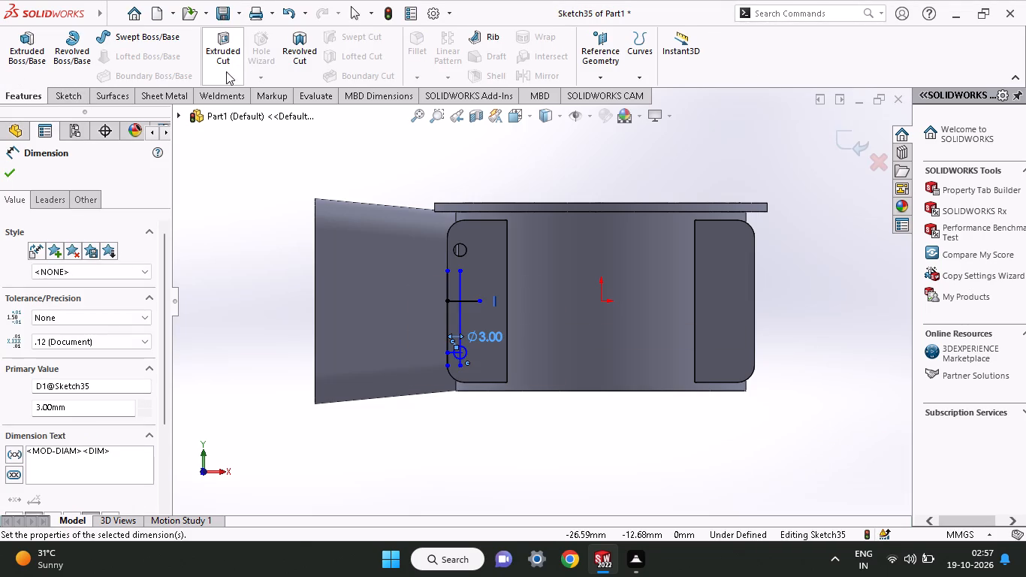
click(226, 71)
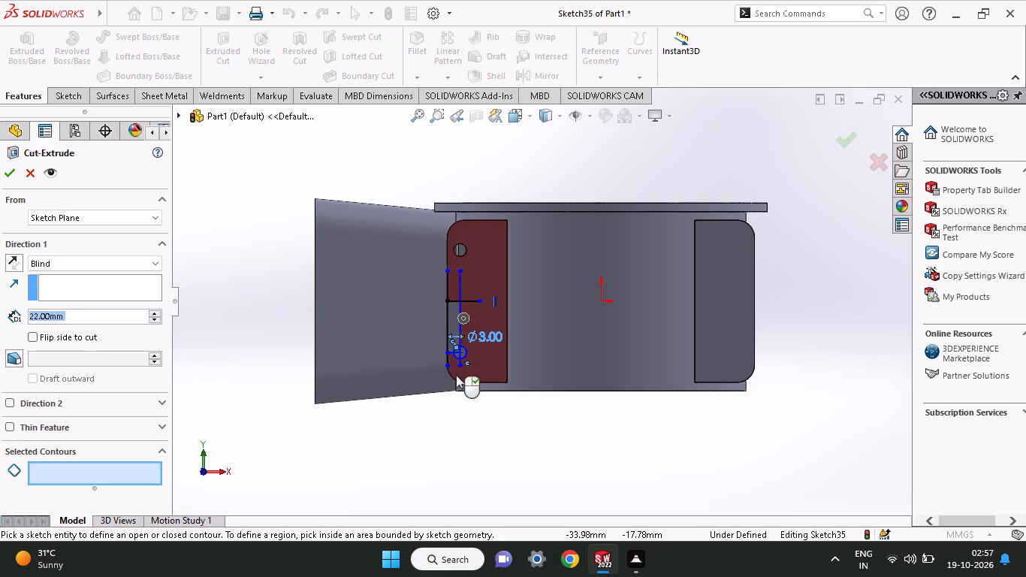
click(466, 352)
middle_drag(496, 455, 557, 374)
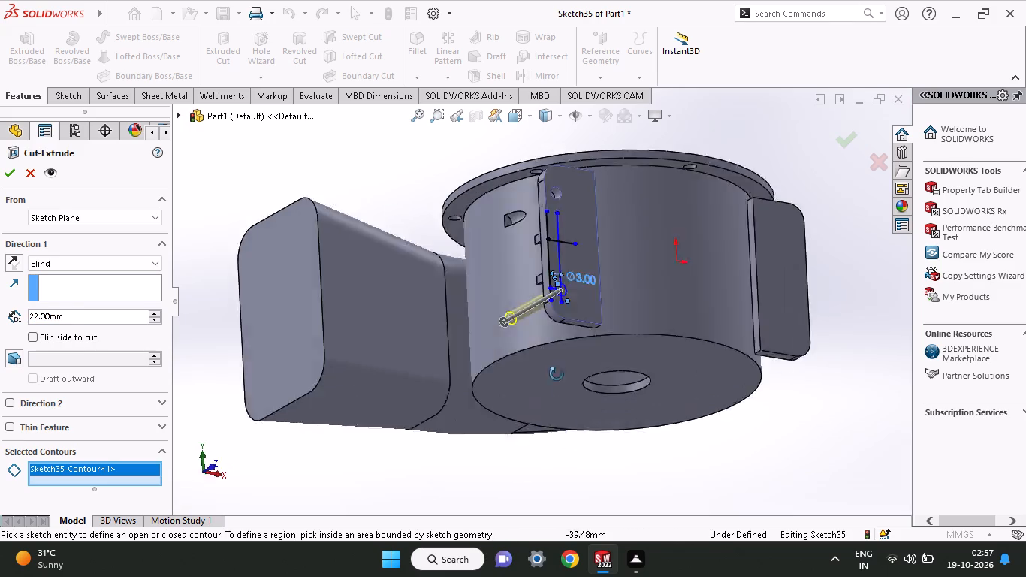
middle_drag(557, 374, 578, 351)
click(12, 181)
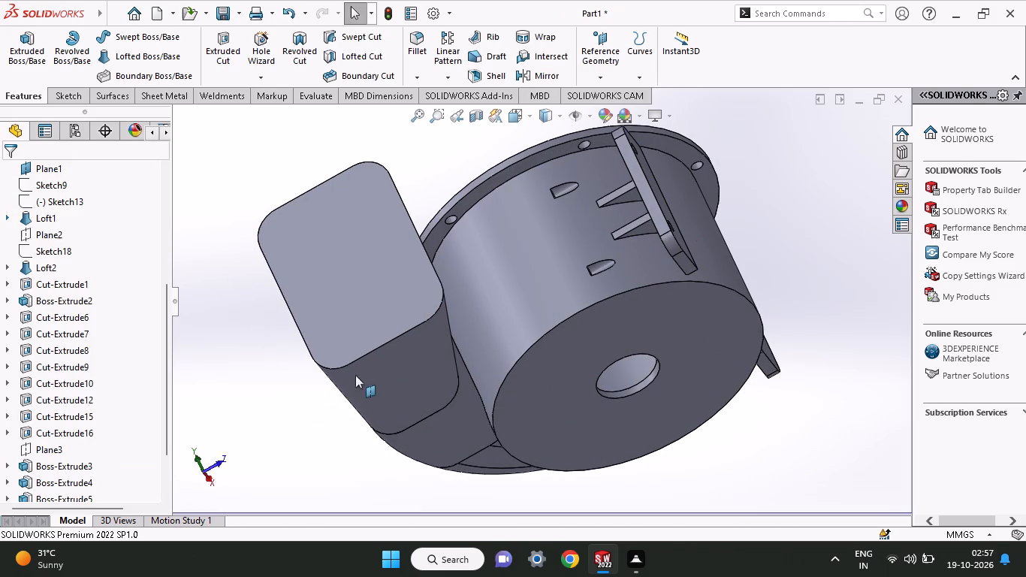
middle_drag(500, 310, 413, 392)
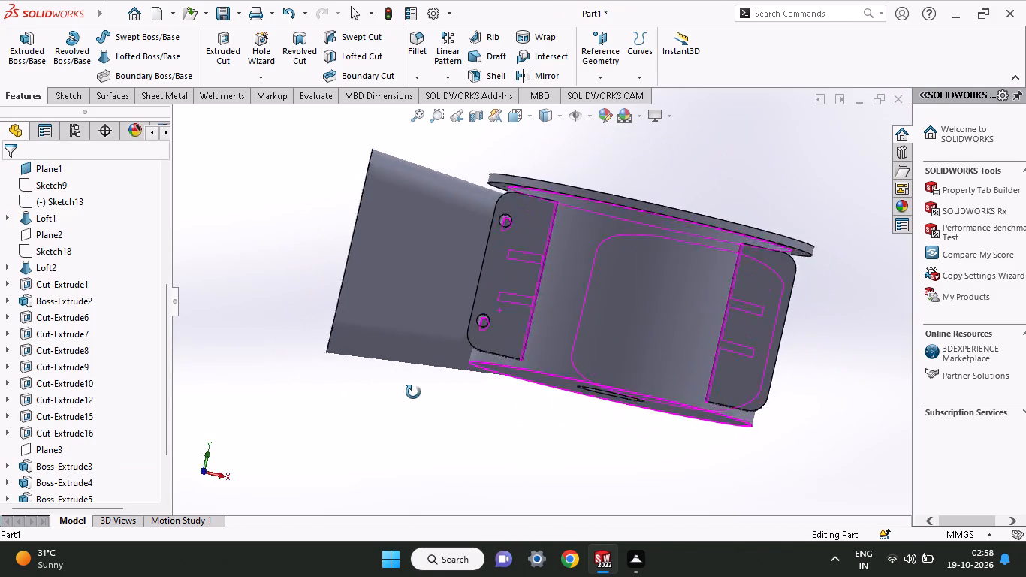
middle_drag(413, 392, 400, 400)
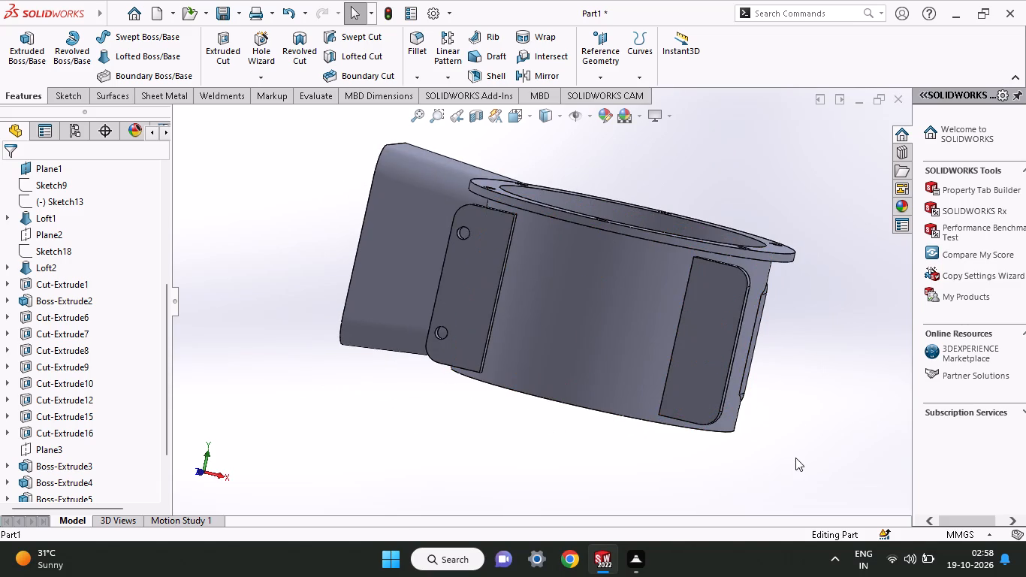
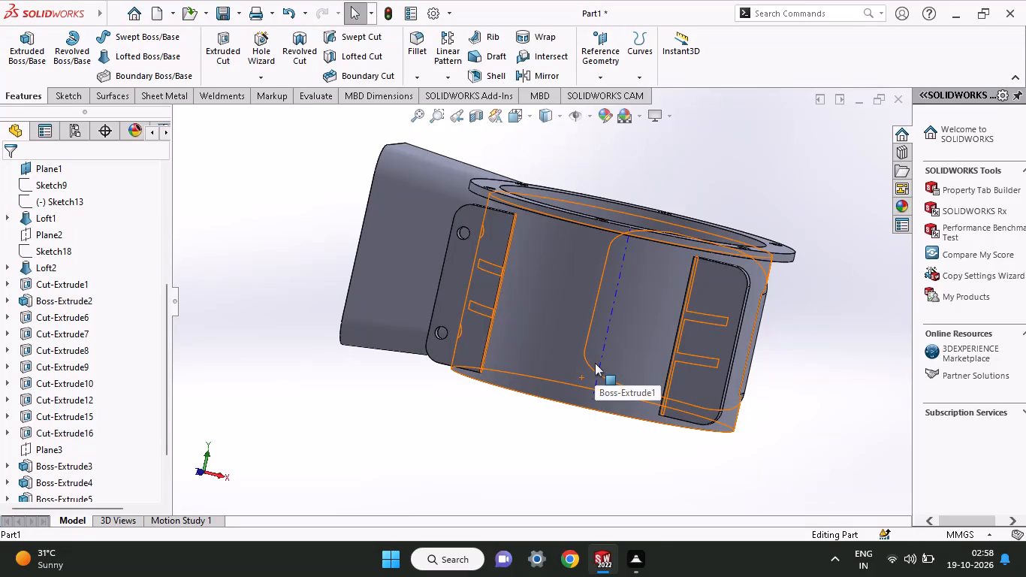
Start a sketch on the face of the tab opposite the duct and draw vertical lines along its outer straight edge, 15 mm and 30 mm long.
click(711, 324)
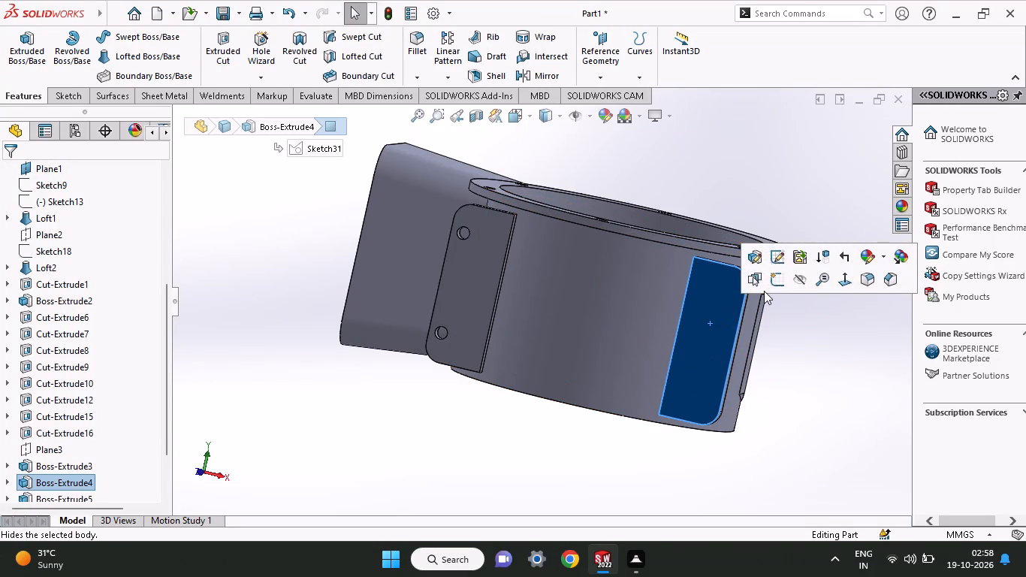
click(774, 285)
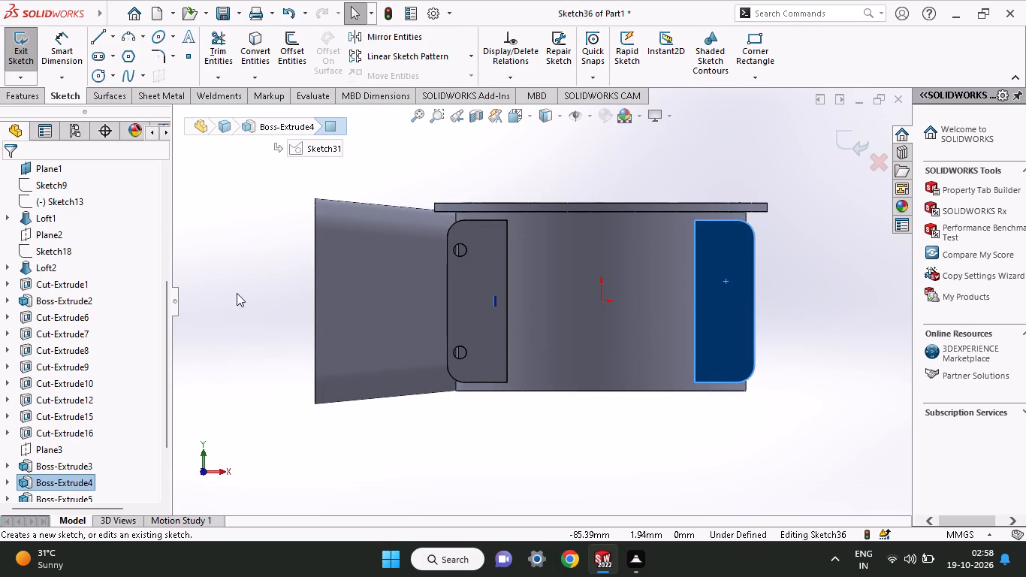
click(96, 32)
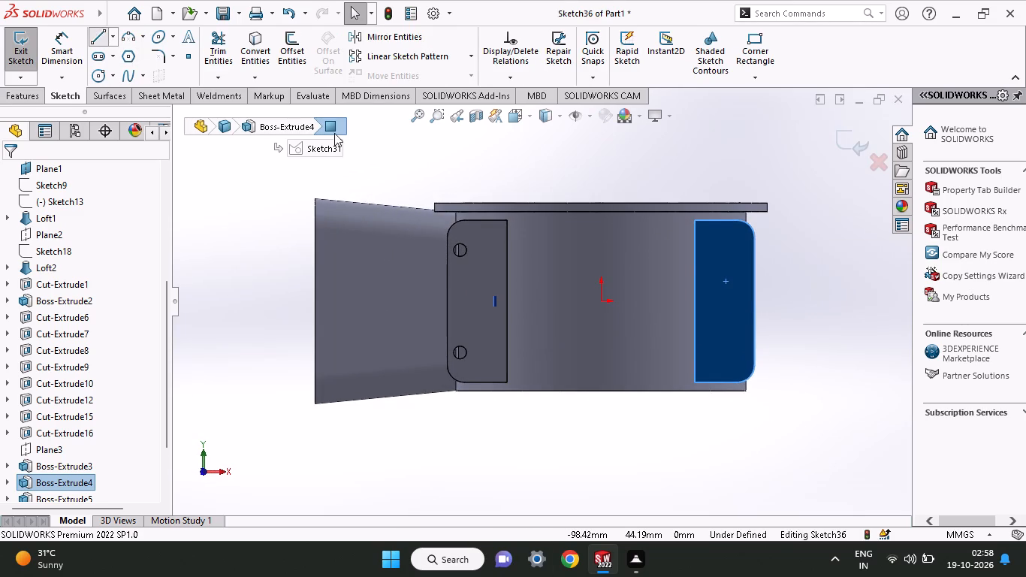
click(754, 301)
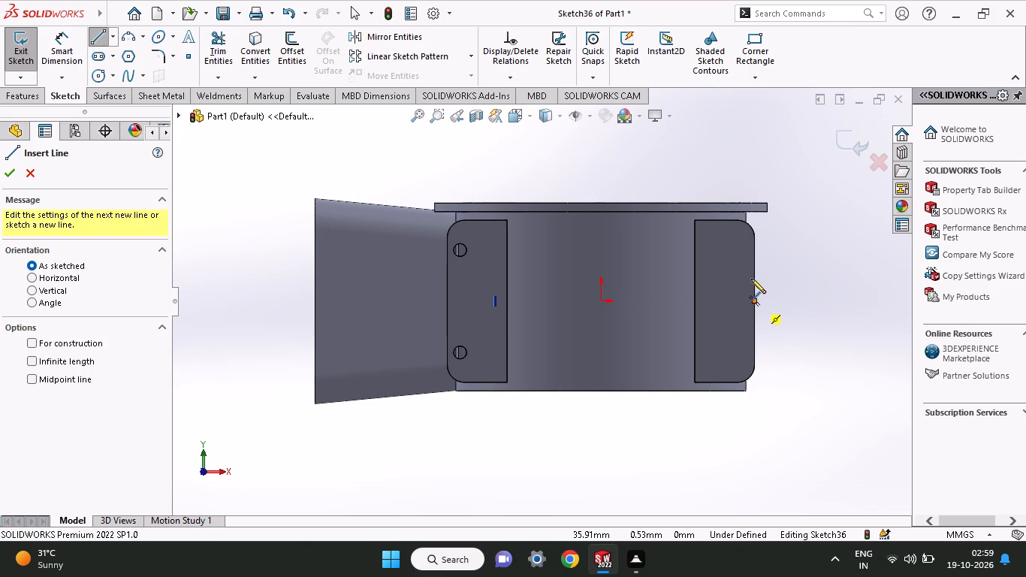
click(754, 239)
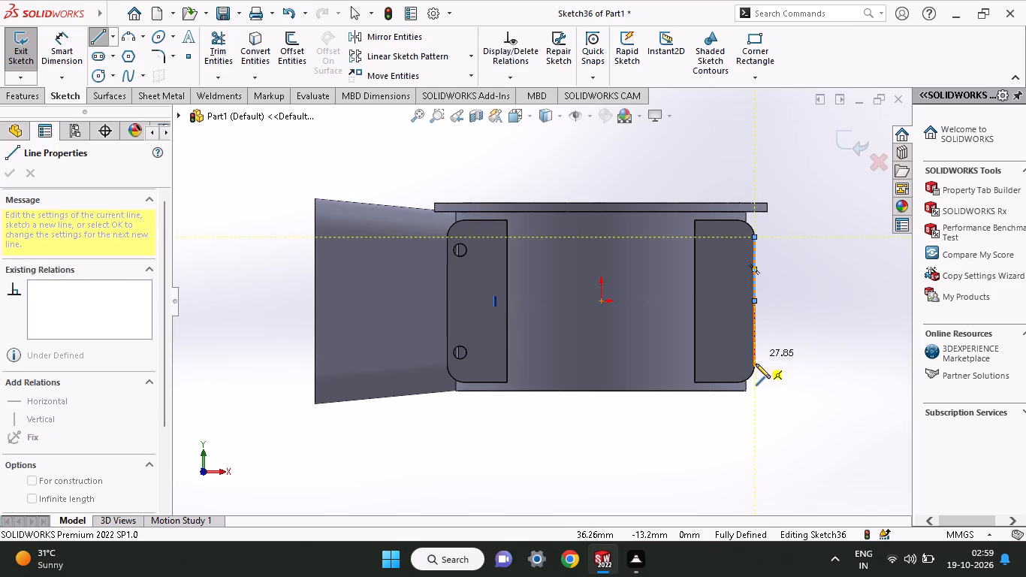
click(755, 364)
right_click(763, 327)
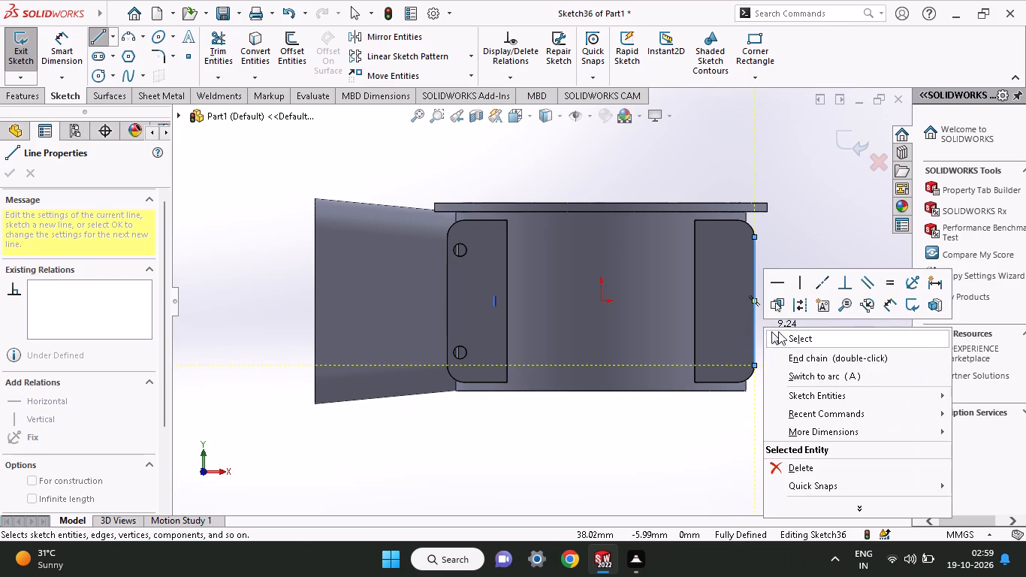
click(778, 331)
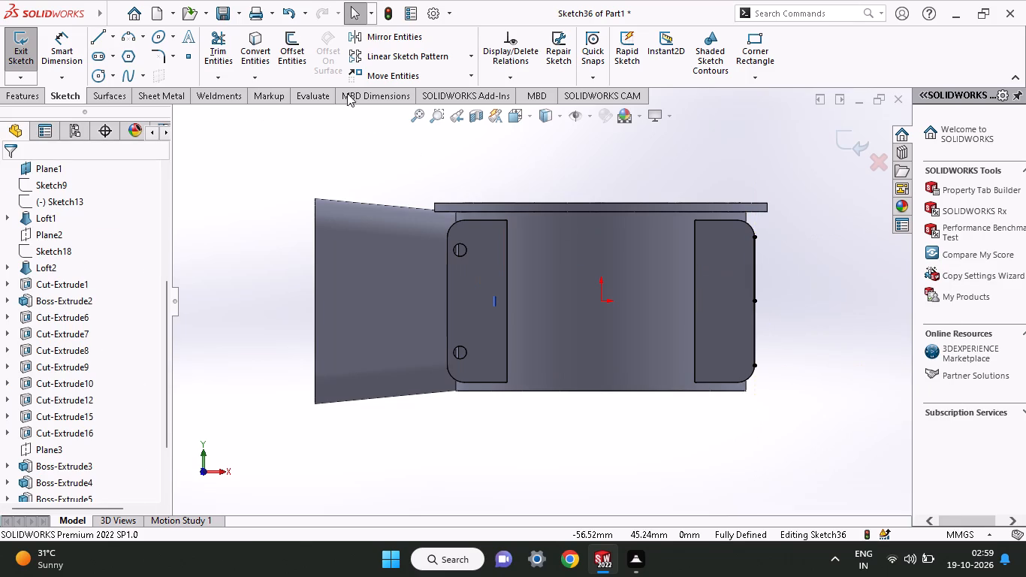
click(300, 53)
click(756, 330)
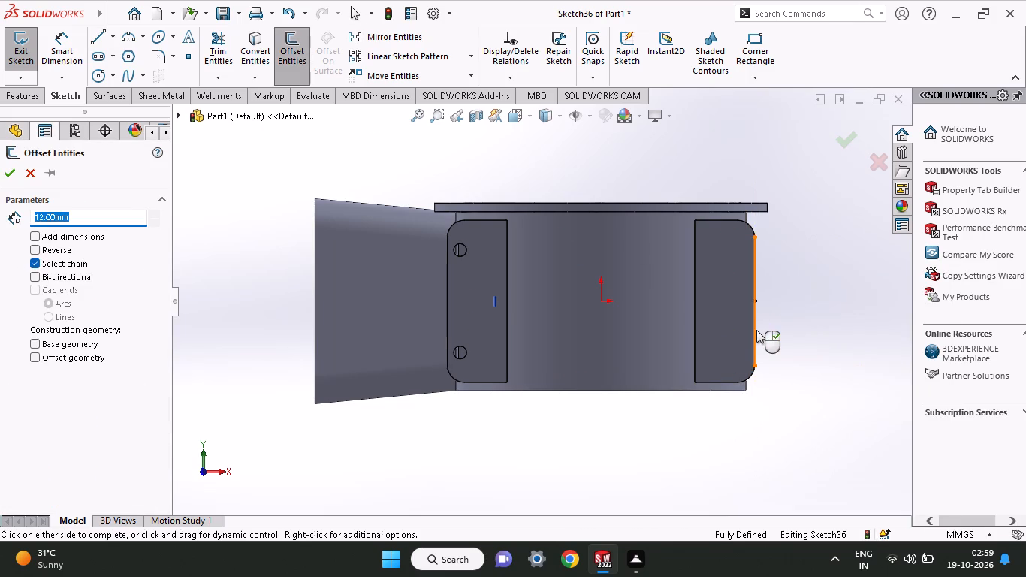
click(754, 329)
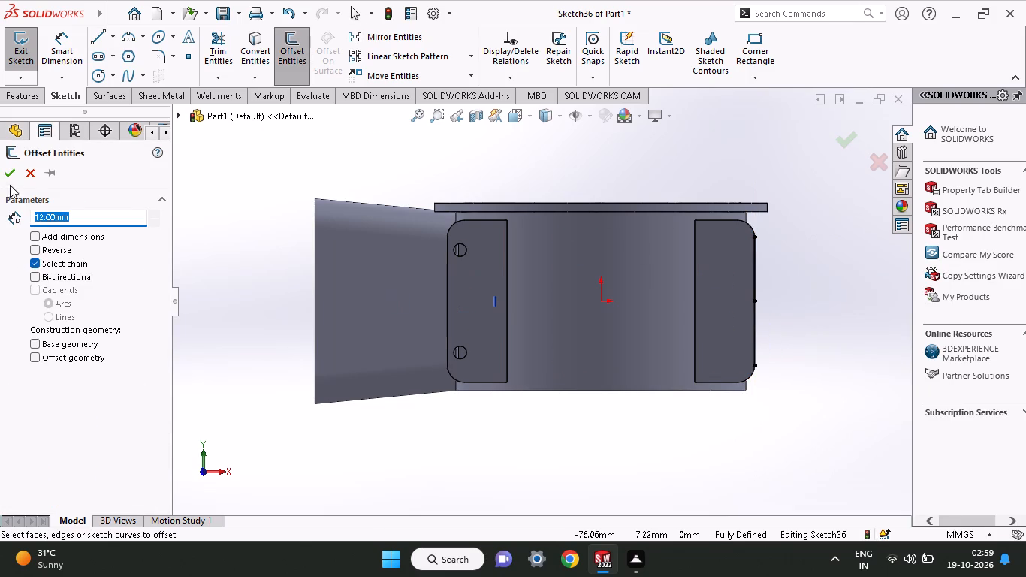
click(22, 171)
Delete the short 15 mm line overlapping the upper half of the tab's outer edge line.
click(754, 270)
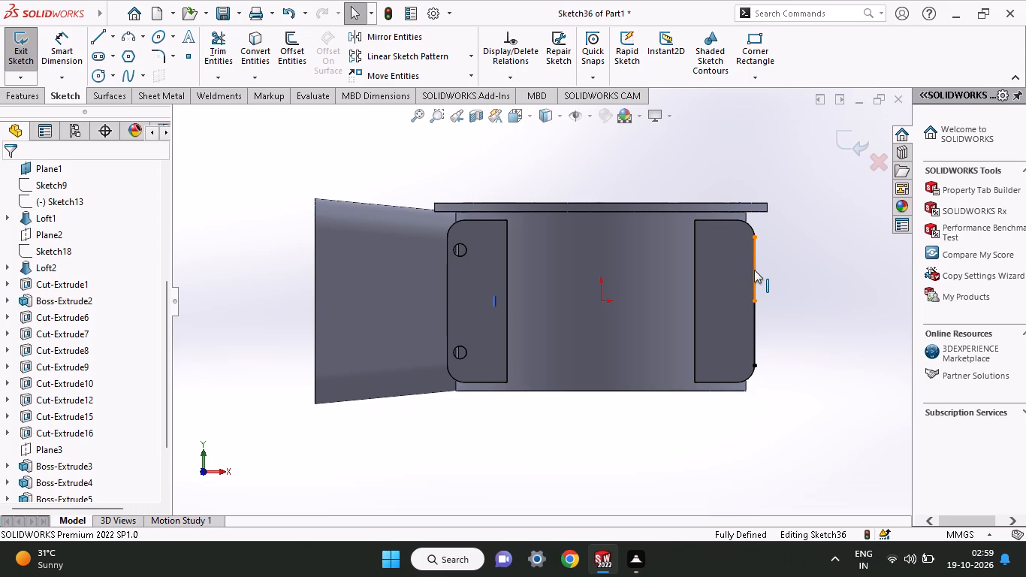
right_click(754, 270)
click(768, 483)
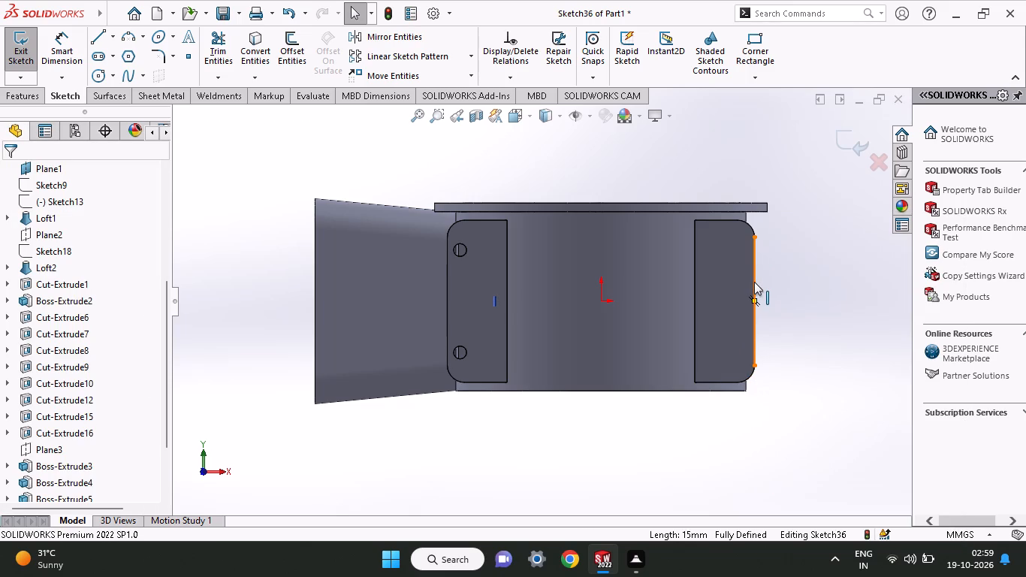
Offset the vertical outer edge line 3 mm inward on the tab opposite the duct.
click(282, 64)
click(755, 269)
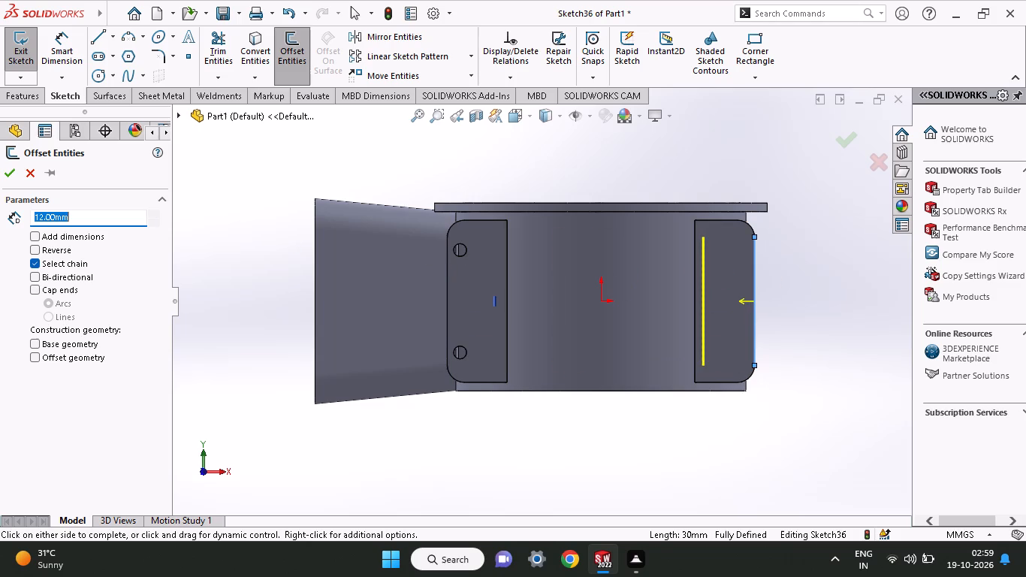
key(3)
key(Return)
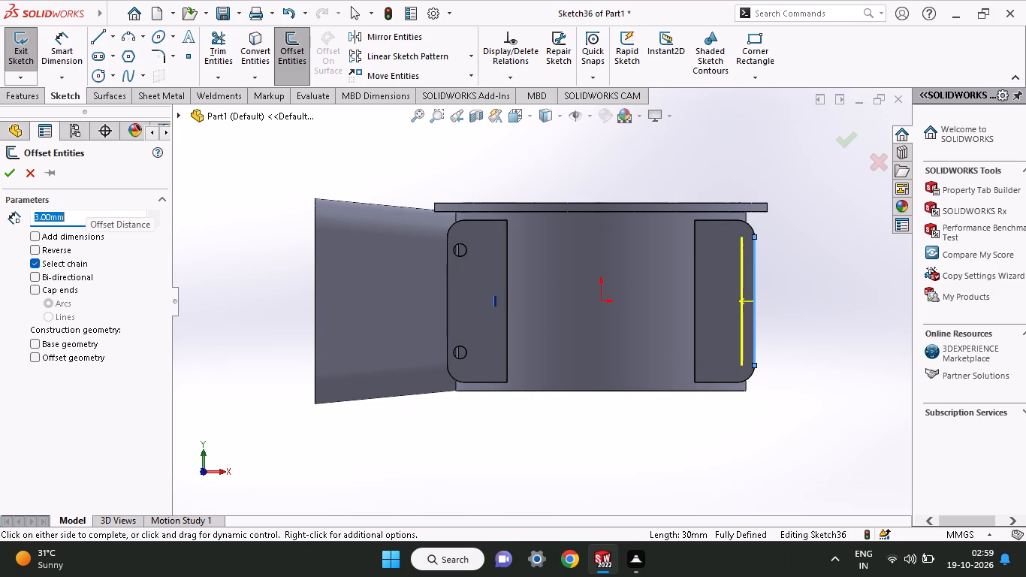
click(11, 177)
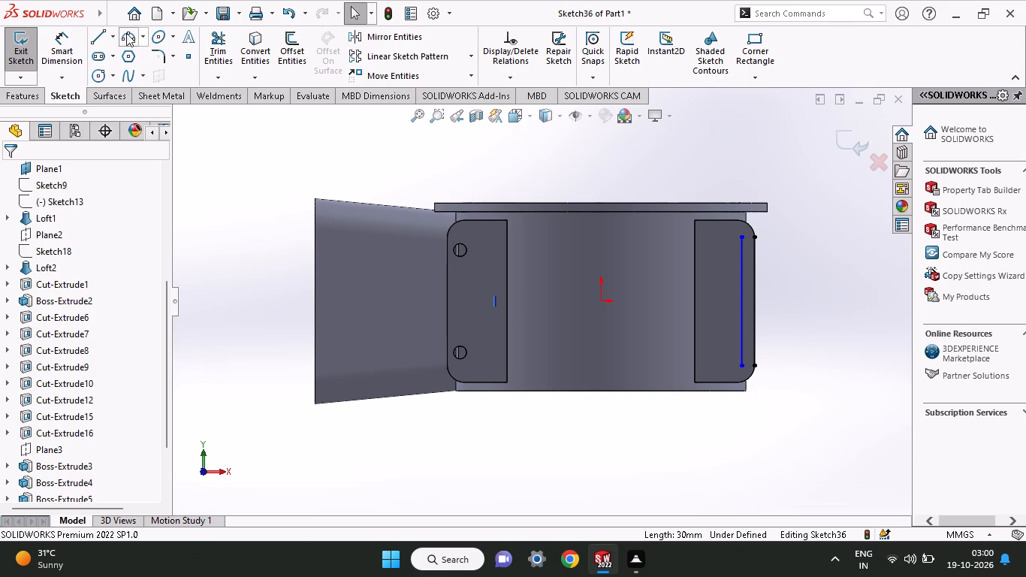
Sketch a horizontal line about 19.4 mm long from the midpoint of the tab's inner edge outward past its outer edge.
click(98, 39)
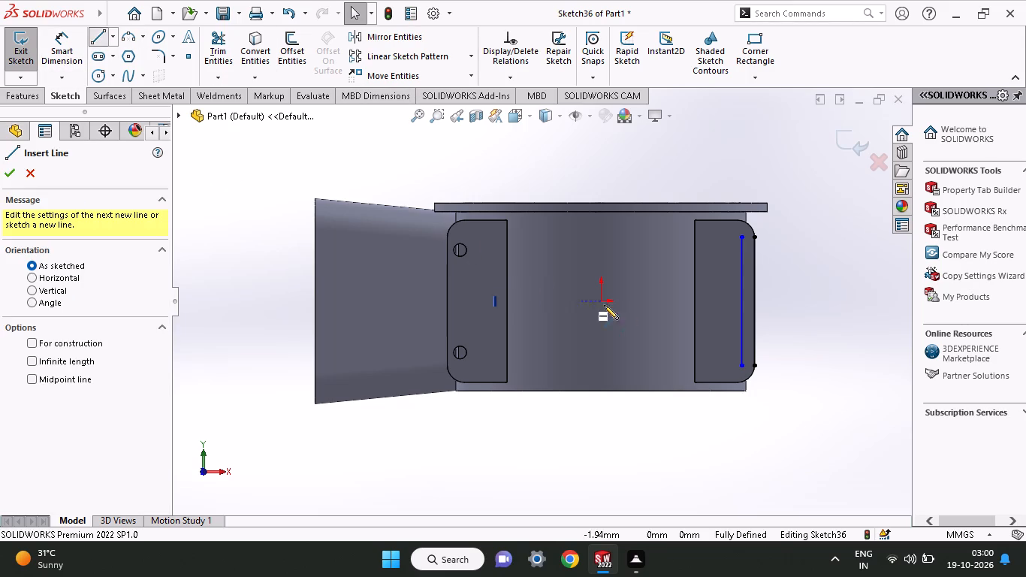
click(693, 301)
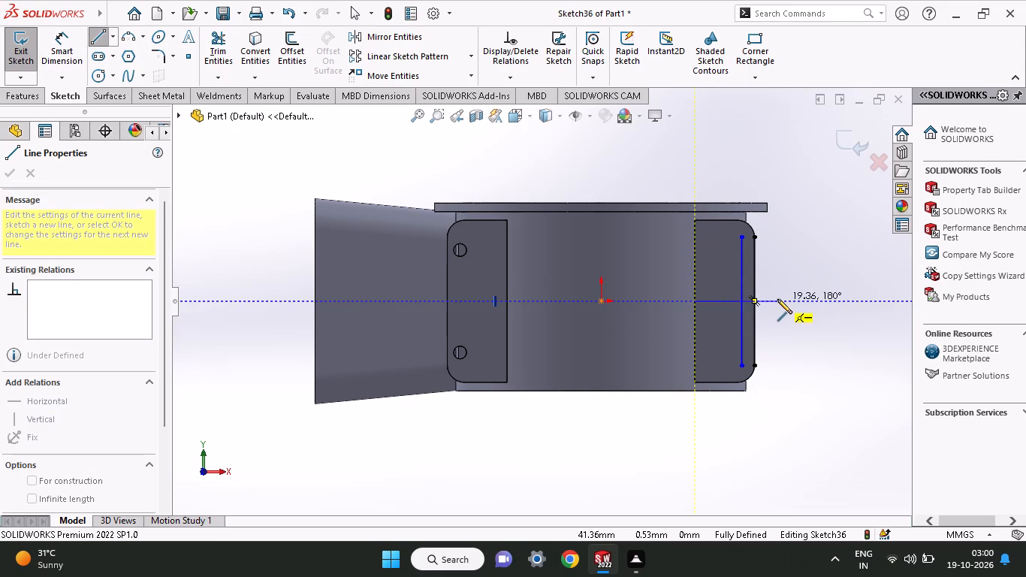
click(777, 299)
right_click(785, 243)
click(792, 255)
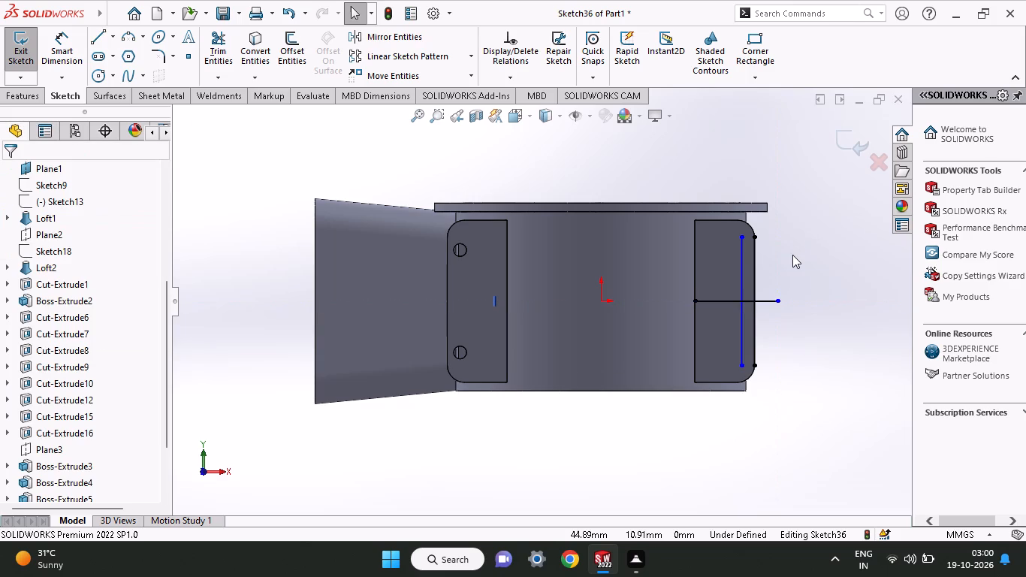
Offset the horizontal line 12 mm bi-directionally, above and below.
click(279, 60)
click(717, 302)
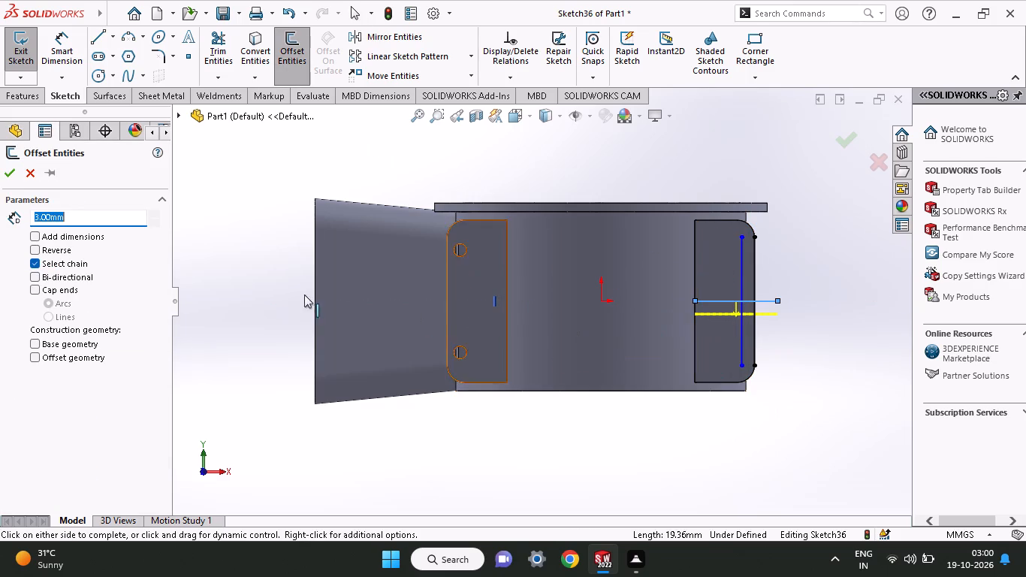
click(56, 276)
drag(69, 213, 0, 237)
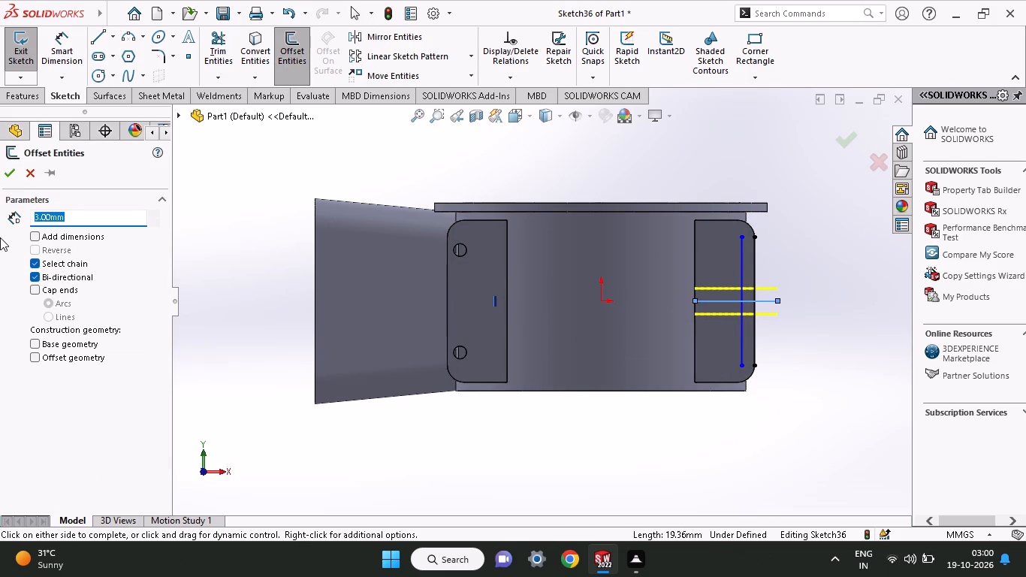
text(12)
key(Return)
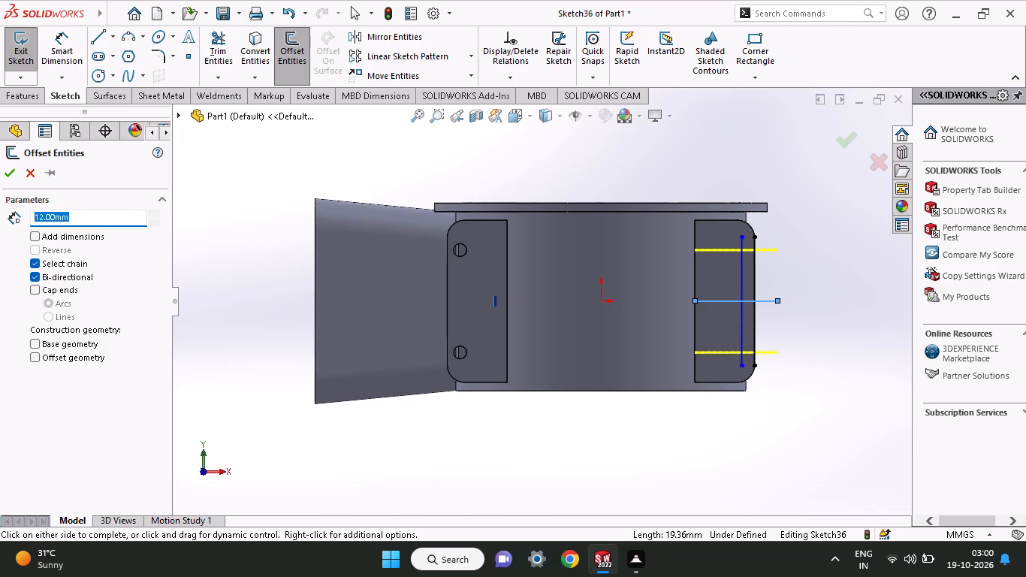
click(2, 174)
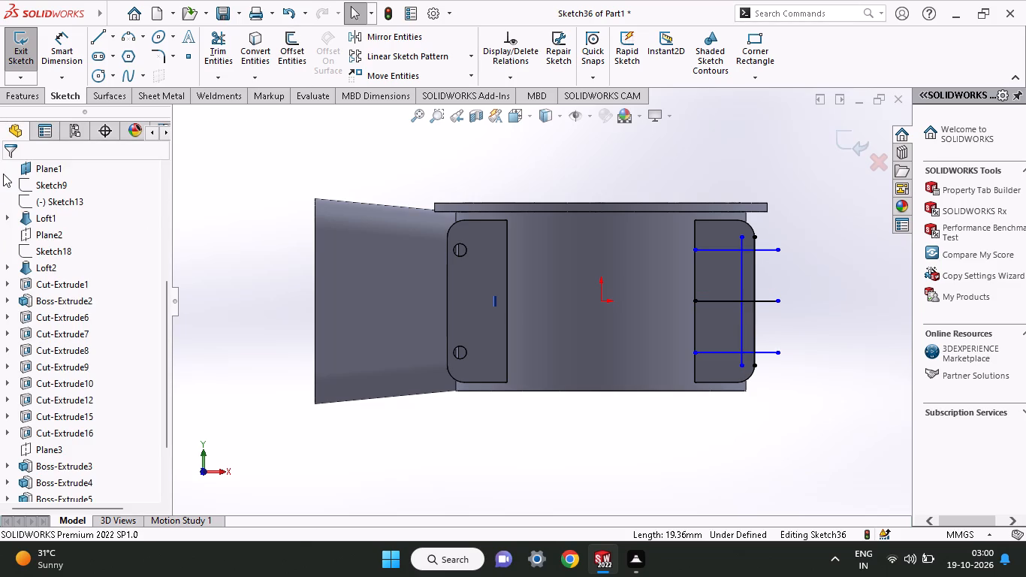
Power-trim the part of the upper horizontal offset line that extends outward past the vertical offset line.
click(216, 62)
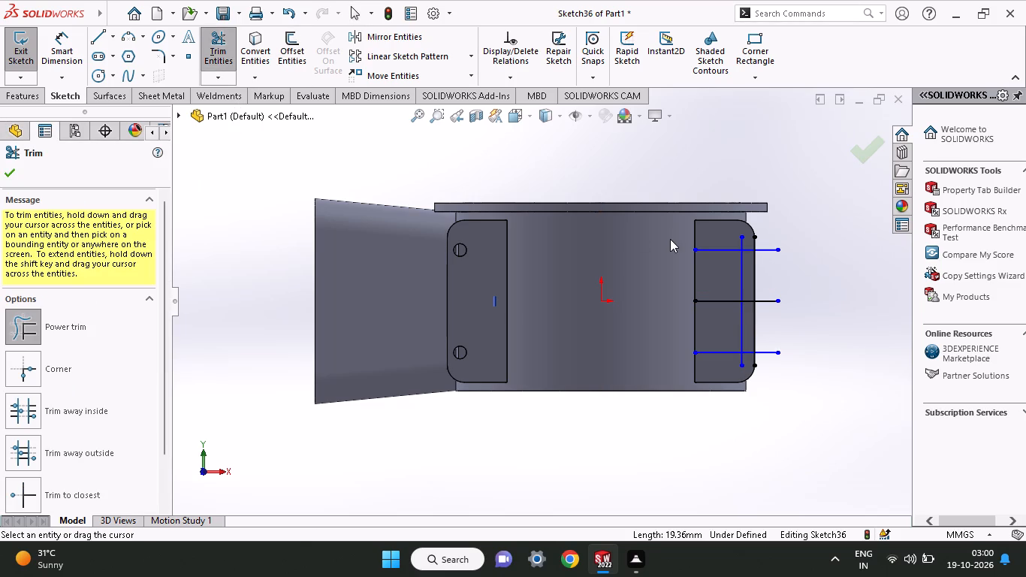
drag(772, 260, 763, 222)
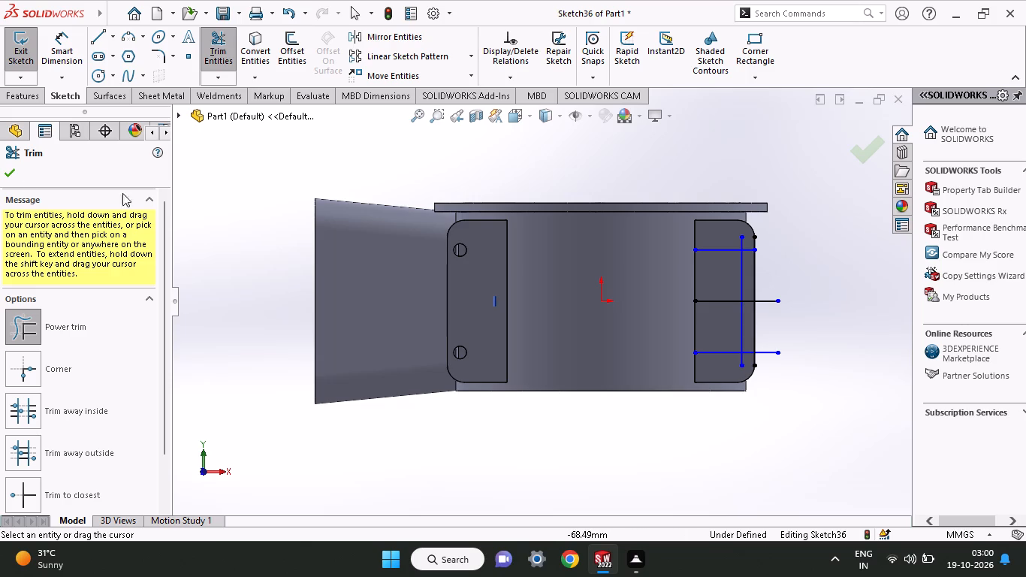
click(9, 175)
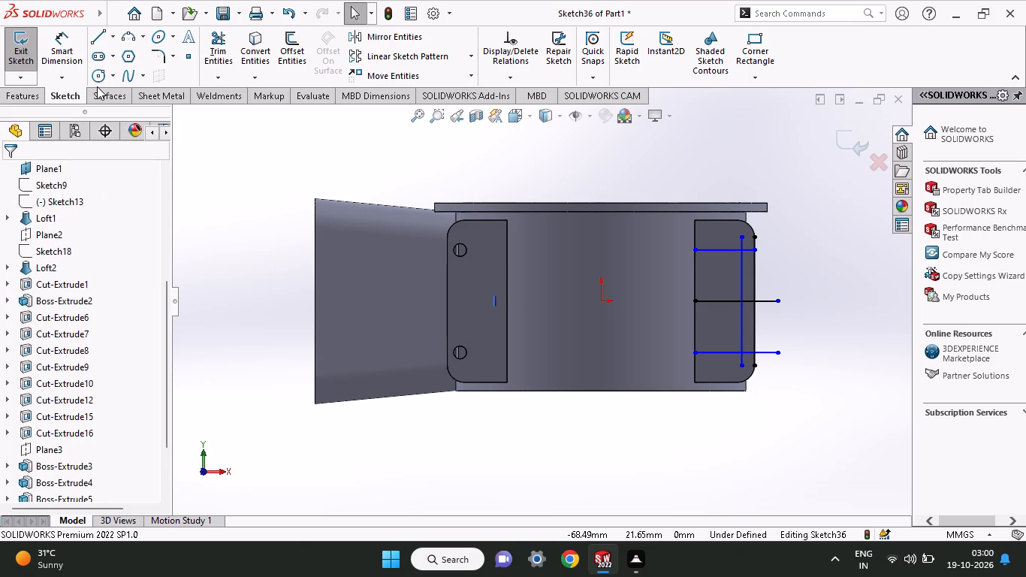
click(96, 82)
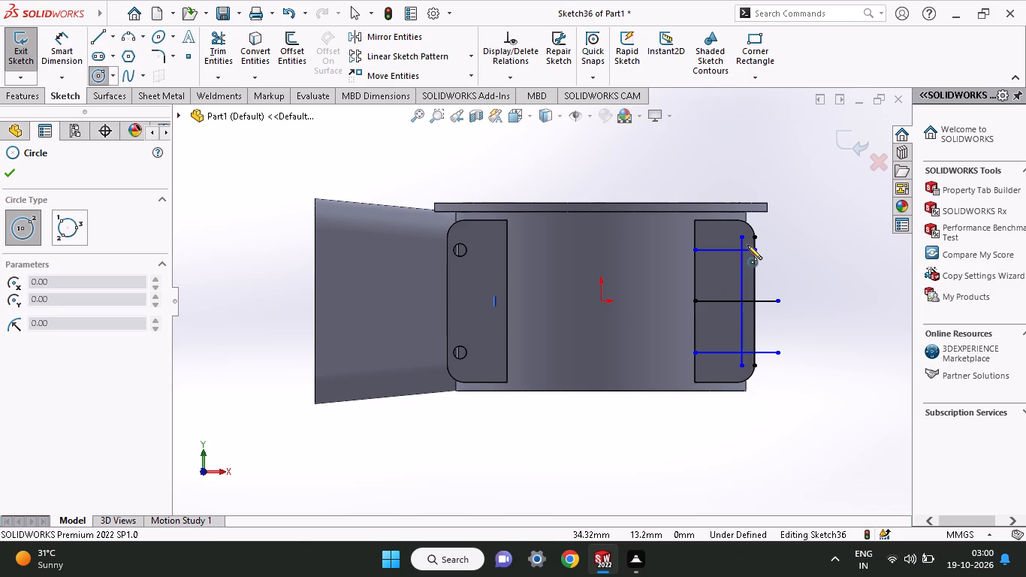
click(210, 71)
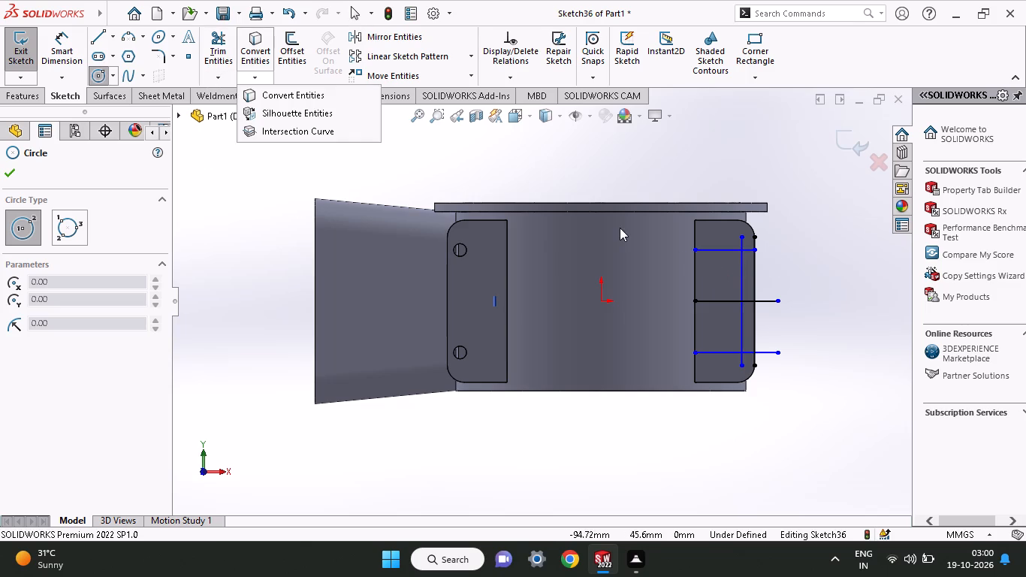
click(220, 49)
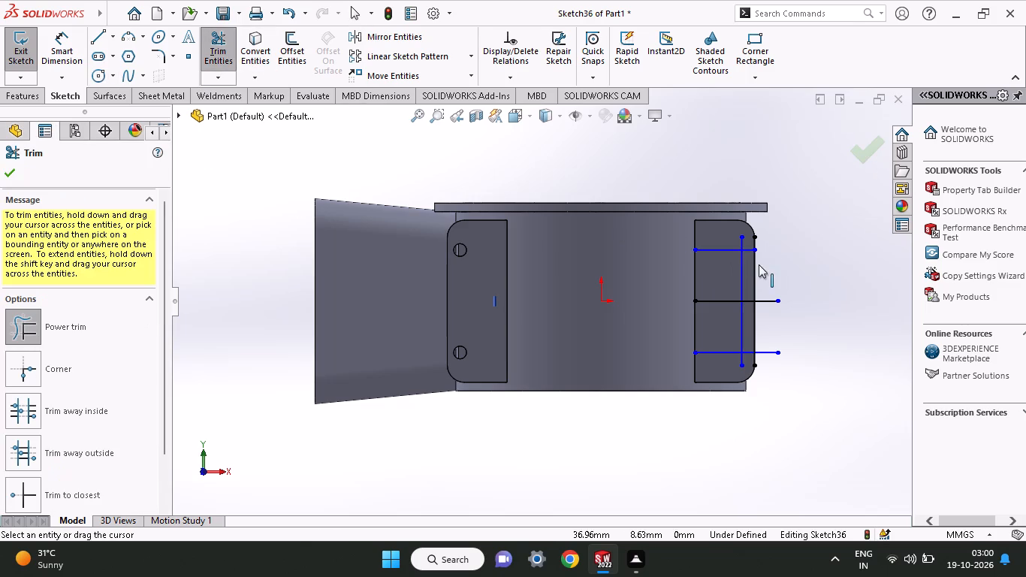
drag(749, 255, 753, 228)
click(8, 183)
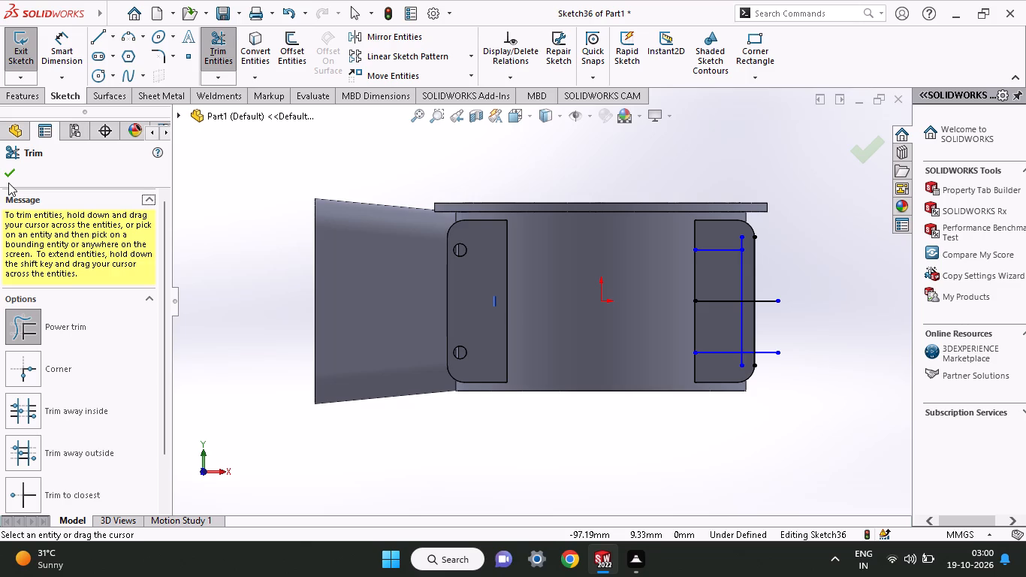
click(8, 183)
click(9, 173)
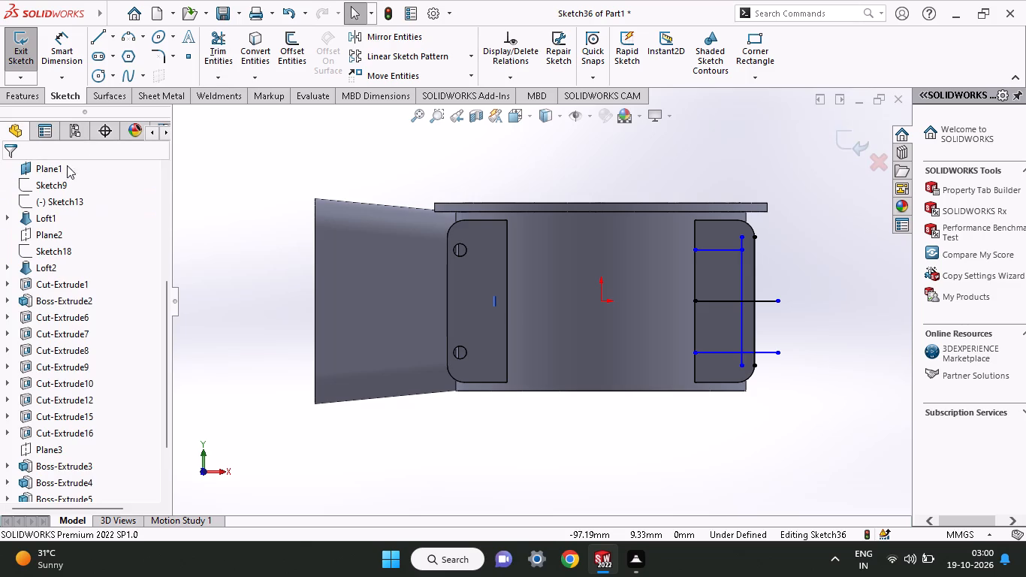
Sketch a circle at the intersection of the upper horizontal and vertical offset lines and set its diameter to 3 mm.
click(100, 74)
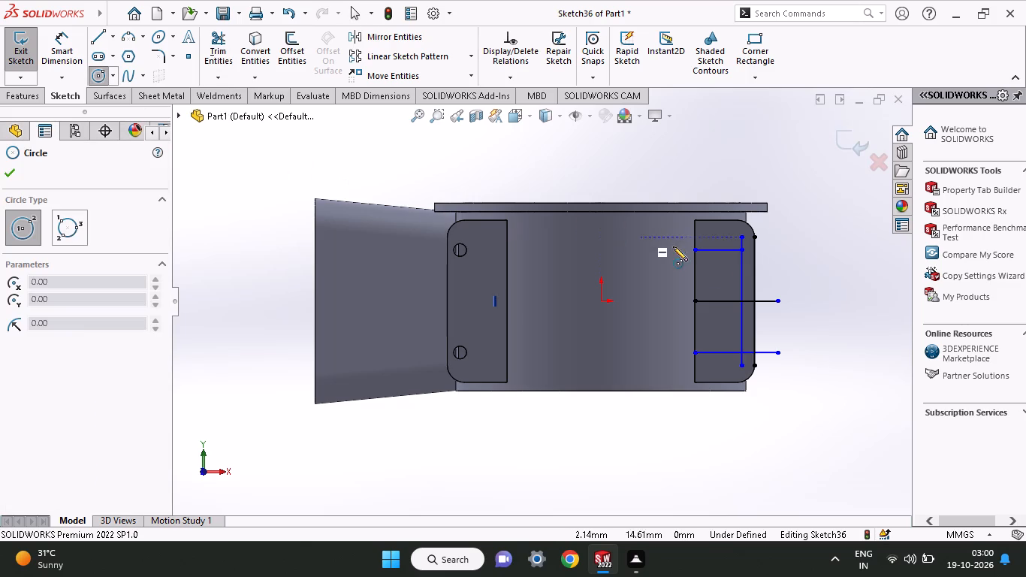
click(739, 252)
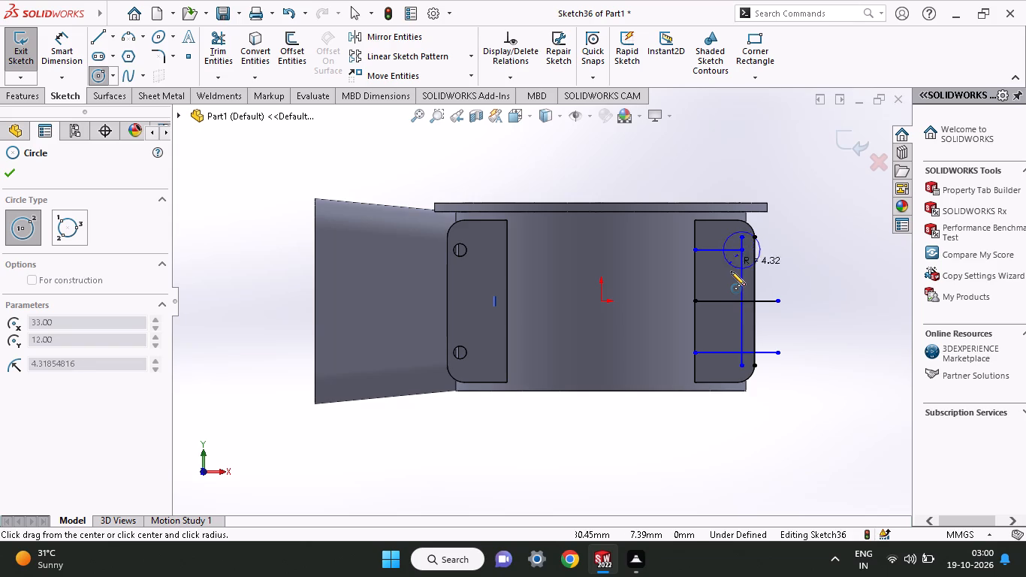
click(731, 271)
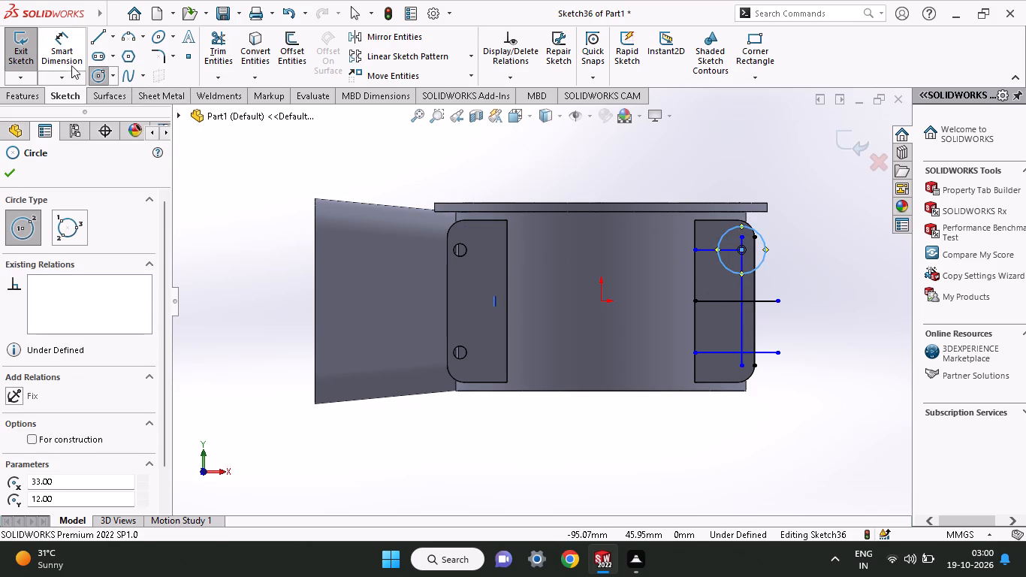
click(62, 63)
click(758, 264)
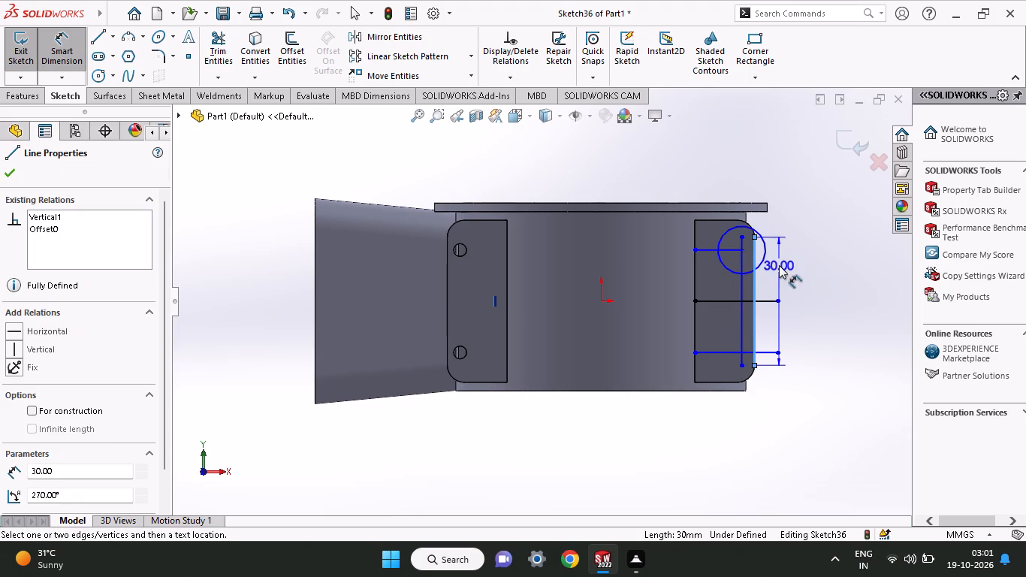
key(Escape)
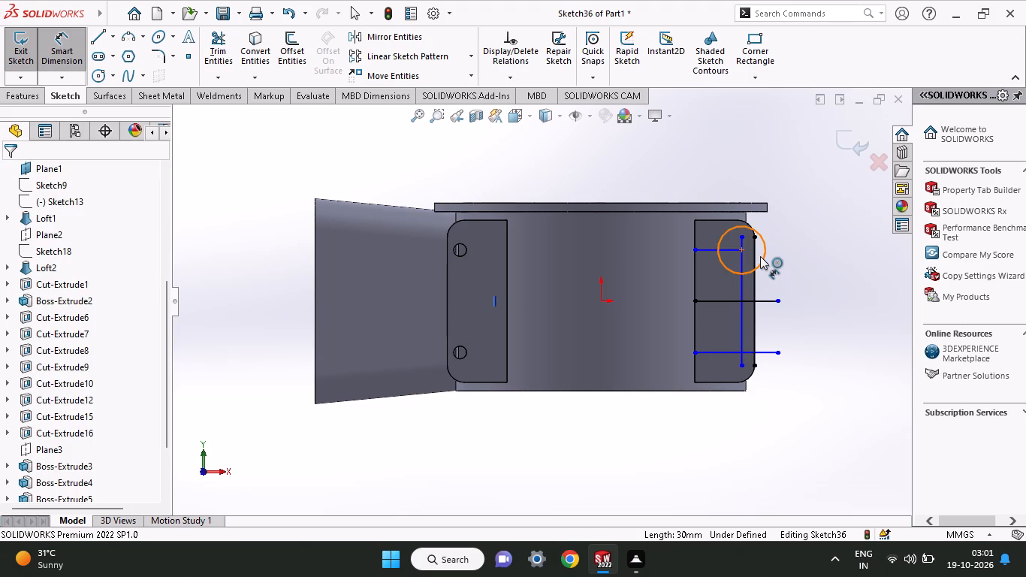
click(760, 256)
click(800, 266)
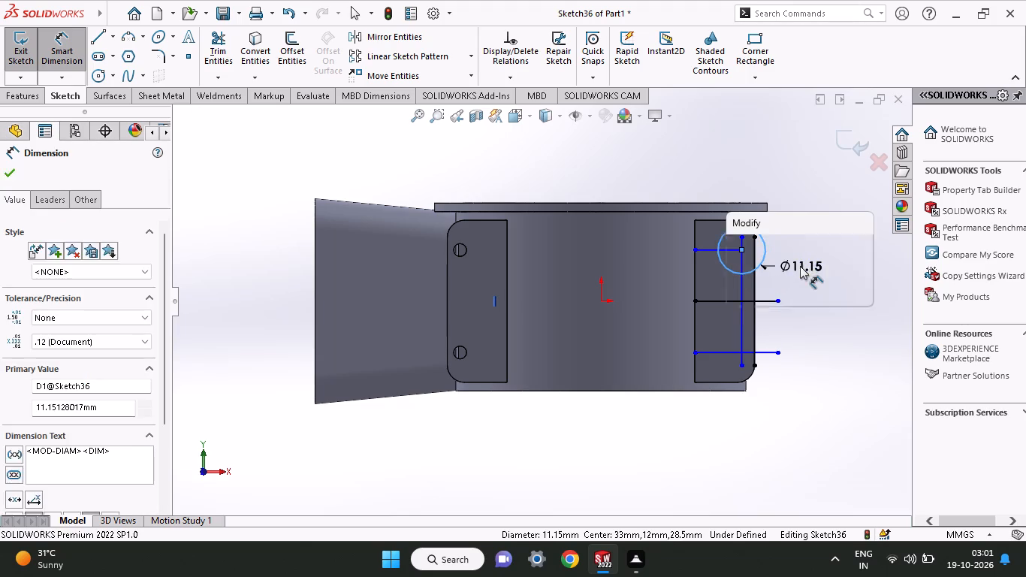
key(3)
key(Return)
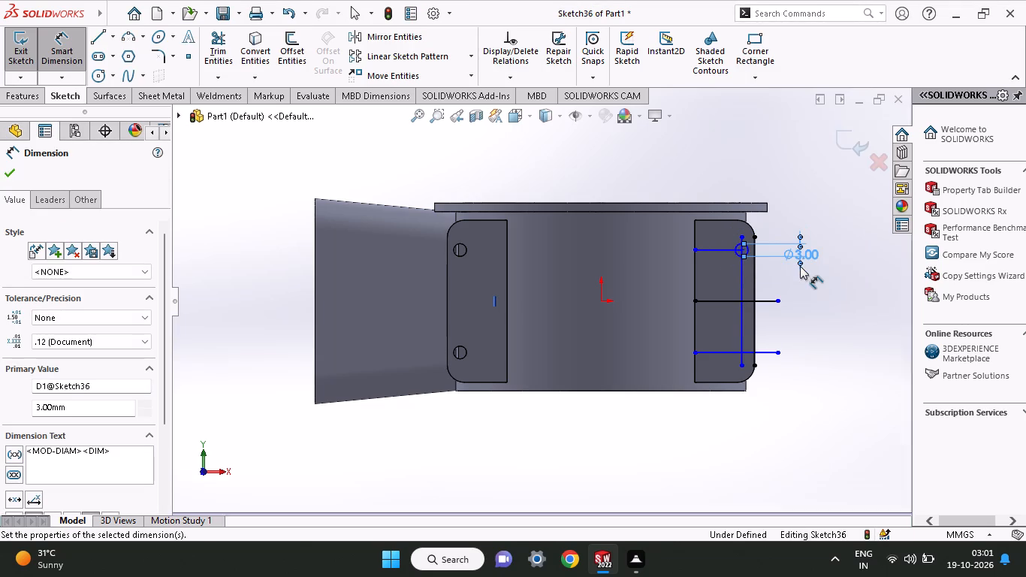
click(9, 174)
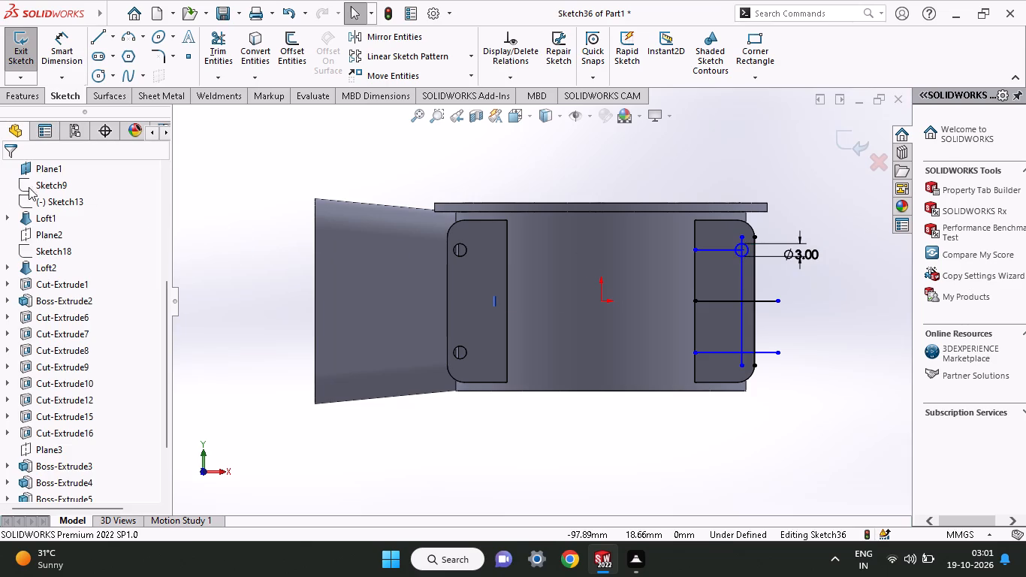
Delete the vertical offset line and the upper horizontal offset line, keeping the circle on the tab.
click(744, 267)
right_click(744, 267)
click(780, 506)
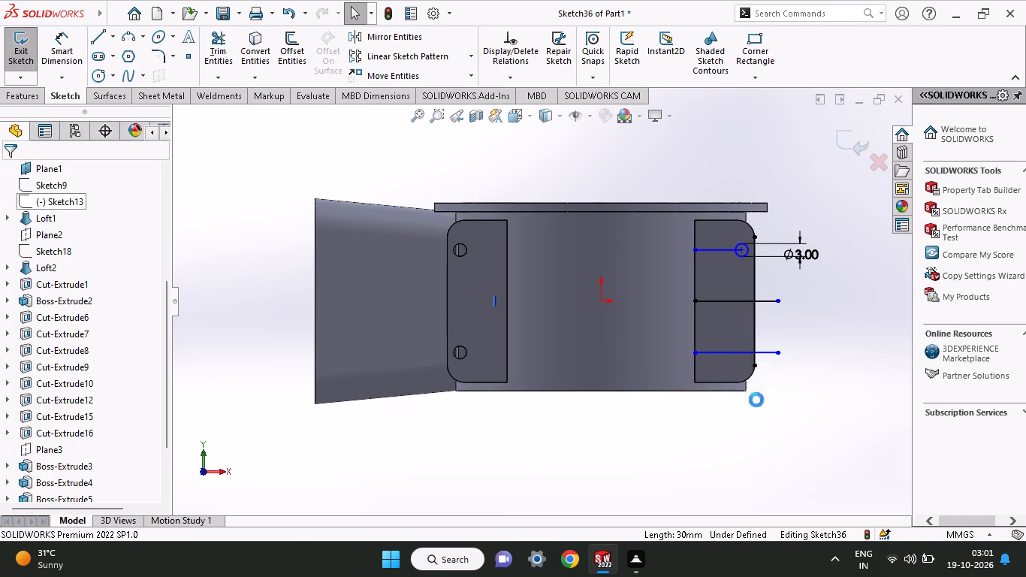
click(719, 246)
right_click(719, 246)
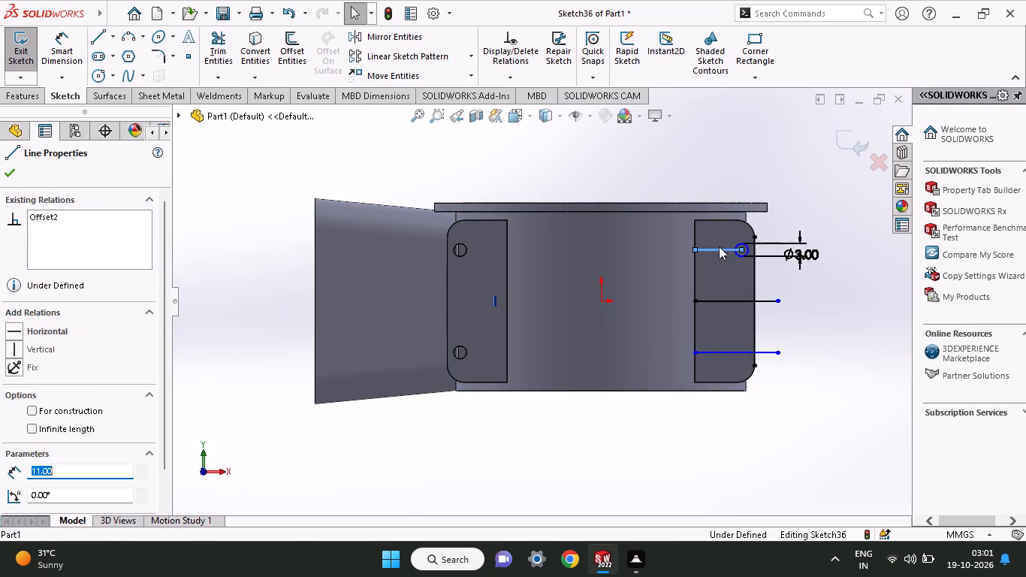
click(743, 462)
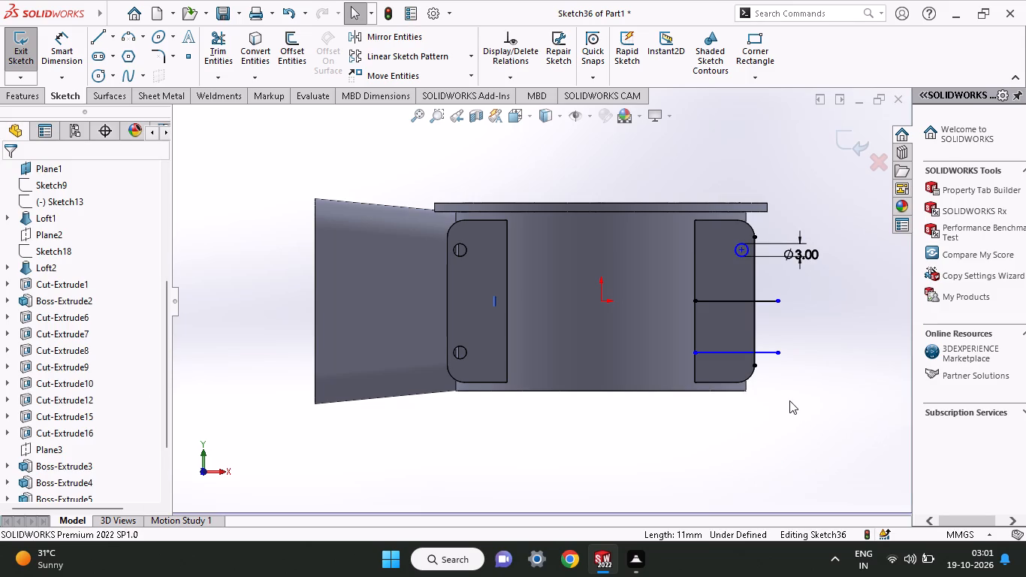
Cut-extrude the 3 mm circle contour on the tab with a blind depth of 22 mm.
middle_drag(789, 400, 763, 430)
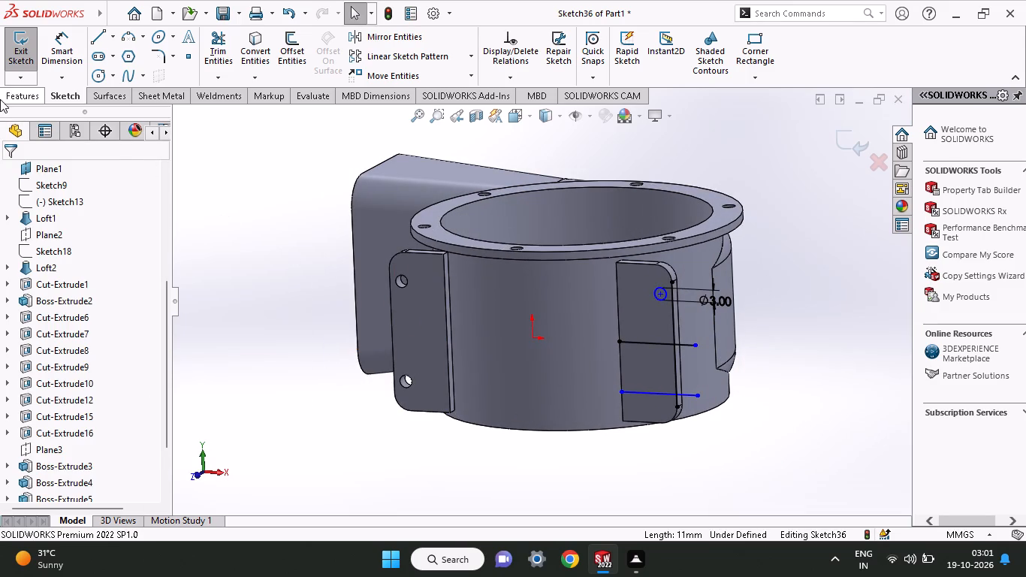
click(7, 95)
click(210, 69)
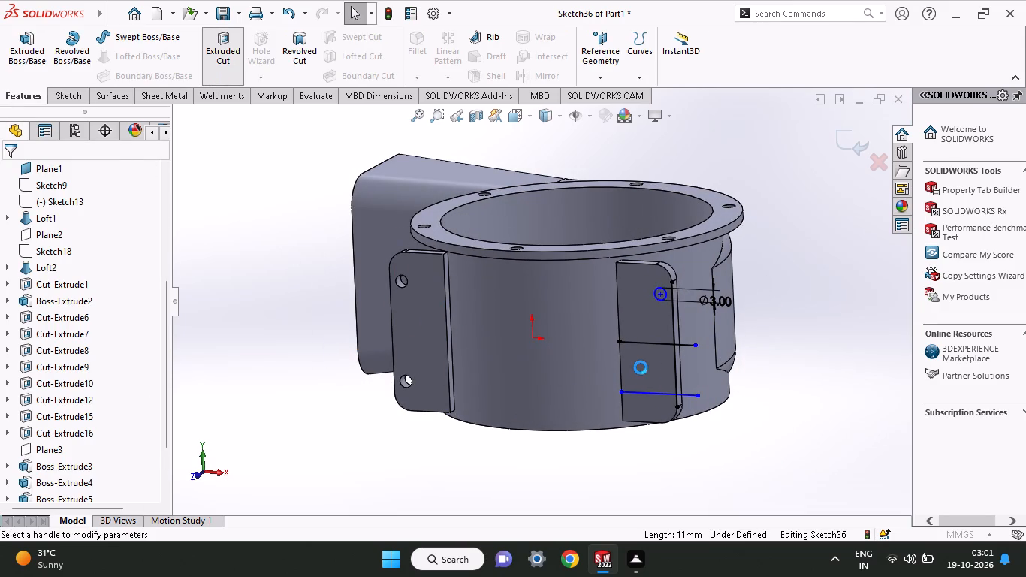
click(666, 298)
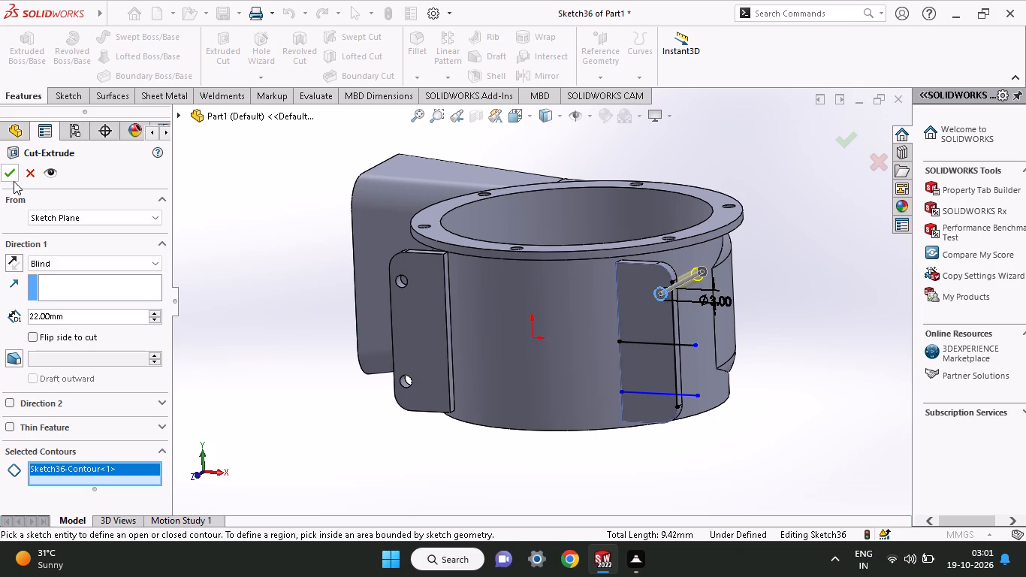
click(11, 174)
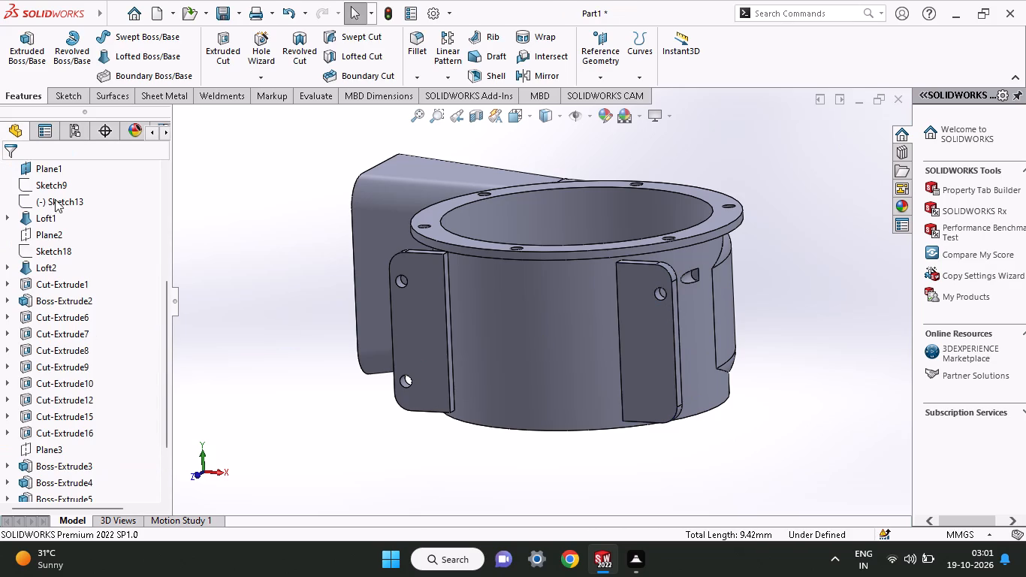
Examine the housing's cylindrical wall behind the tabs, the ribs and the bored end face from several sides.
middle_drag(611, 337, 705, 352)
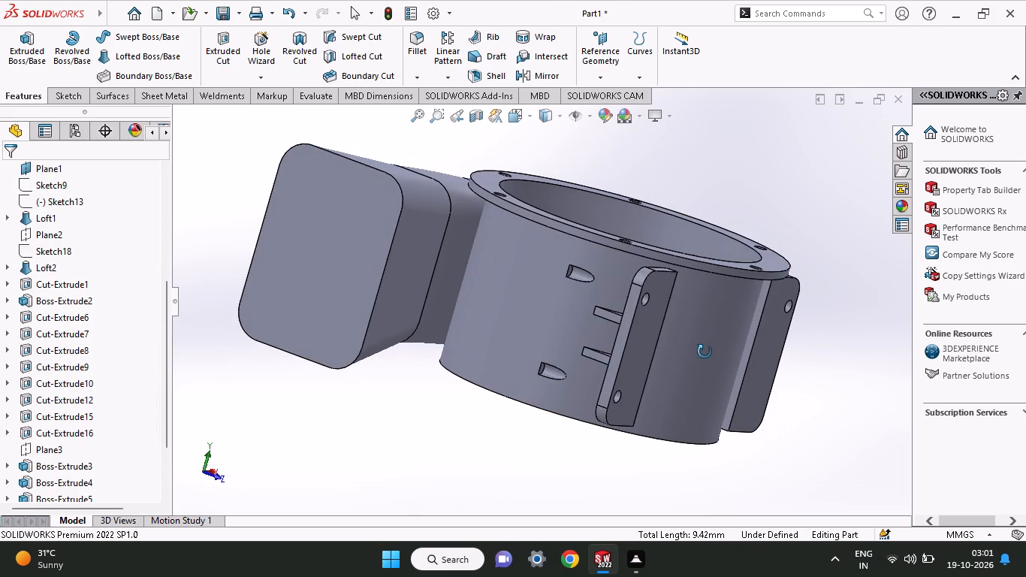
middle_drag(705, 352, 717, 333)
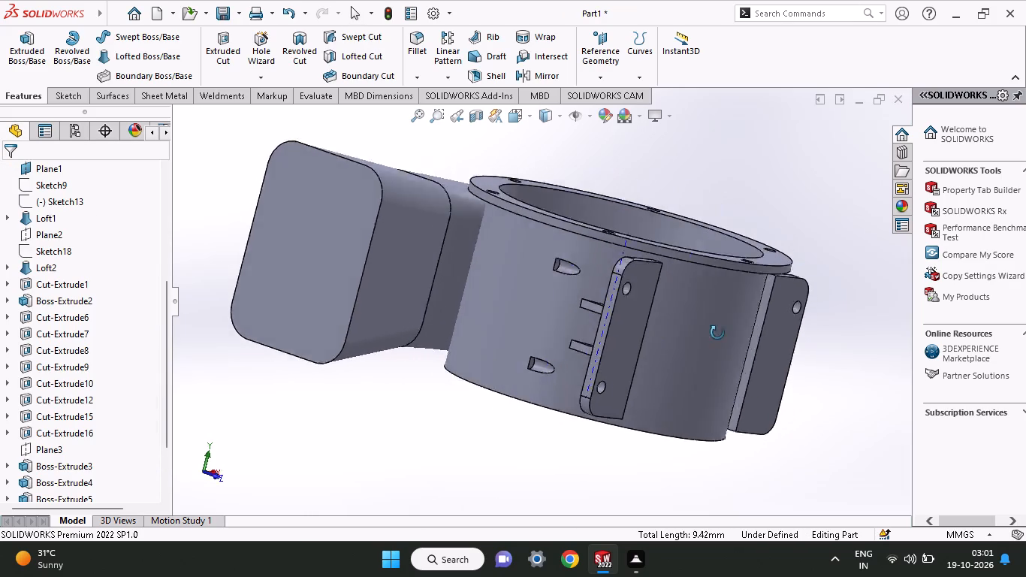
middle_drag(717, 333, 732, 271)
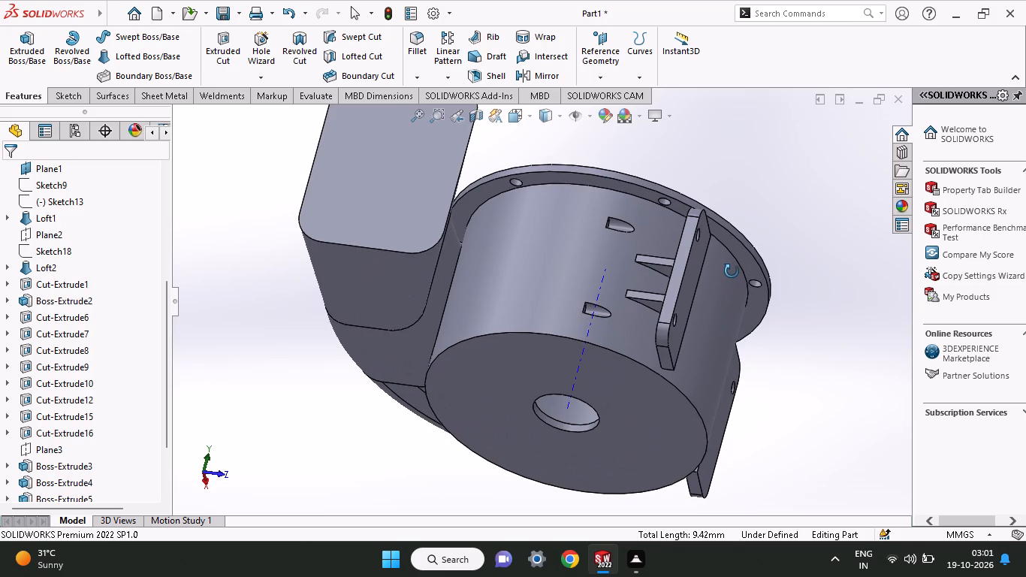
middle_drag(732, 271, 550, 448)
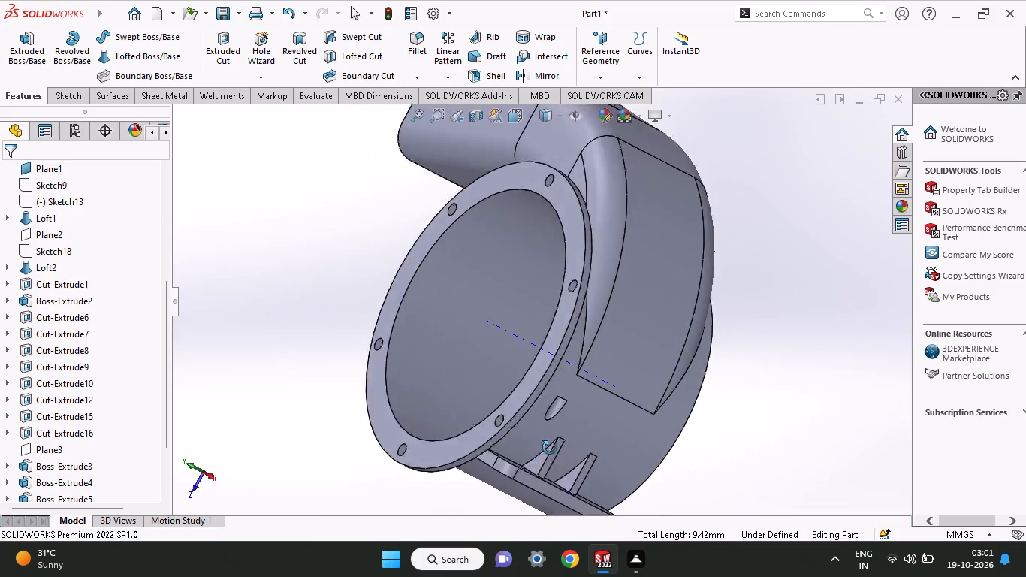
middle_drag(550, 448, 522, 448)
middle_drag(503, 436, 424, 380)
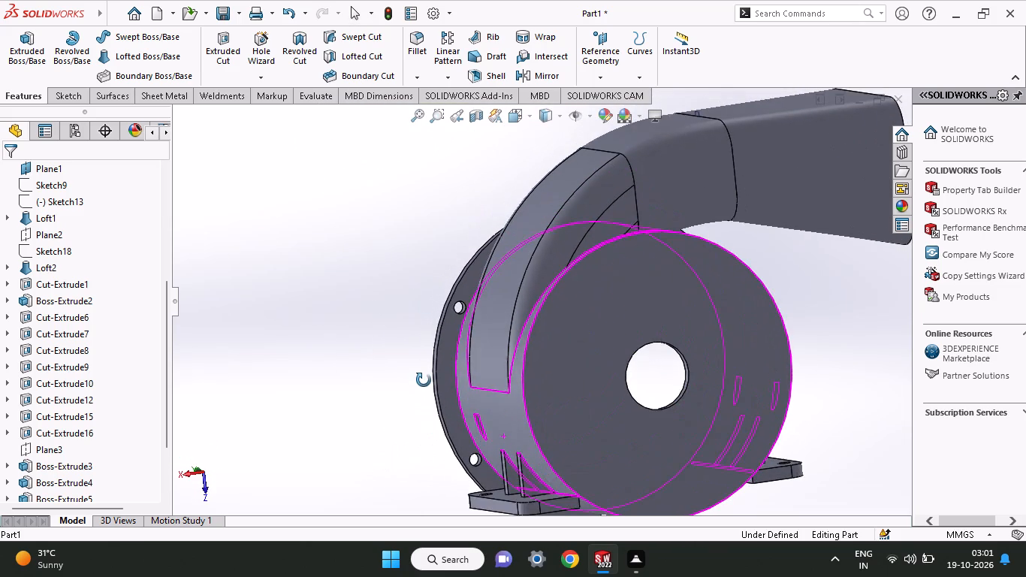
middle_drag(424, 380, 424, 379)
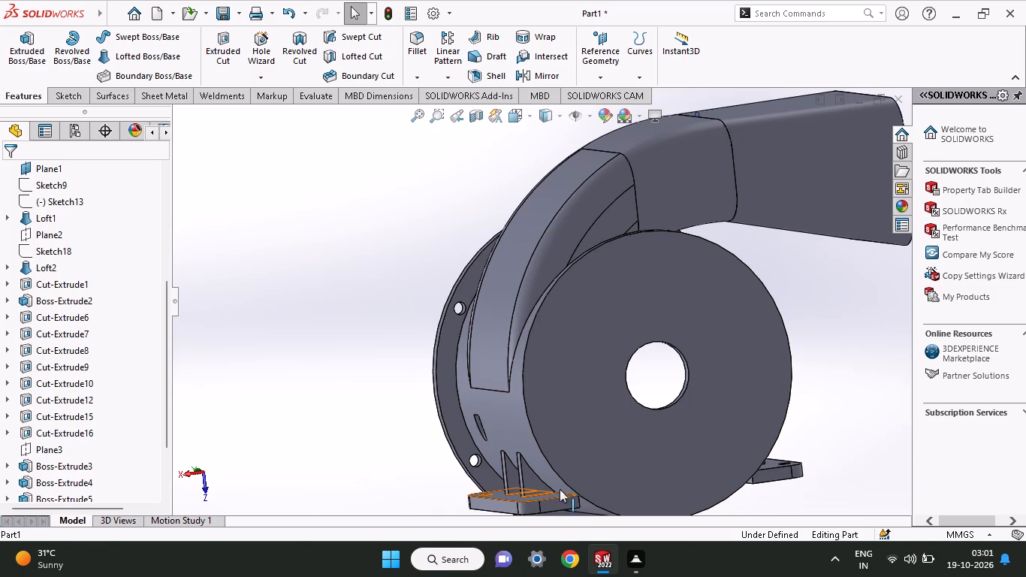
middle_drag(550, 442, 656, 449)
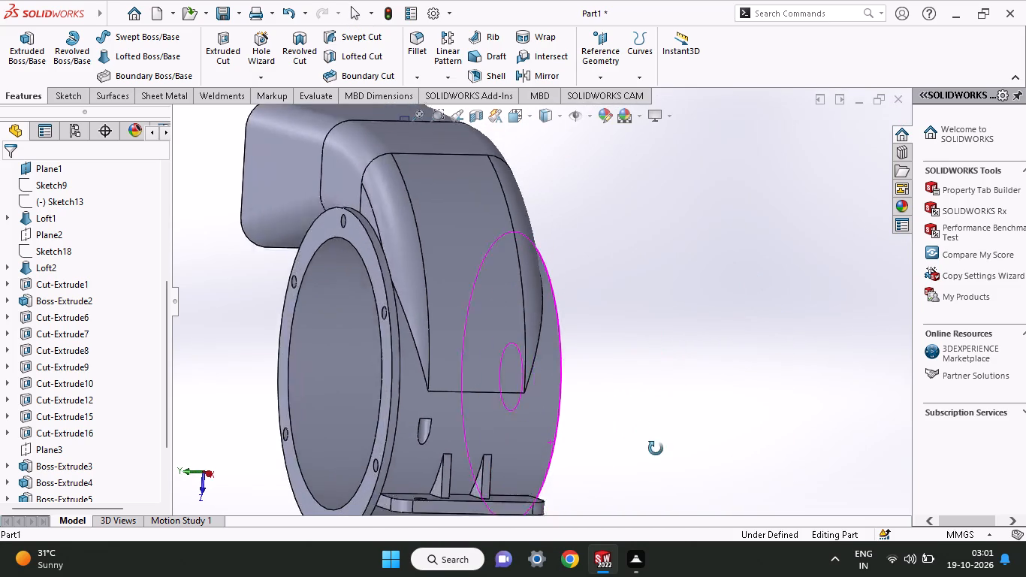
middle_drag(656, 449, 669, 465)
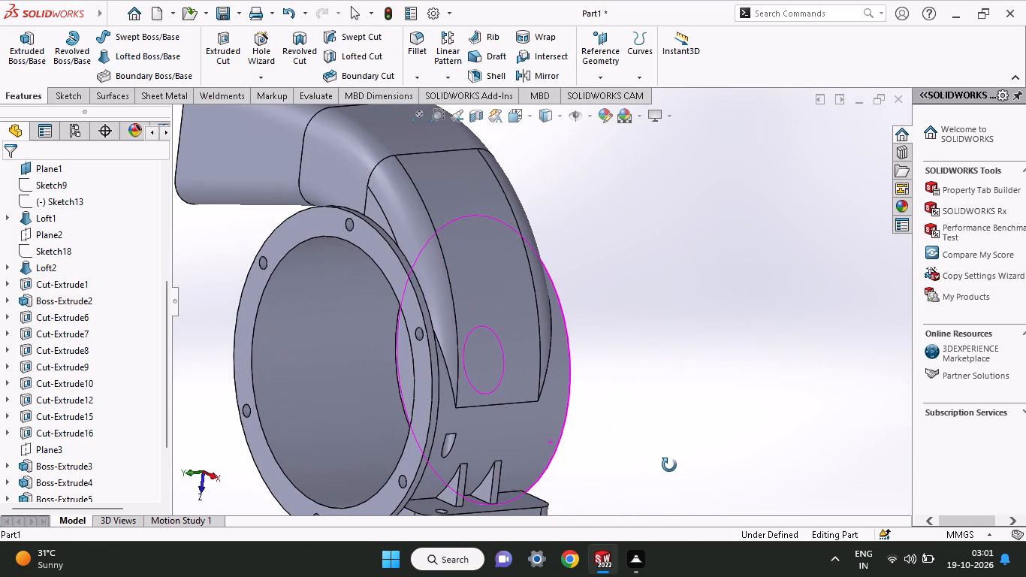
middle_drag(669, 465, 489, 468)
On the housing's bored end face, sketch a circle of 34 mm radius centred on the origin.
click(566, 423)
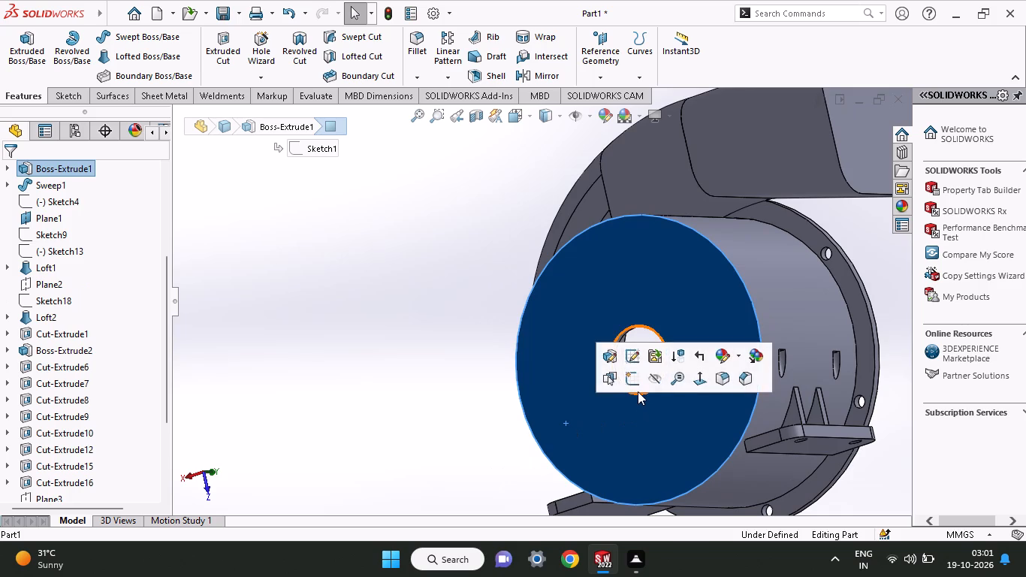
click(637, 387)
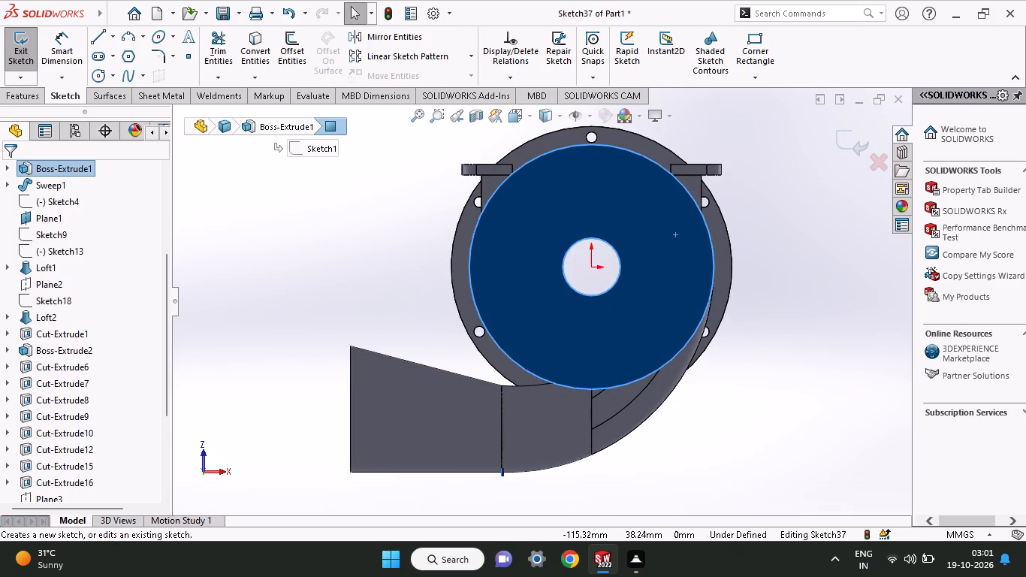
click(98, 74)
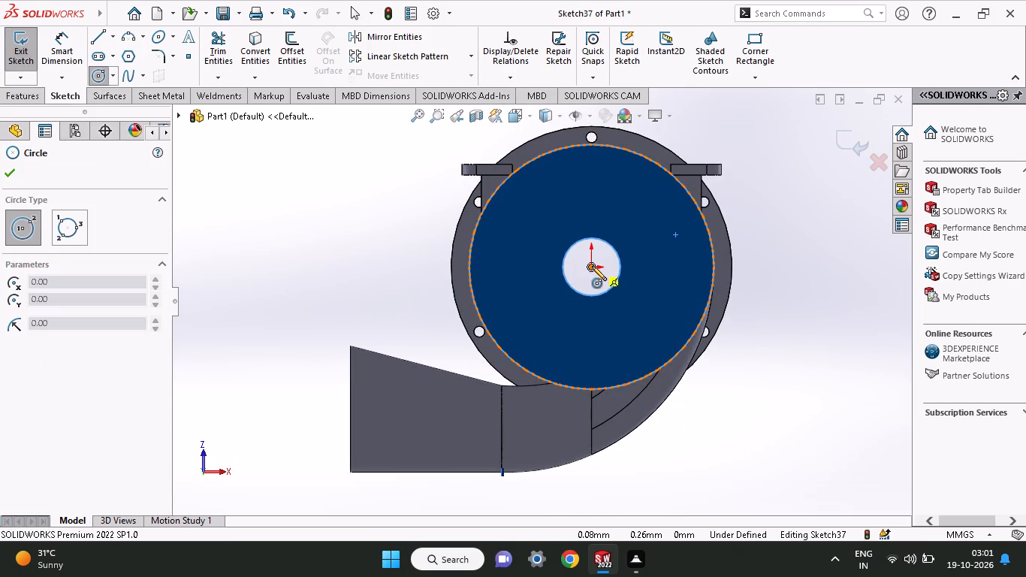
click(592, 266)
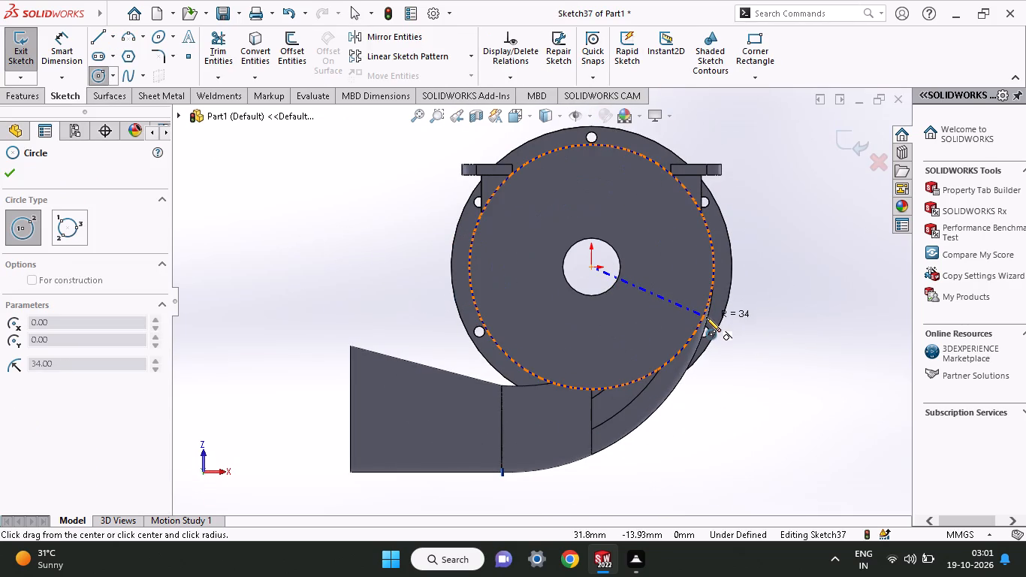
click(706, 317)
Extrude the 34 mm radius circle as a 42 mm blind boss, reversed toward the flange ring, with the result merged.
middle_drag(732, 378, 626, 251)
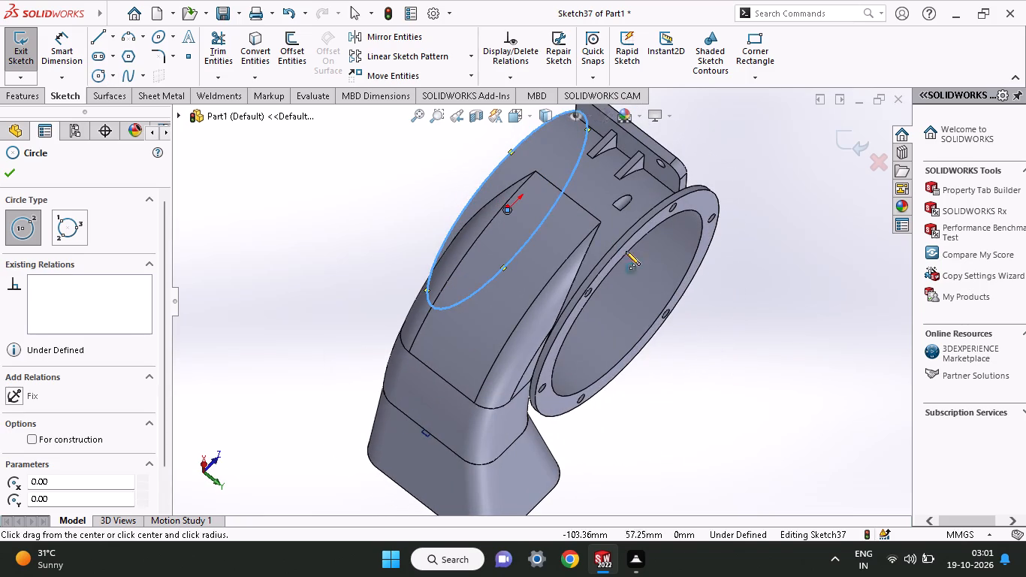
click(12, 87)
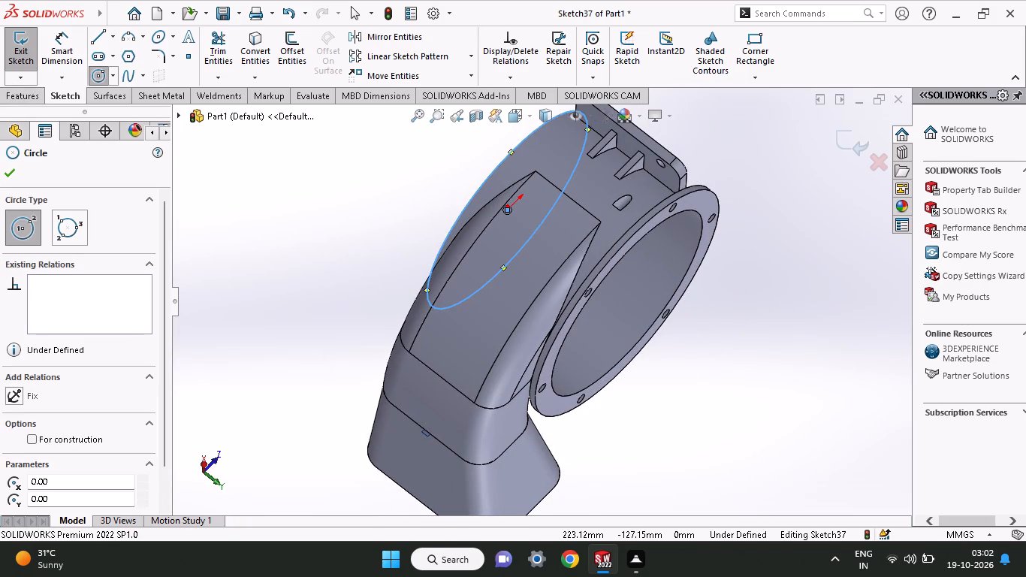
click(19, 101)
click(36, 55)
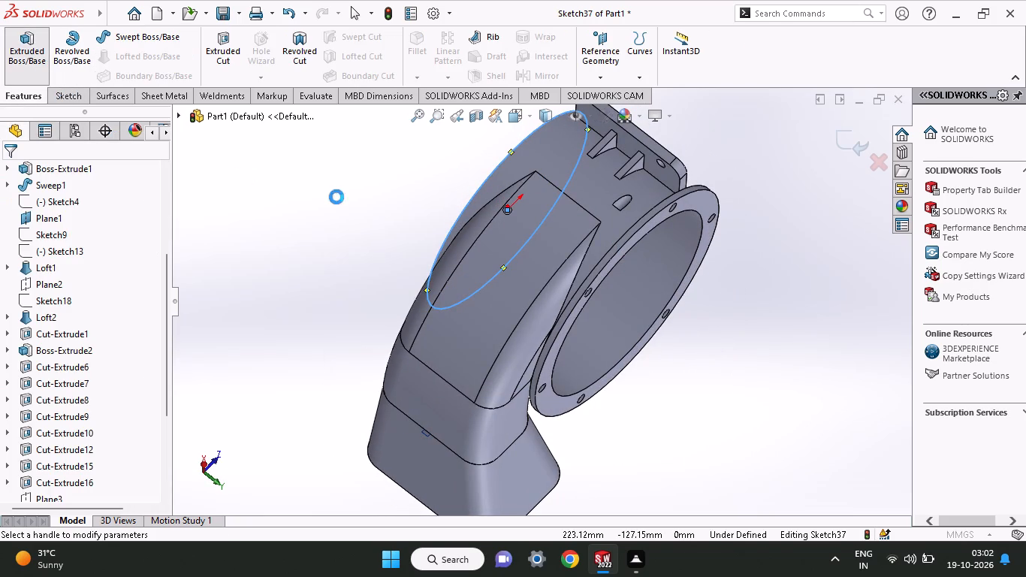
click(11, 259)
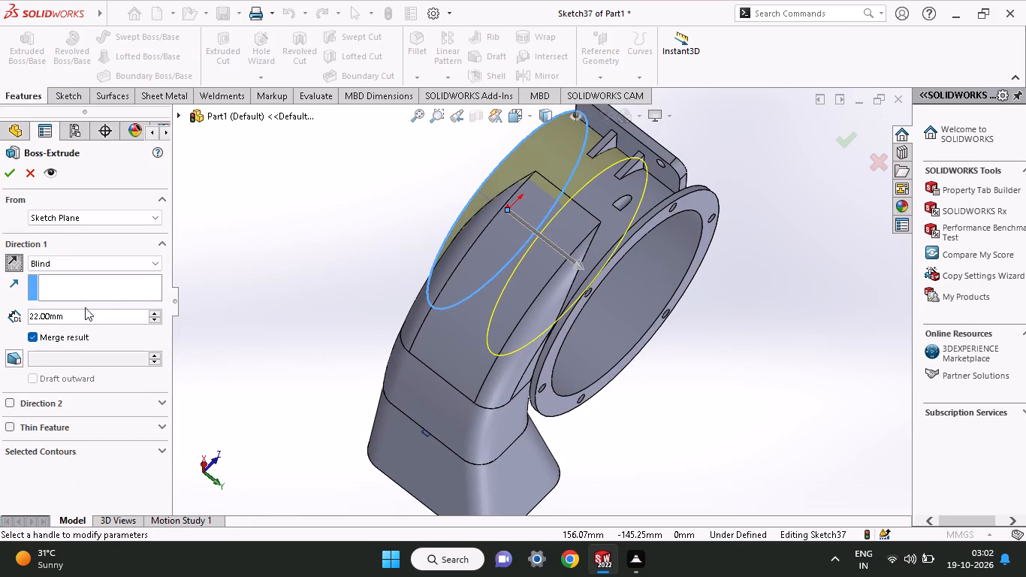
drag(93, 322, 1, 326)
key(3)
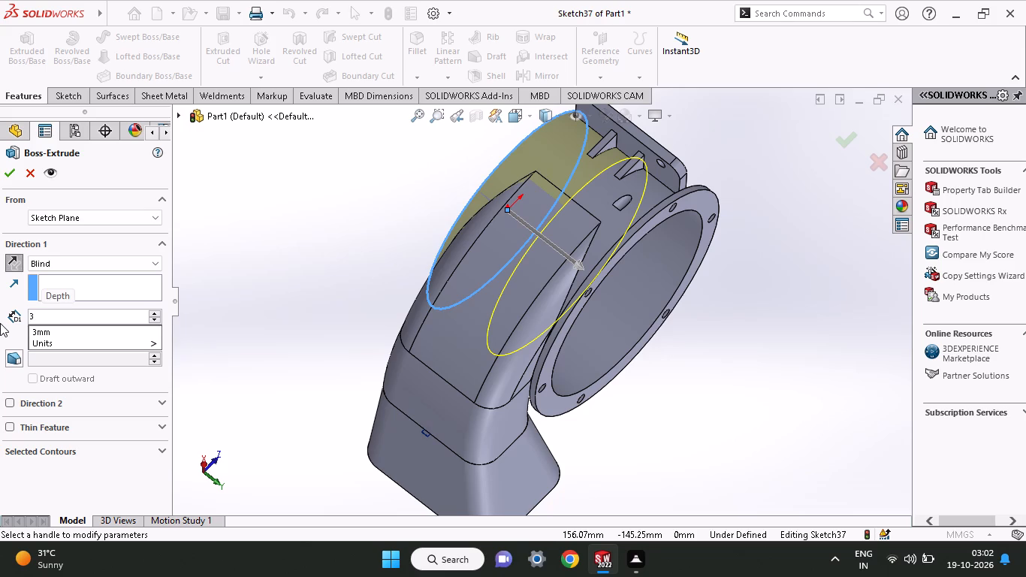
key(BackSpace)
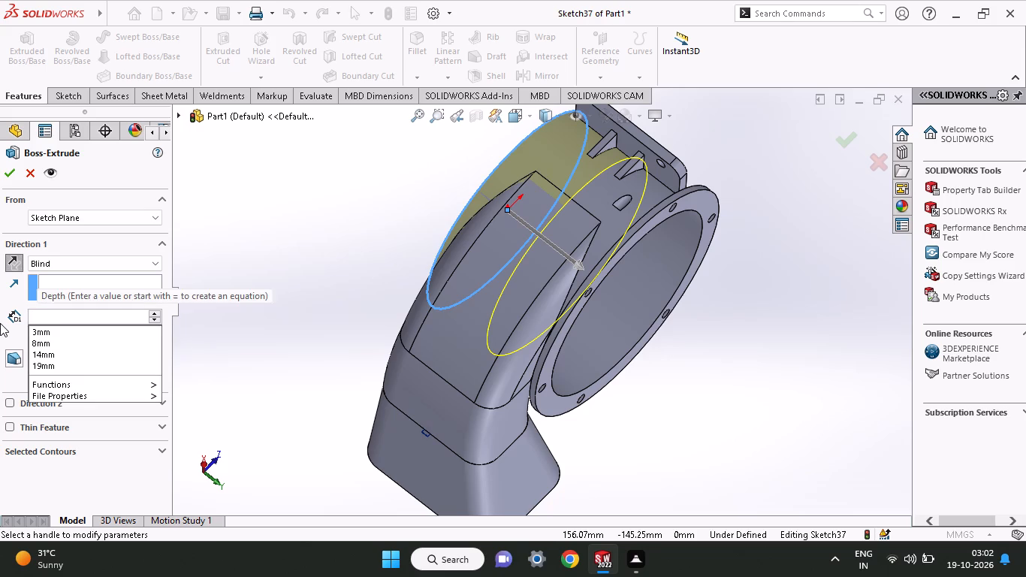
text(42)
key(Return)
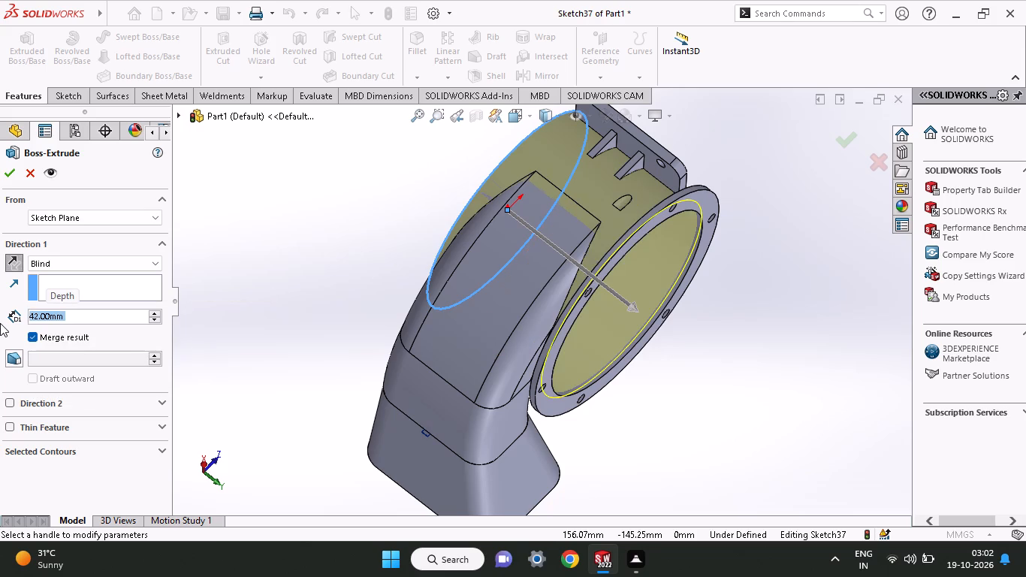
middle_drag(703, 461, 726, 473)
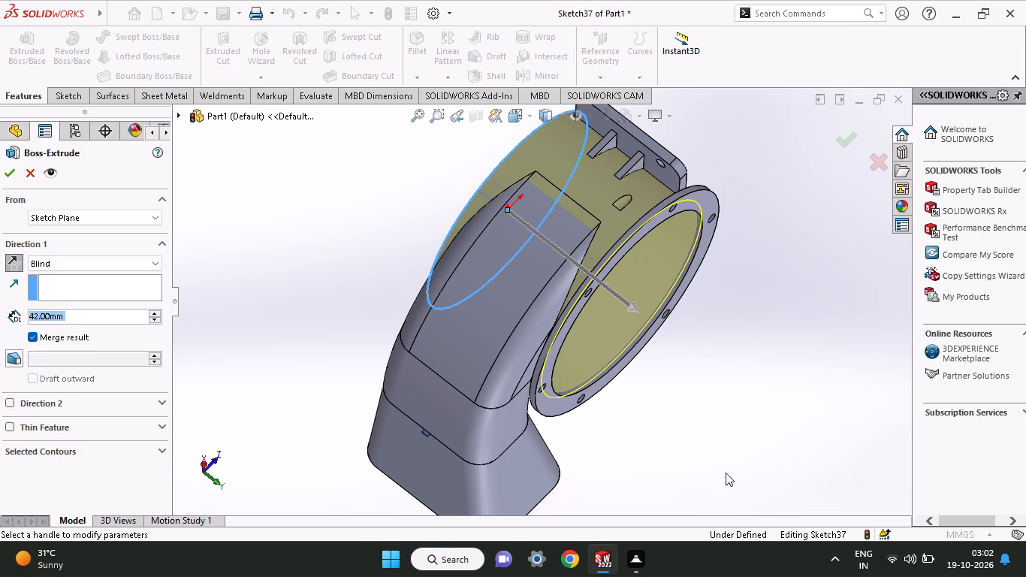
middle_drag(726, 473, 719, 478)
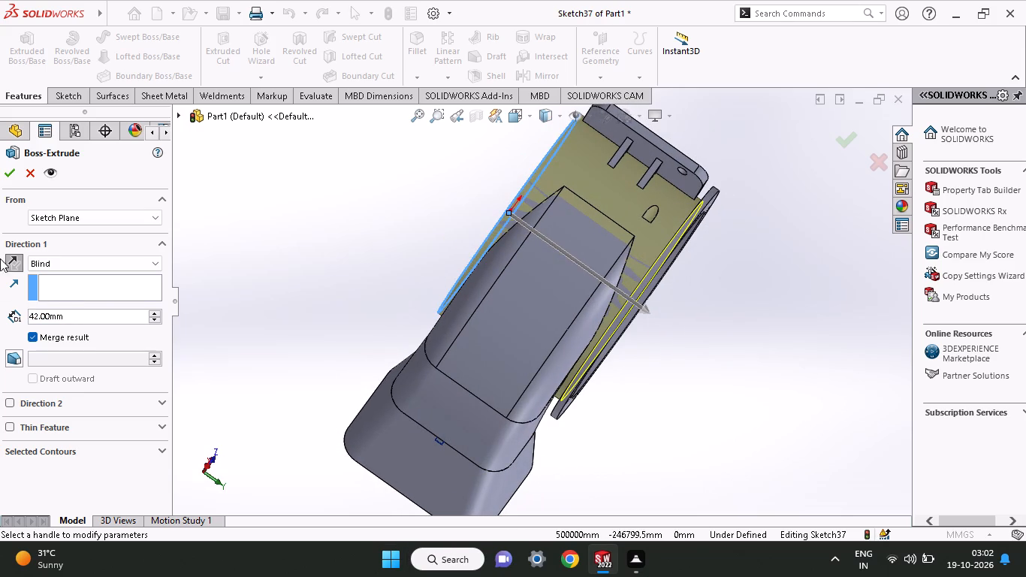
click(7, 173)
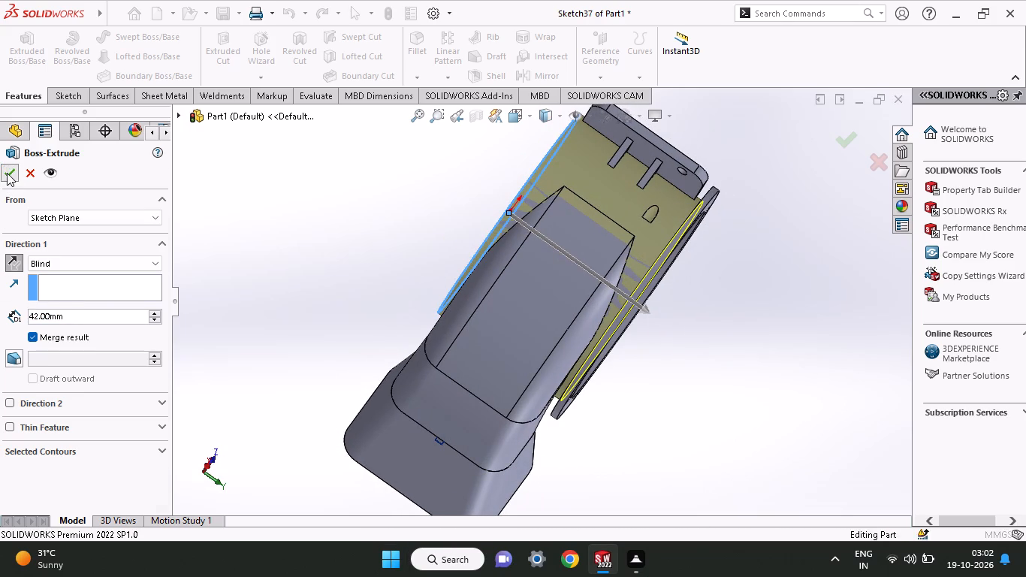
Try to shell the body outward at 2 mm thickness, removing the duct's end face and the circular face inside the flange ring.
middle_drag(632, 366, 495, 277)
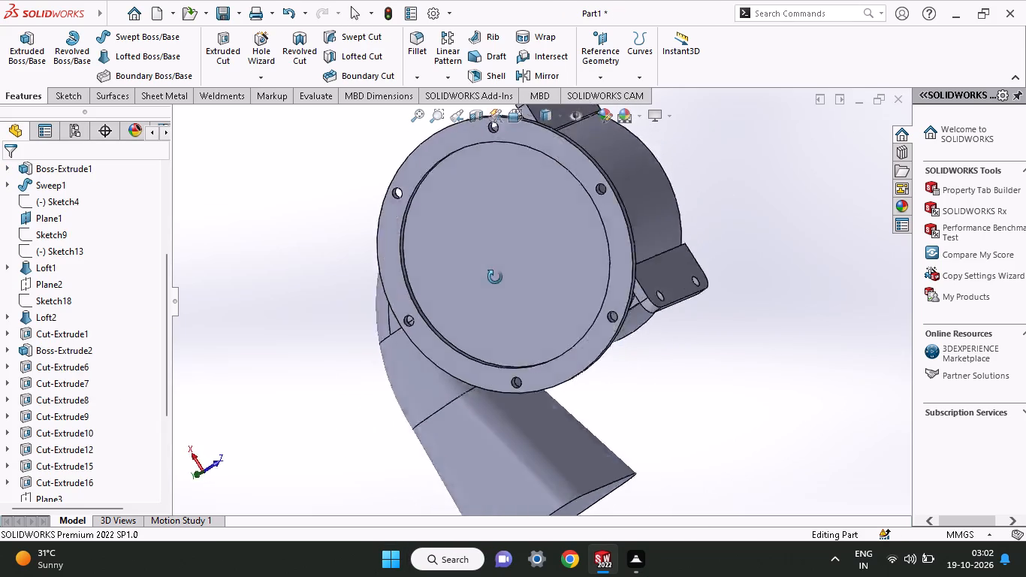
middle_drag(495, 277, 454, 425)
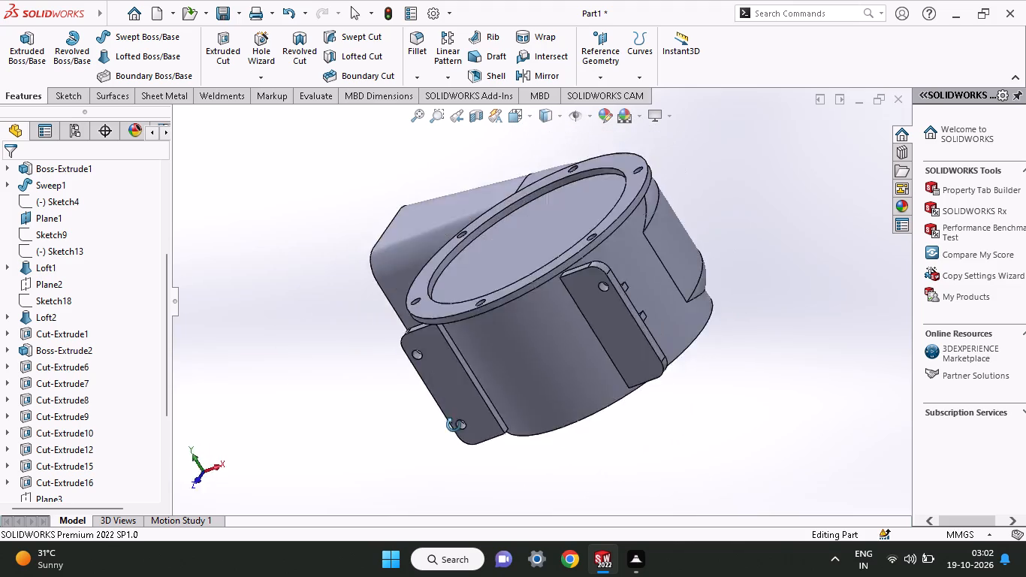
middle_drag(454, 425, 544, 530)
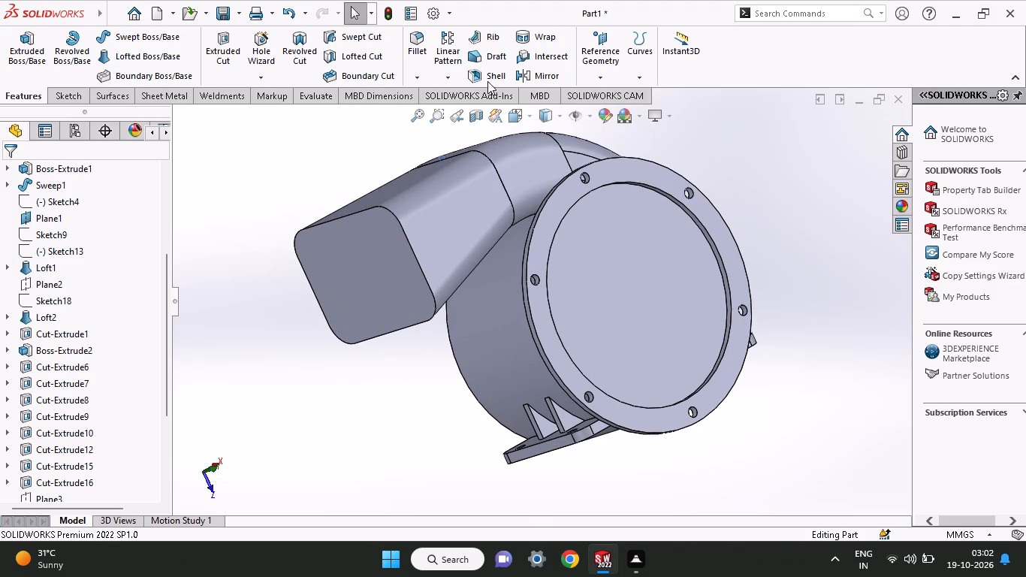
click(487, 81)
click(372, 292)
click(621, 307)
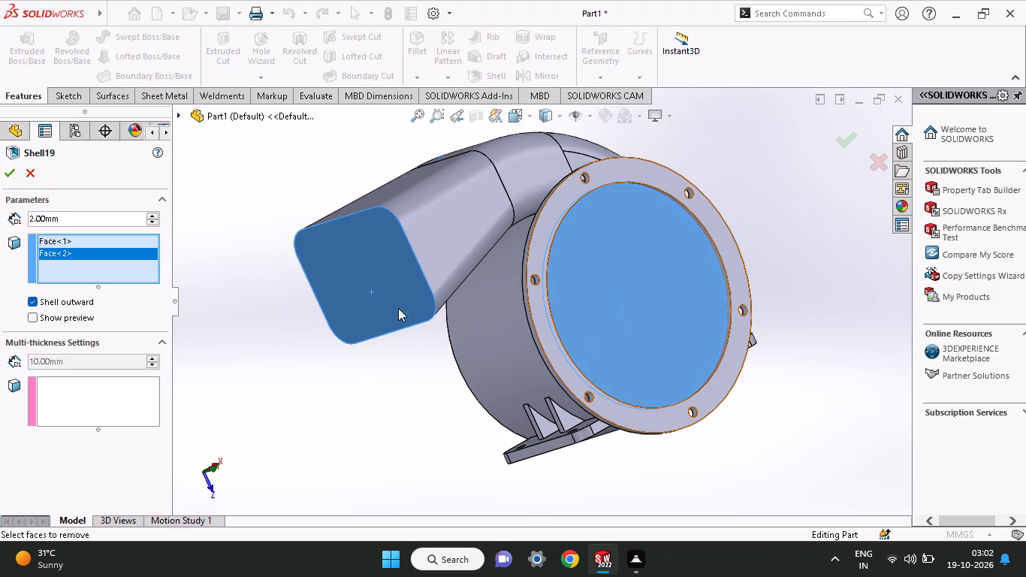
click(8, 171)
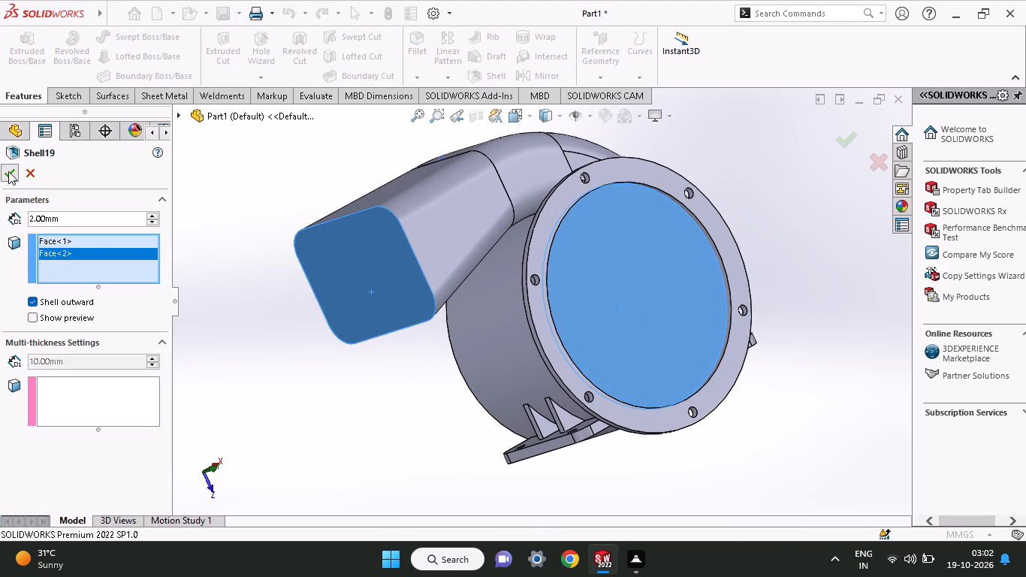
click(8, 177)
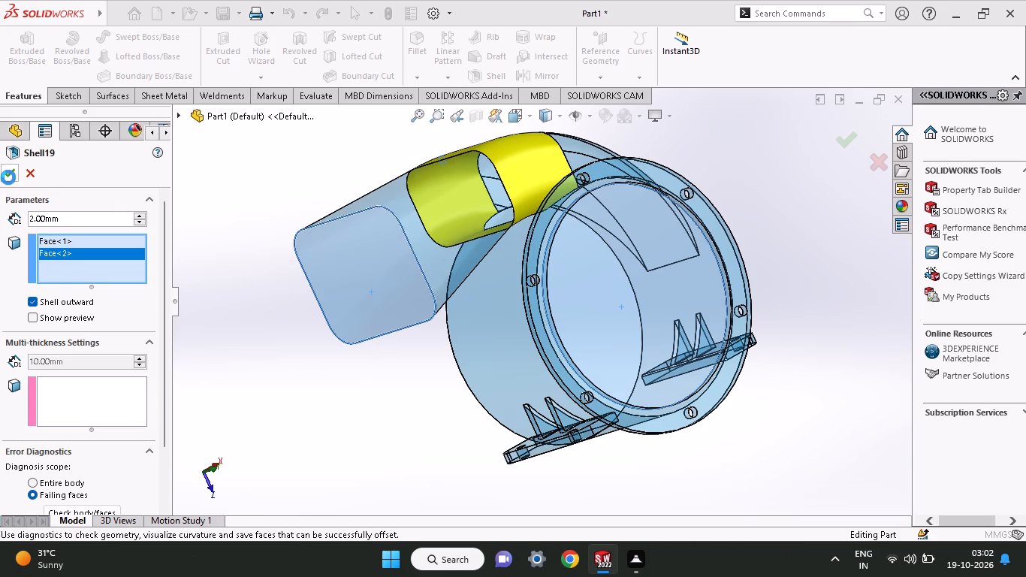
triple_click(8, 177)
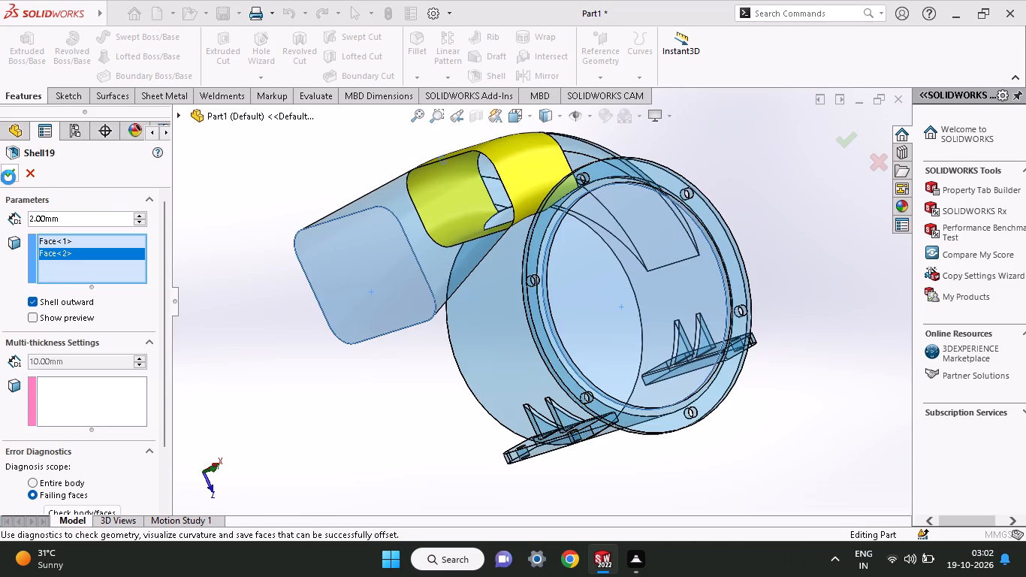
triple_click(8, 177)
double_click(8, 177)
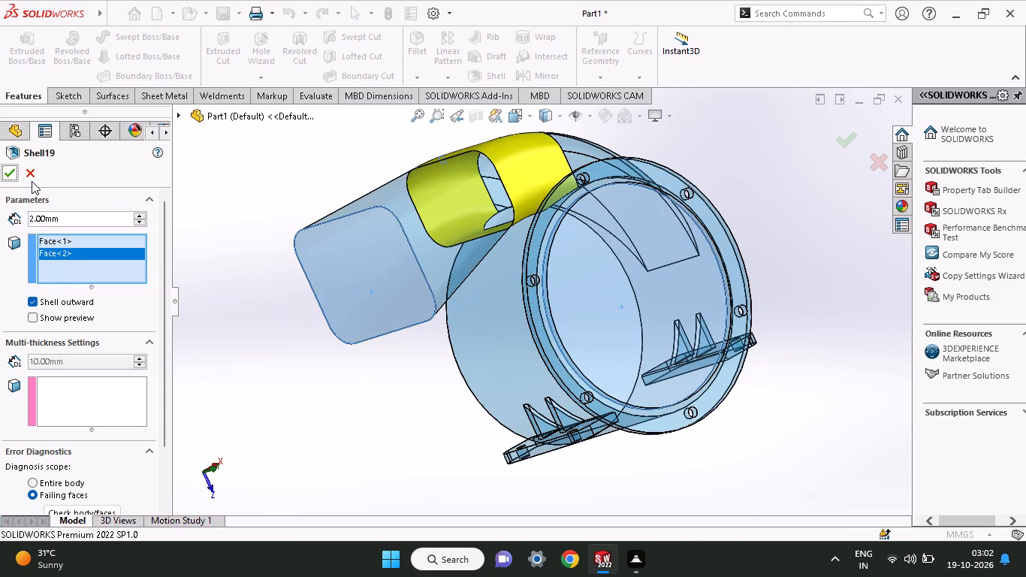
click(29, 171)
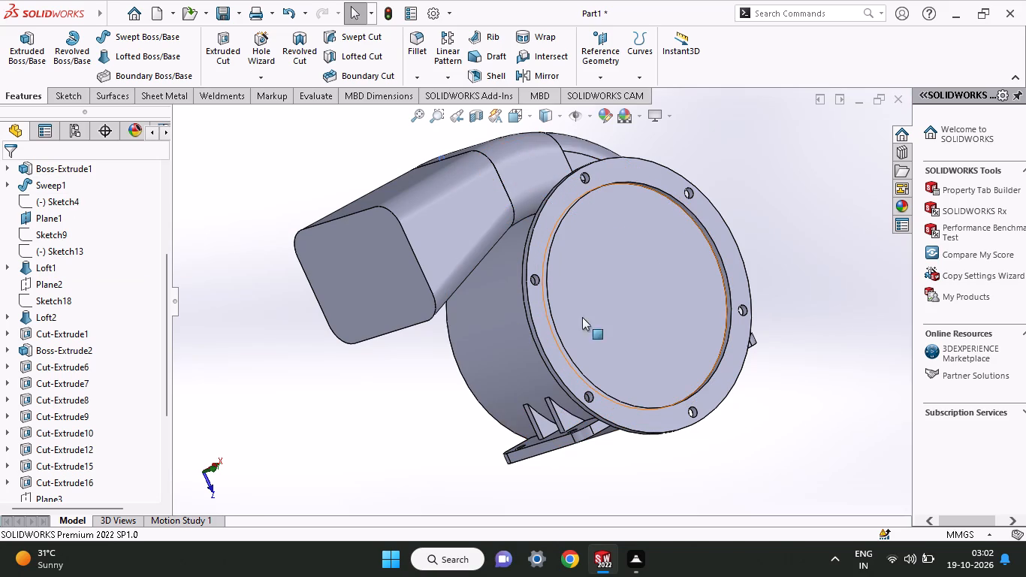
On the circular face inside the flange ring, sketch a circle centred on the origin and reaching the face's edge.
middle_drag(564, 335, 538, 382)
click(594, 326)
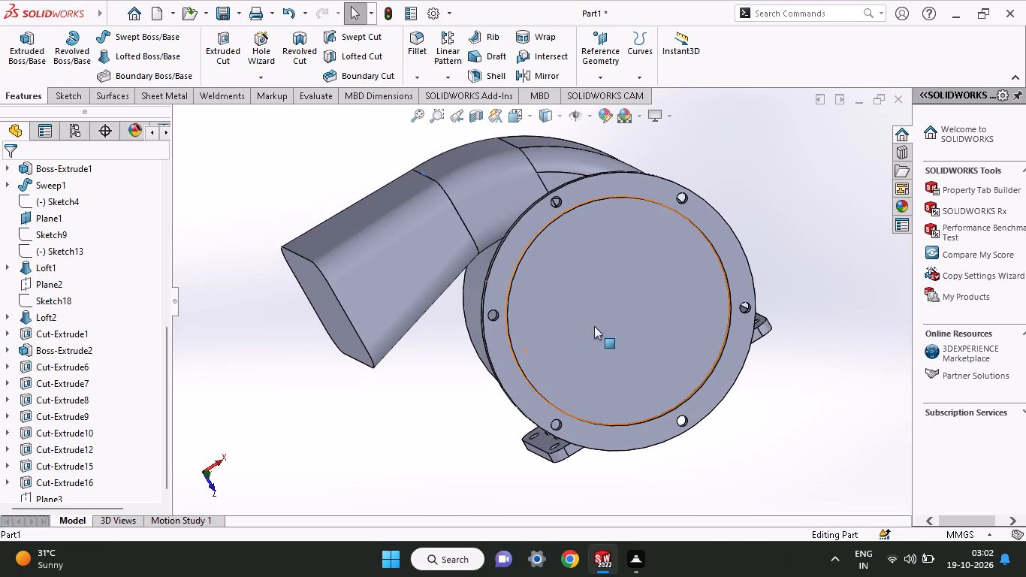
click(664, 283)
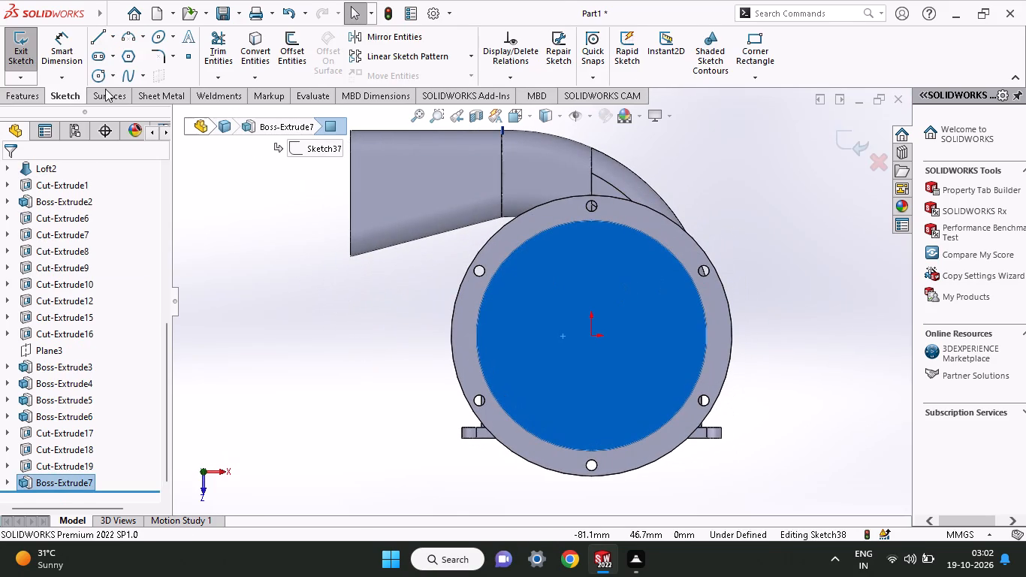
click(98, 75)
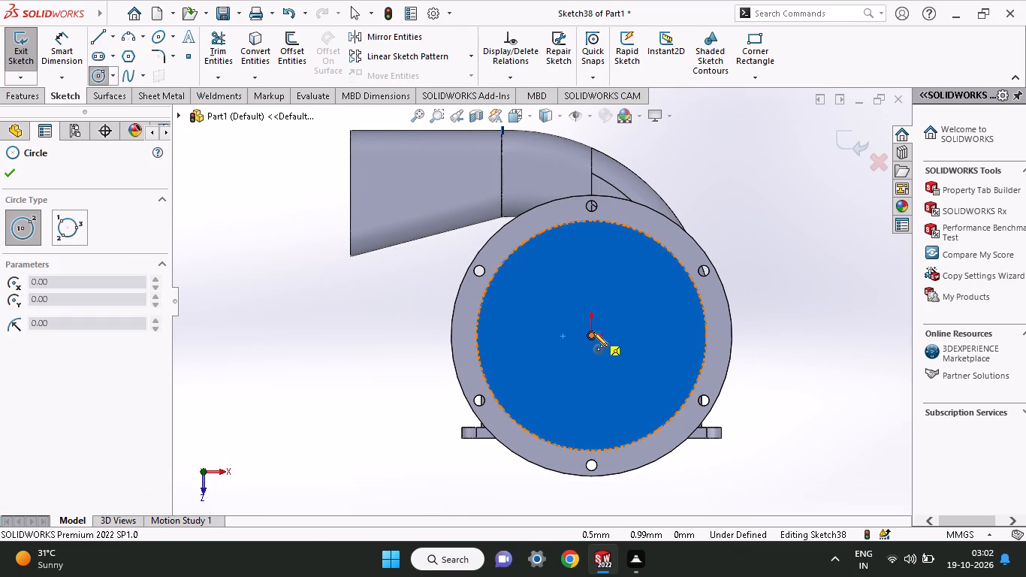
click(593, 332)
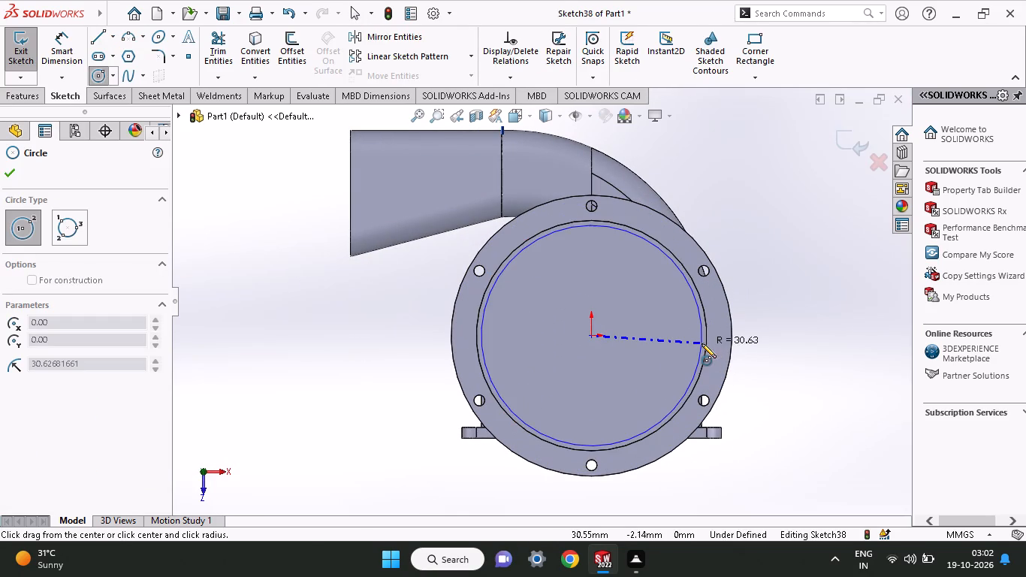
click(705, 351)
Cut-extrude the circle inside the flange ring into the housing with a blind depth of 40 mm.
click(14, 98)
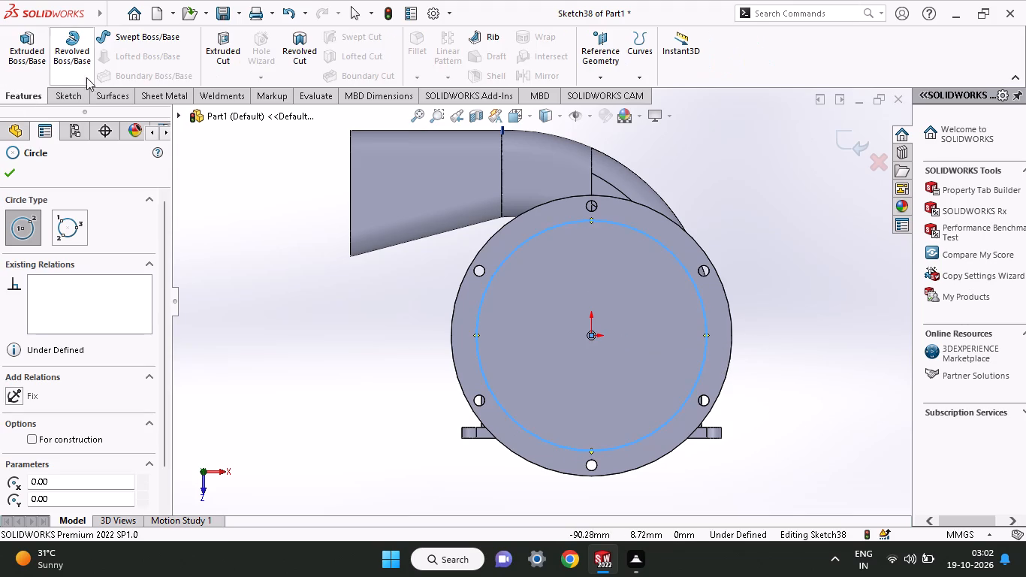
click(219, 56)
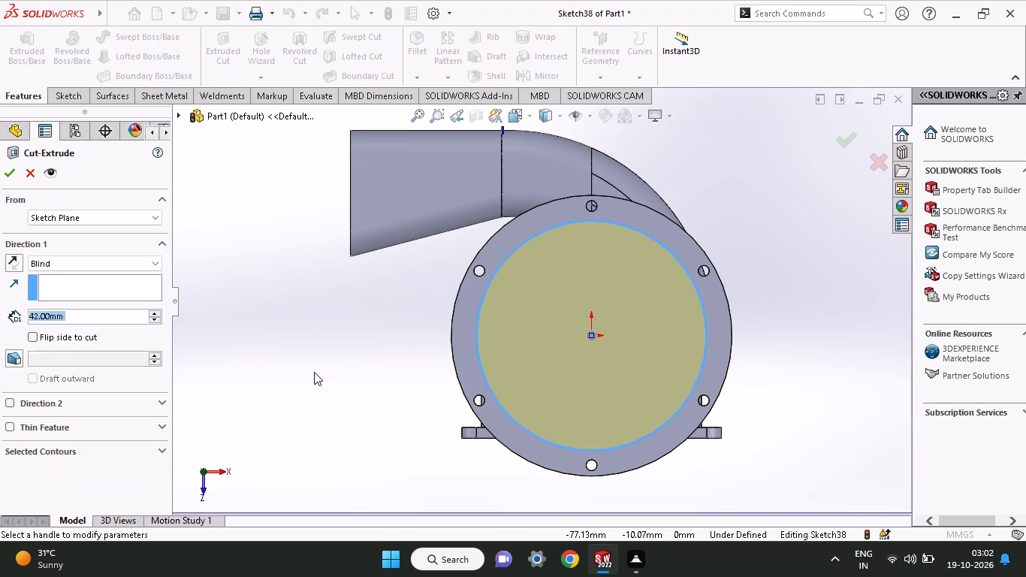
middle_drag(211, 297, 282, 326)
middle_drag(216, 337, 245, 349)
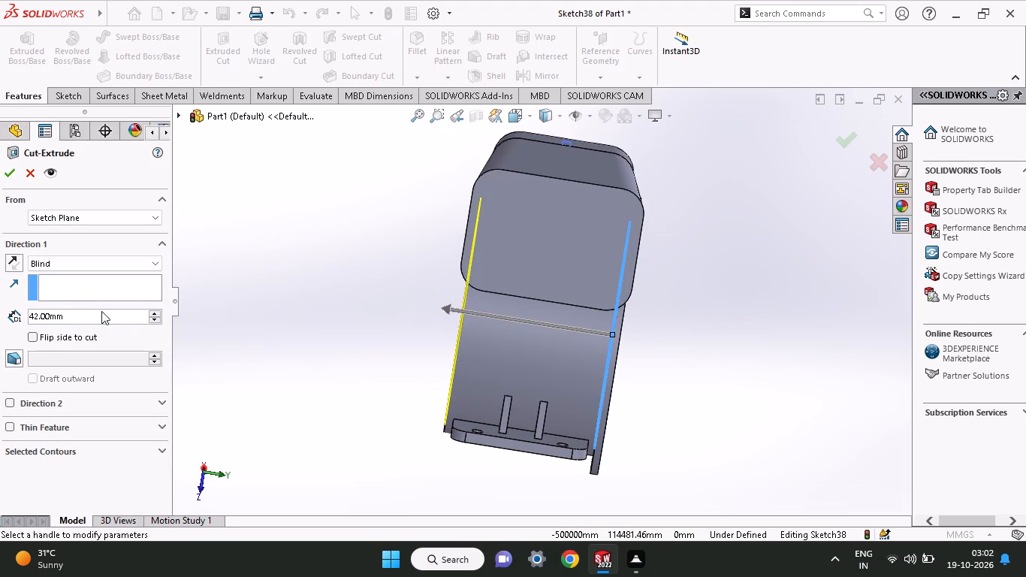
drag(74, 311, 0, 316)
text(40)
key(Return)
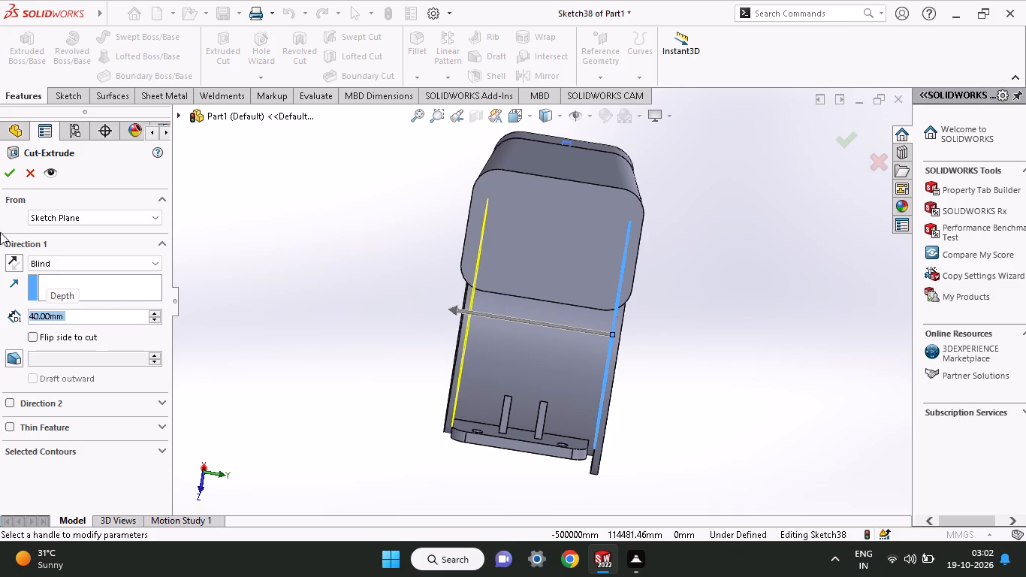
click(14, 173)
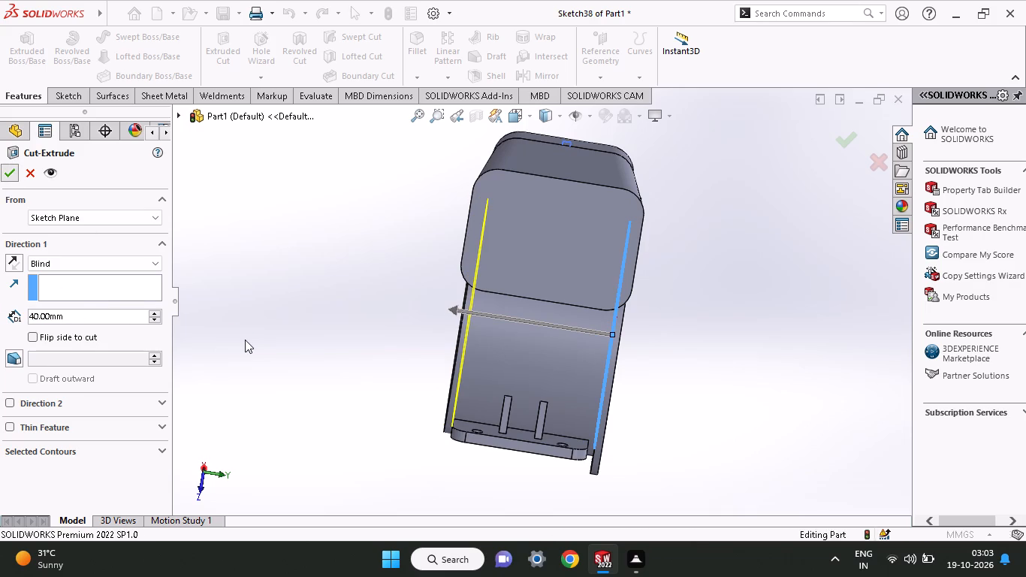
On the flat face of the single-hole tab, sketch a horizontal line about 20 mm long from the inner edge's midpoint past the outer edge.
middle_drag(332, 396, 231, 400)
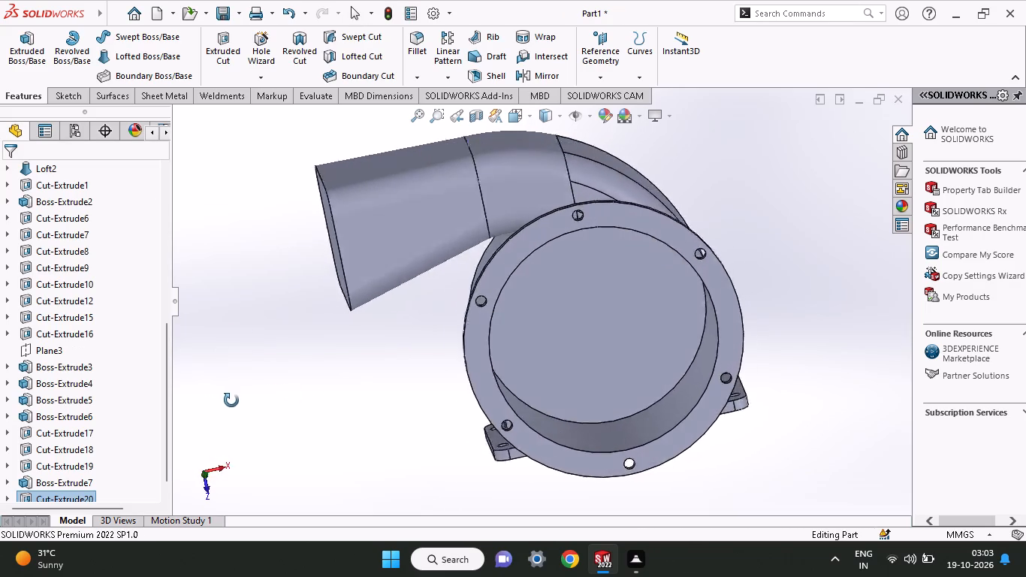
middle_drag(231, 400, 198, 440)
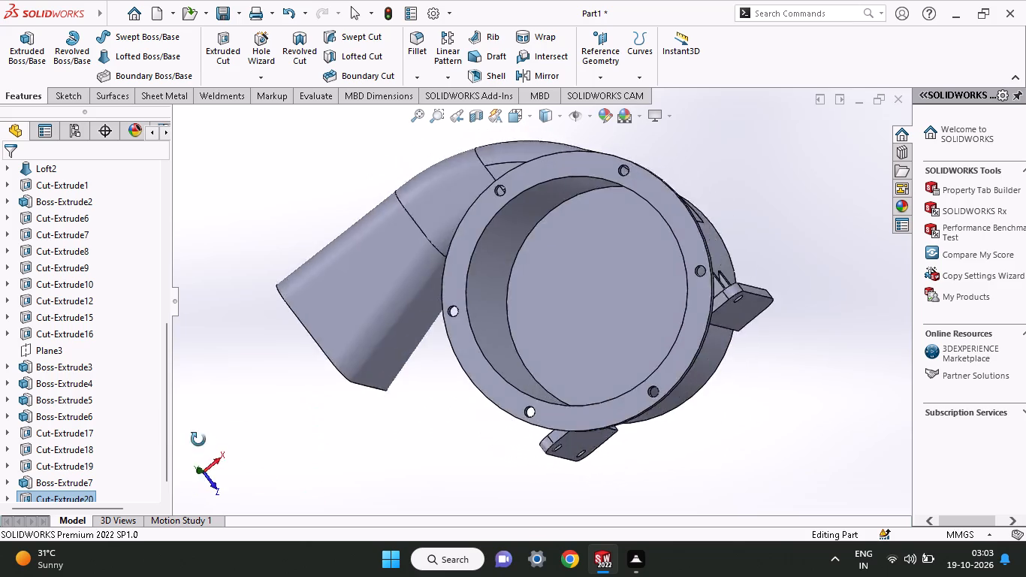
middle_drag(198, 440, 283, 280)
click(614, 372)
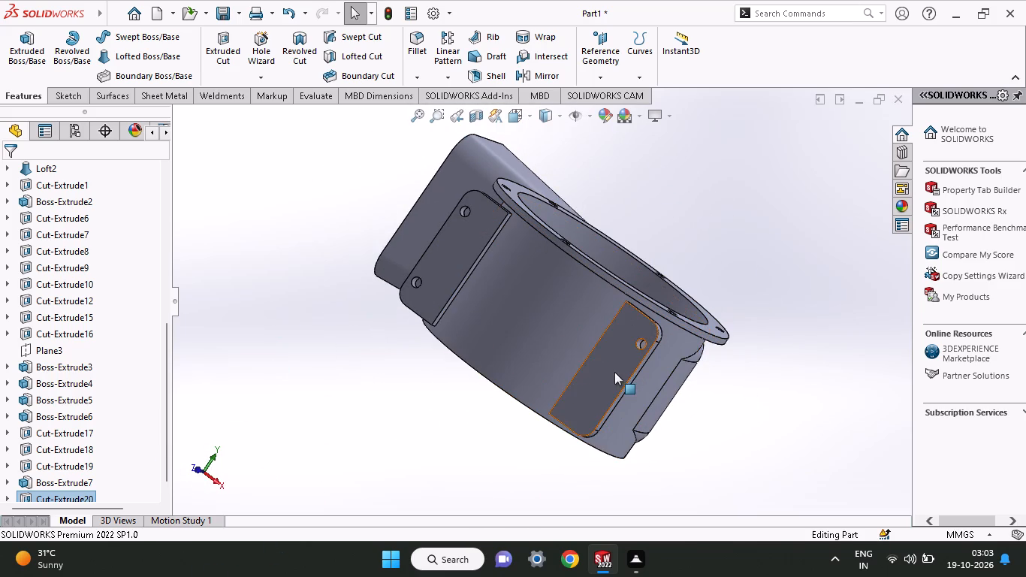
click(680, 331)
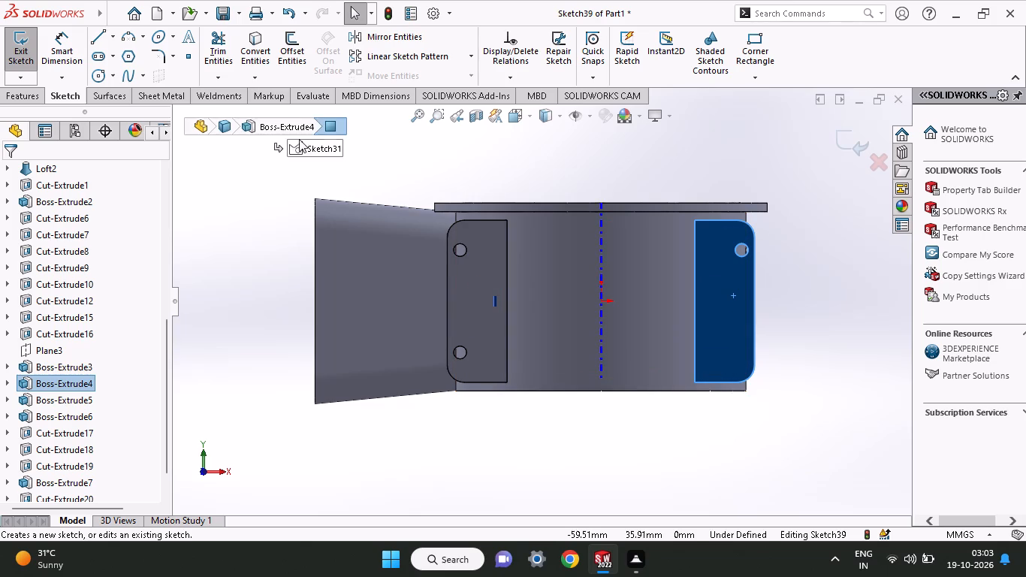
click(96, 38)
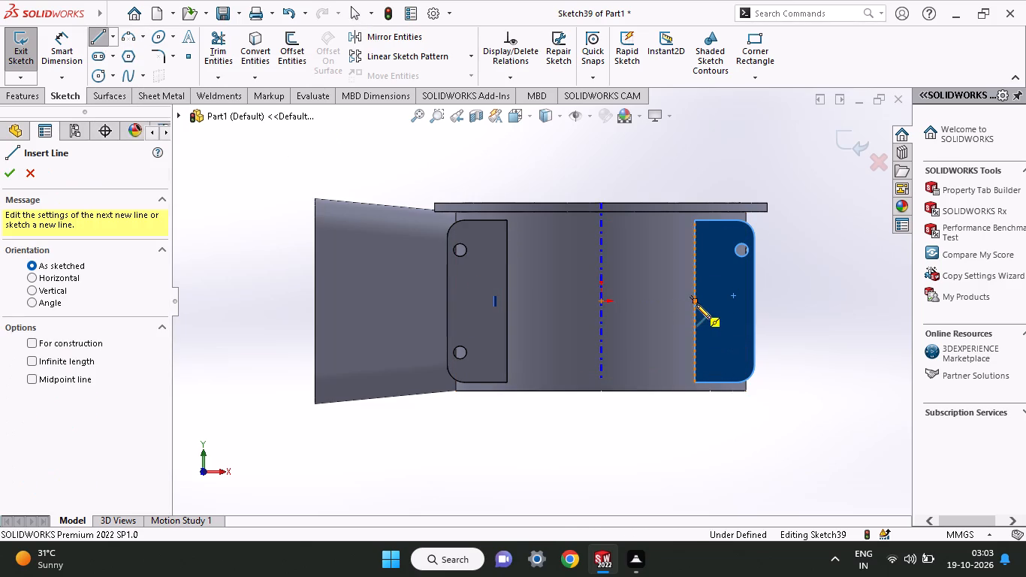
click(696, 304)
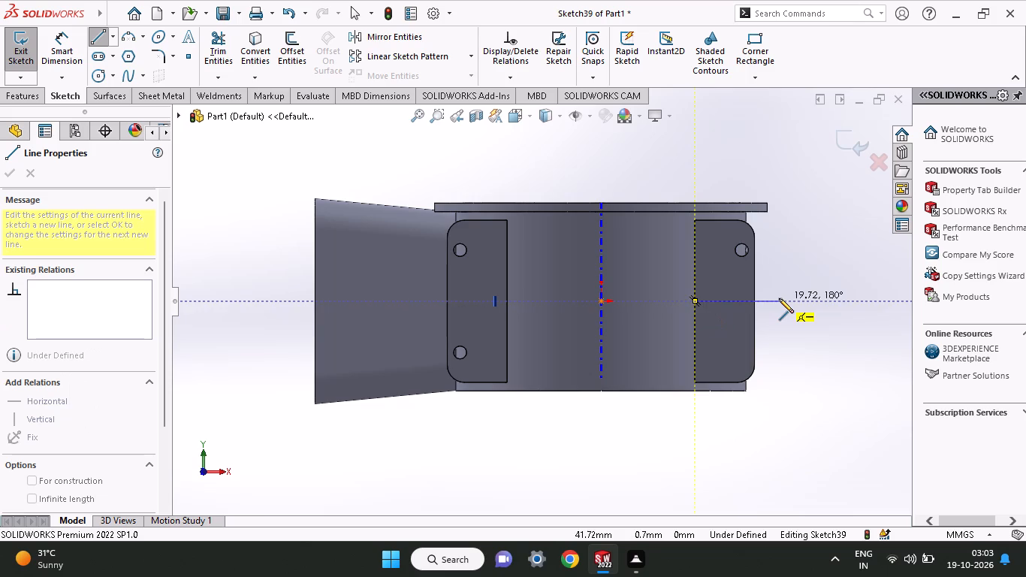
click(779, 298)
right_click(779, 254)
click(792, 262)
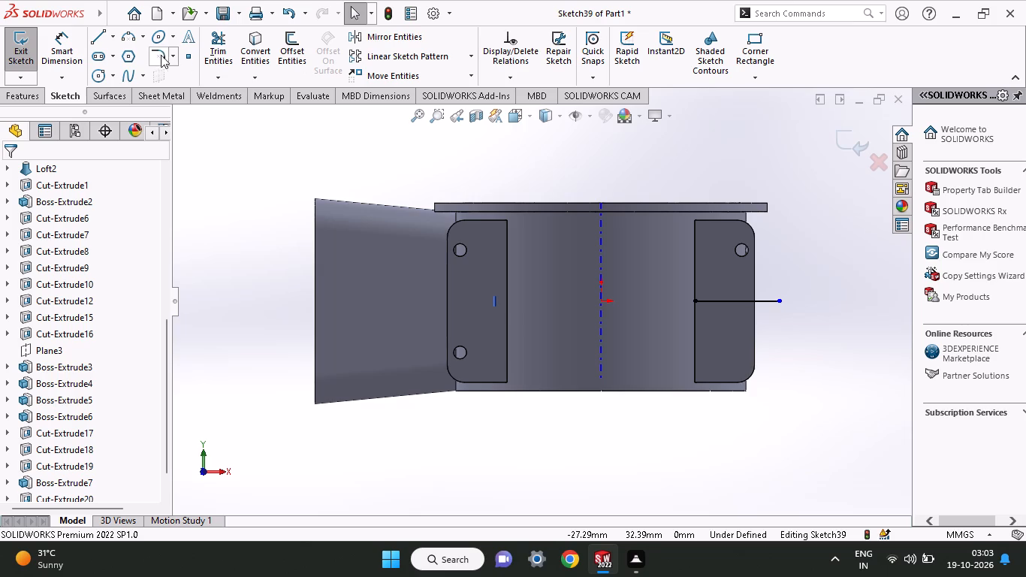
Offset the horizontal midline on the single-hole tab by 12 mm in both directions.
click(280, 50)
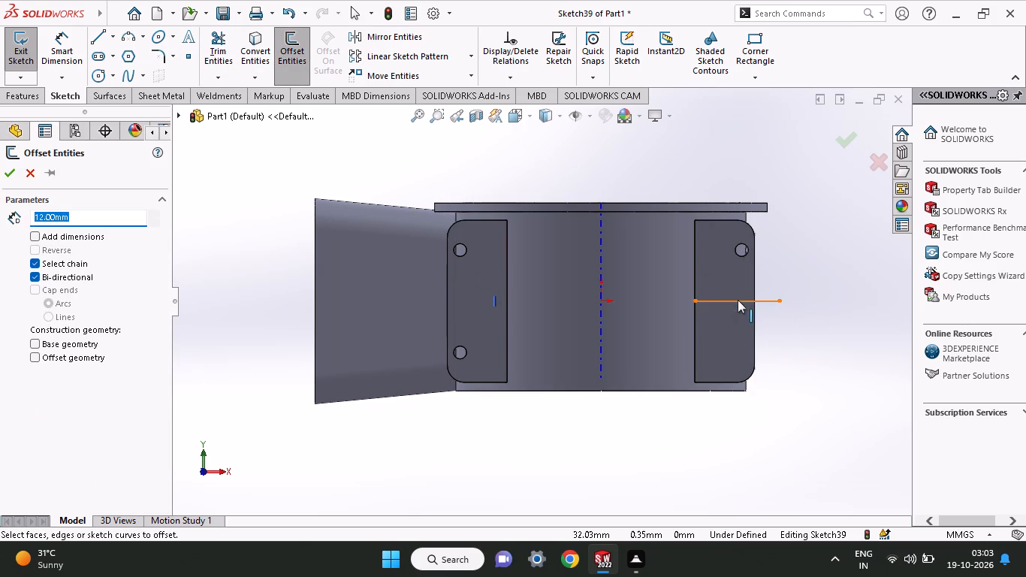
click(738, 300)
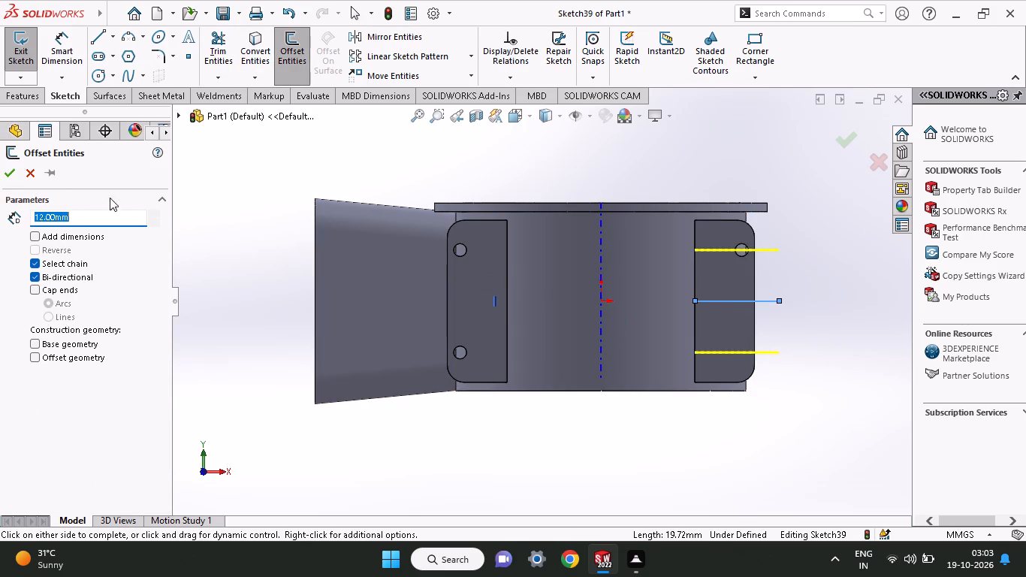
click(8, 180)
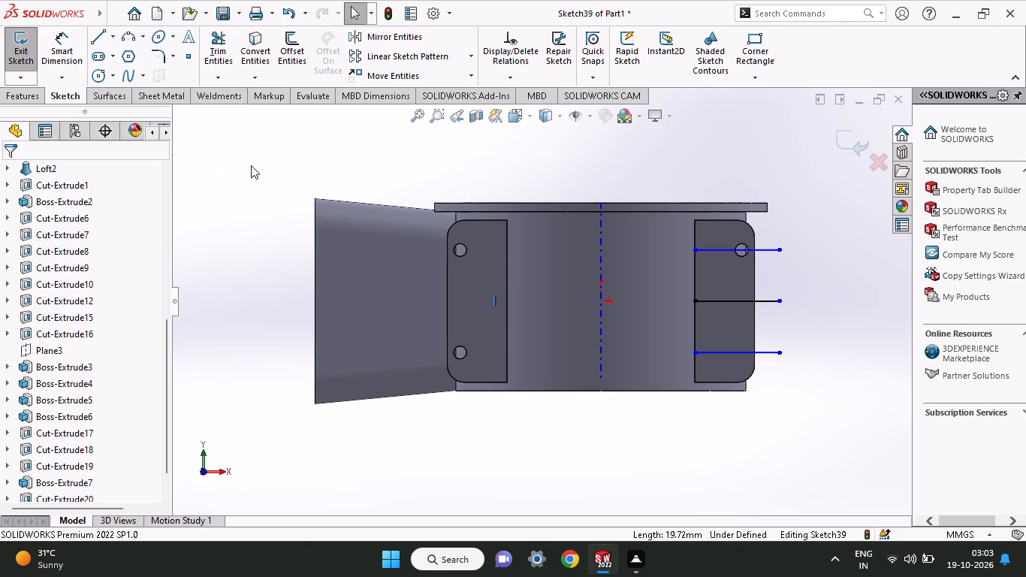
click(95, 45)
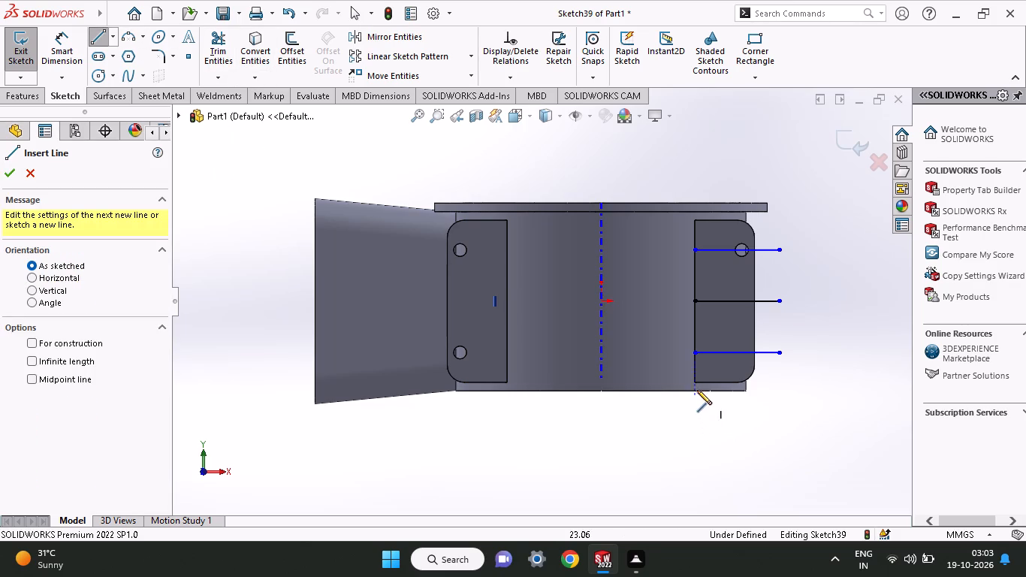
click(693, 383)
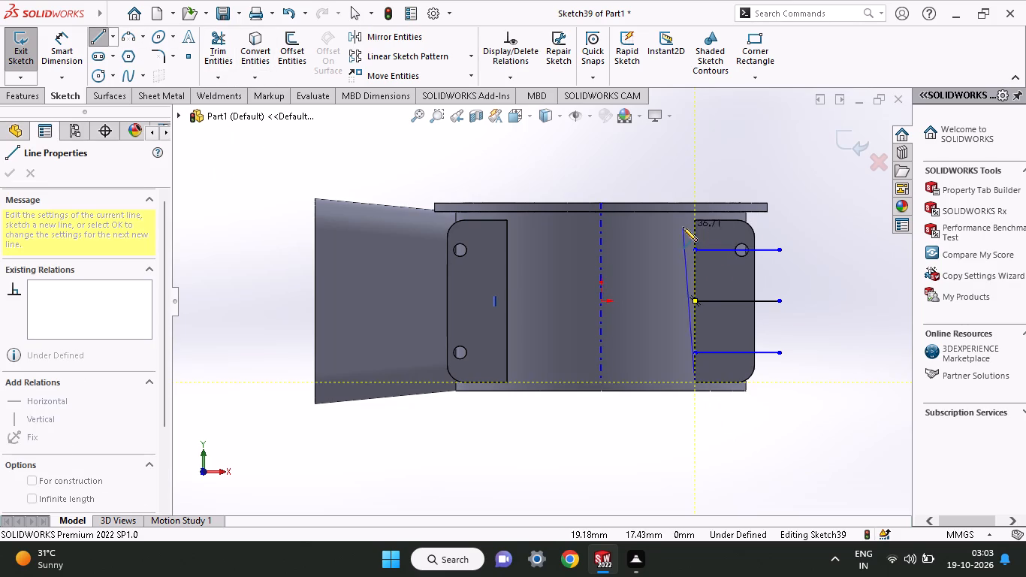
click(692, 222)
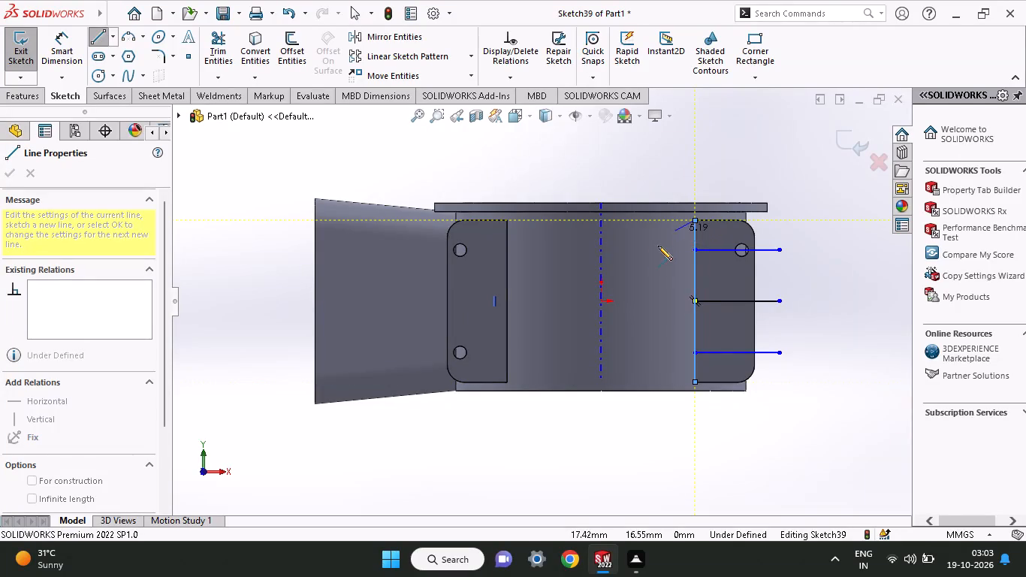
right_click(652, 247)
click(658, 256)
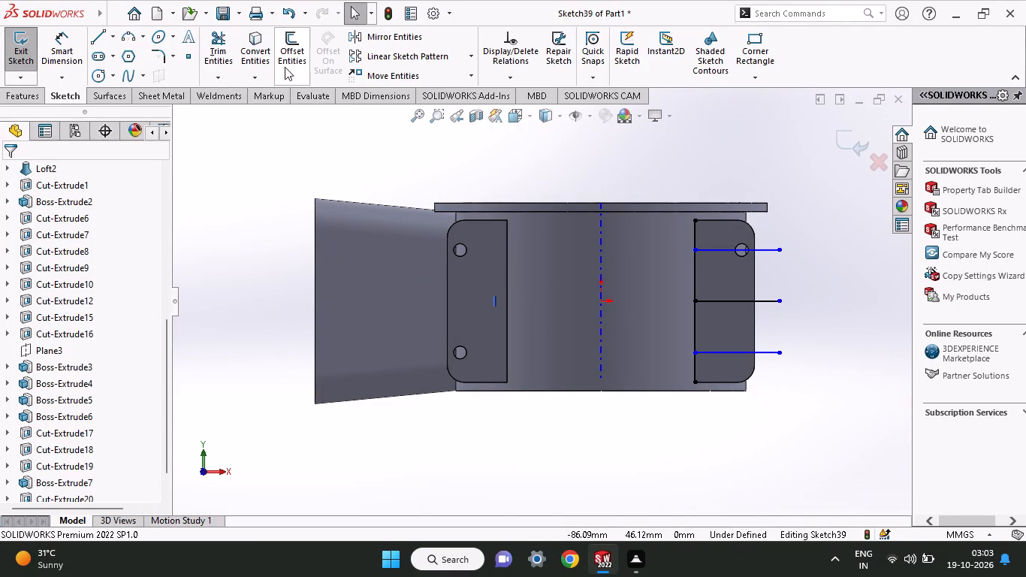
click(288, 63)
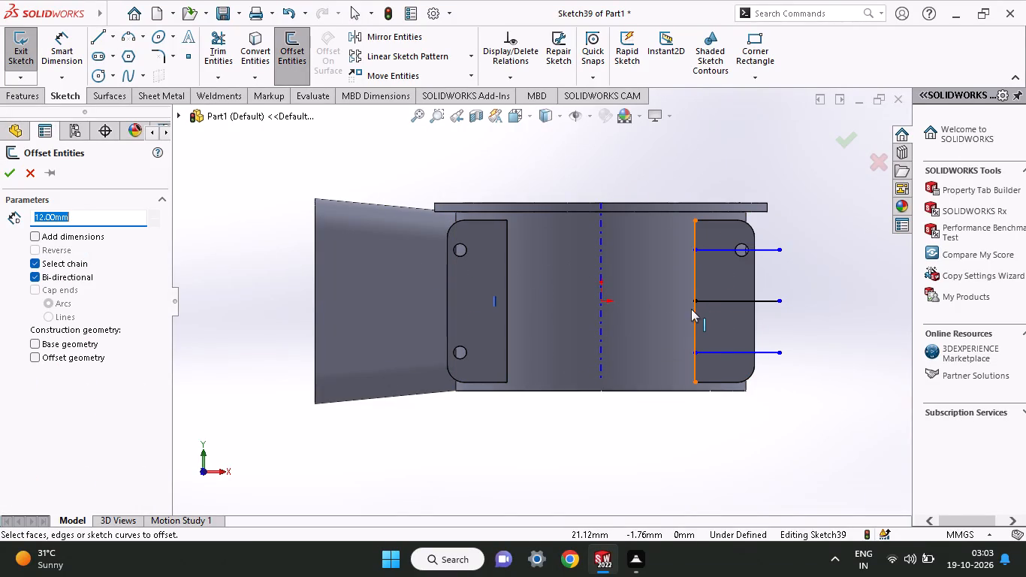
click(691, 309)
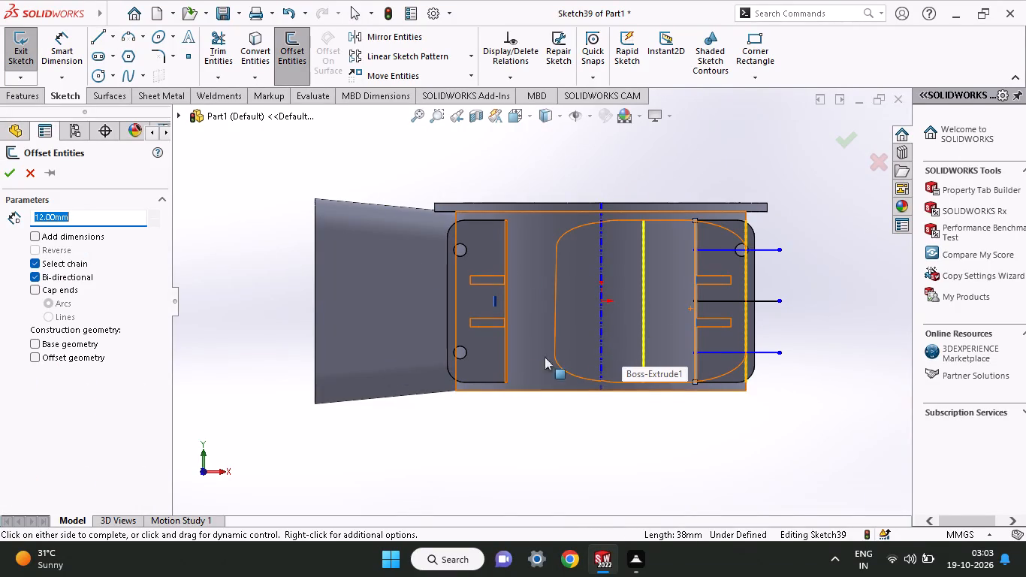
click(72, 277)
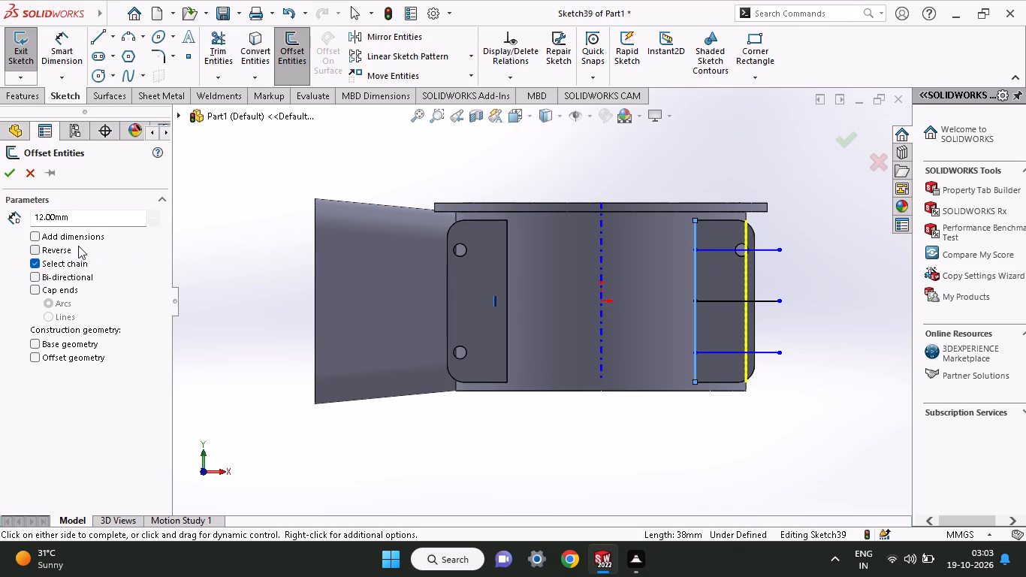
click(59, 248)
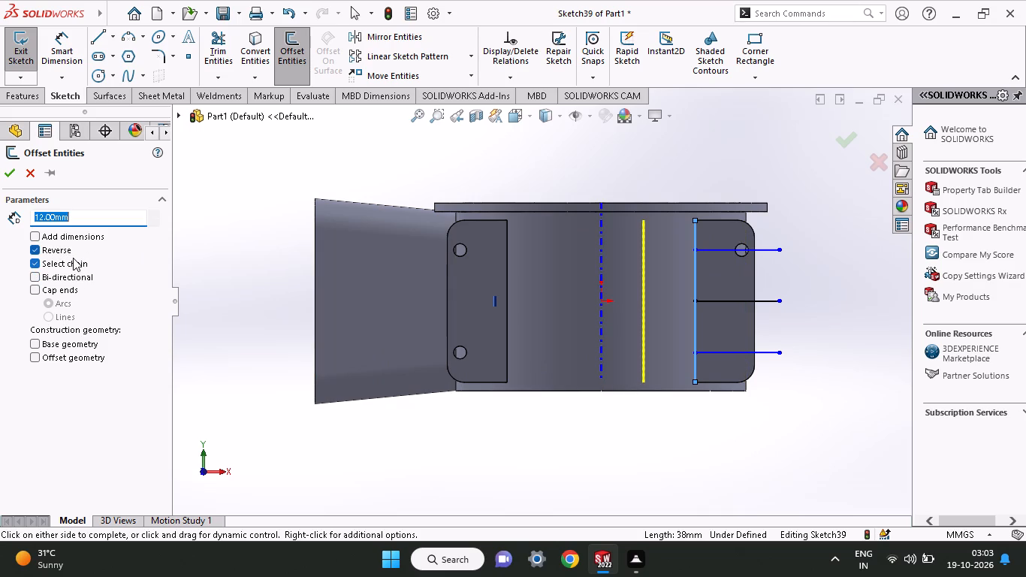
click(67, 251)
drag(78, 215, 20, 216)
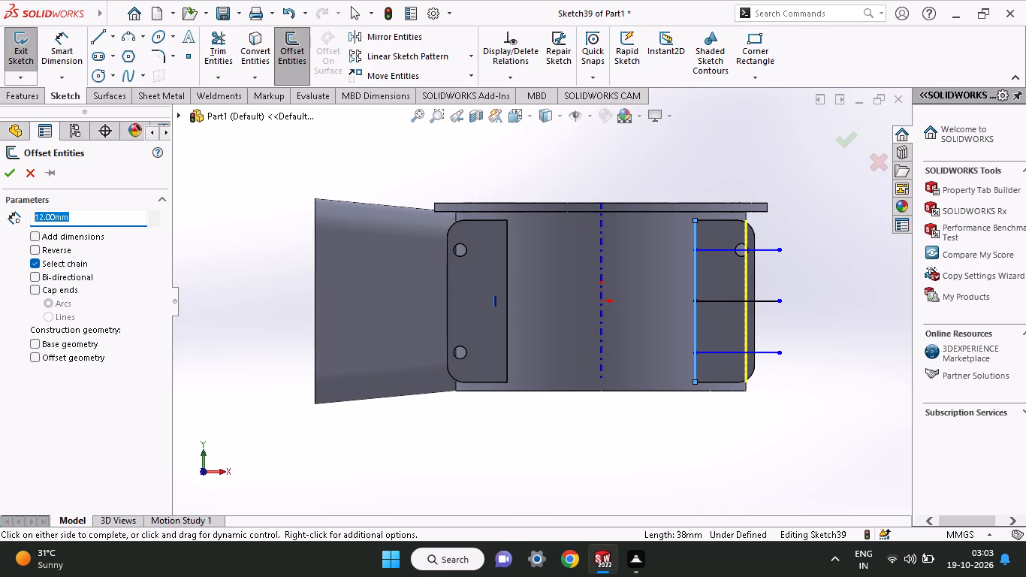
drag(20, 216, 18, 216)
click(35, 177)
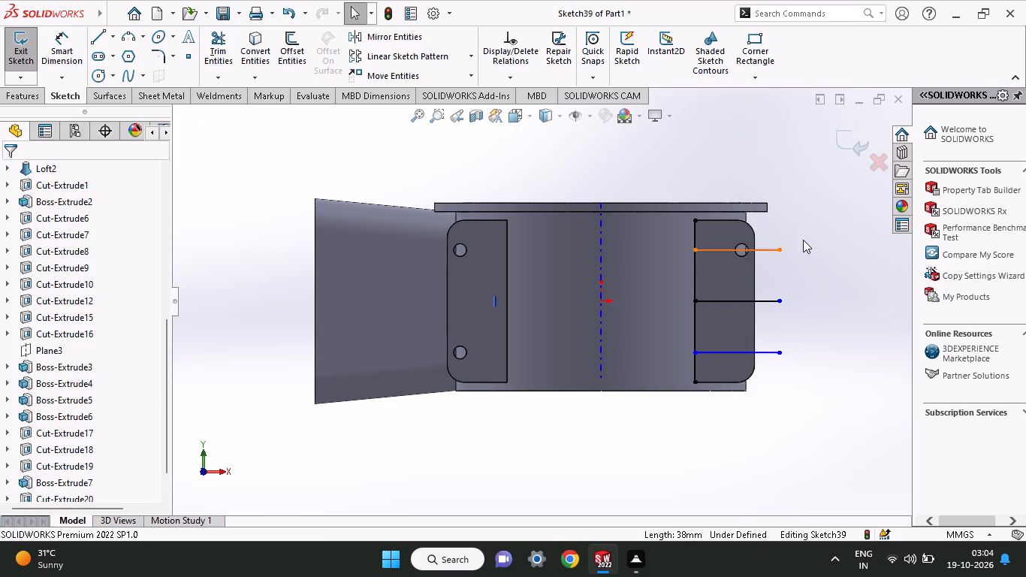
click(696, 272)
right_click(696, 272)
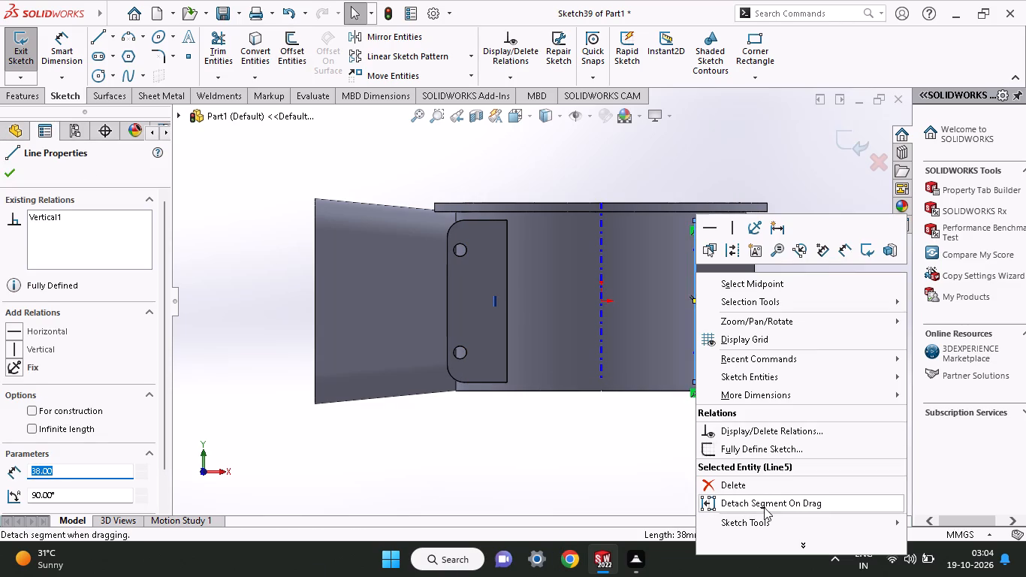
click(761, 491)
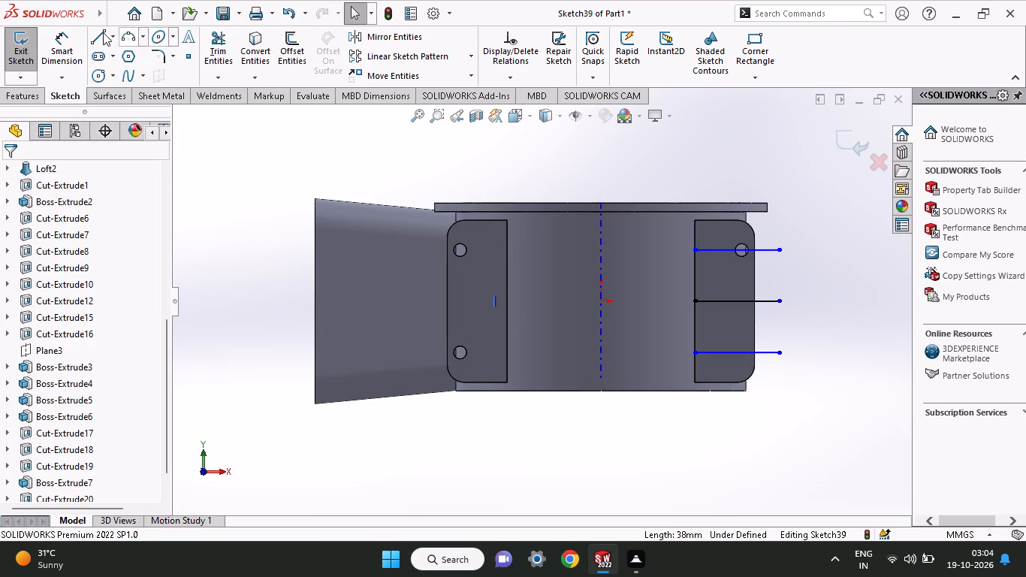
Sketch a vertical line about 30 mm long on the tab's straight outer edge and offset it 3 mm toward the inside of the tab.
click(98, 35)
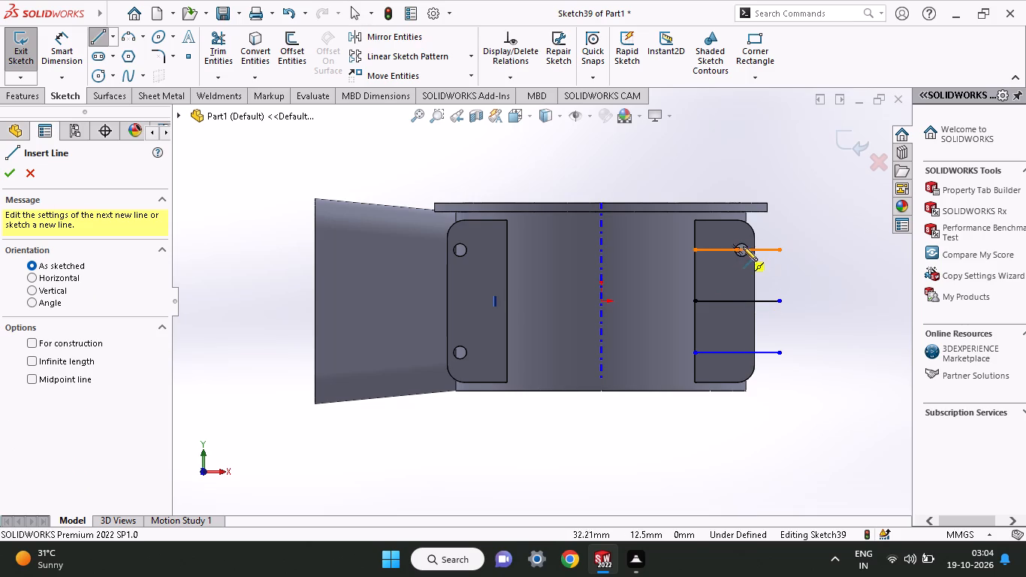
click(757, 237)
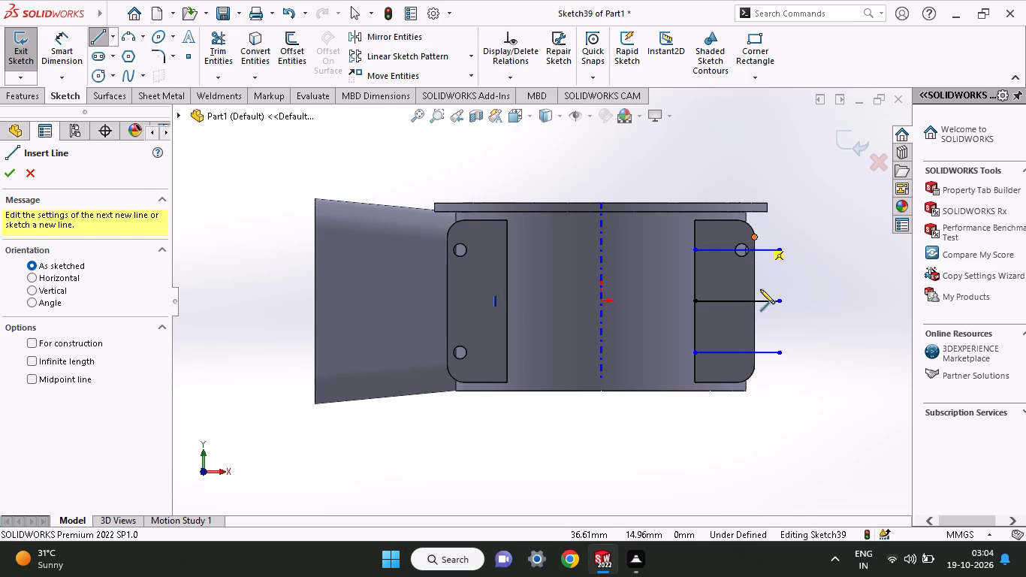
click(751, 367)
right_click(774, 383)
click(786, 394)
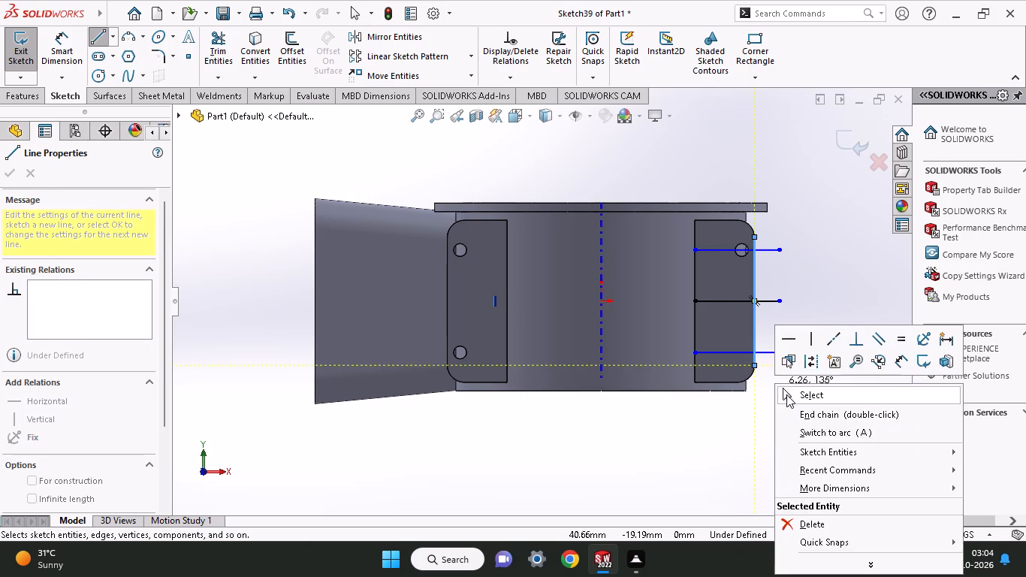
click(290, 41)
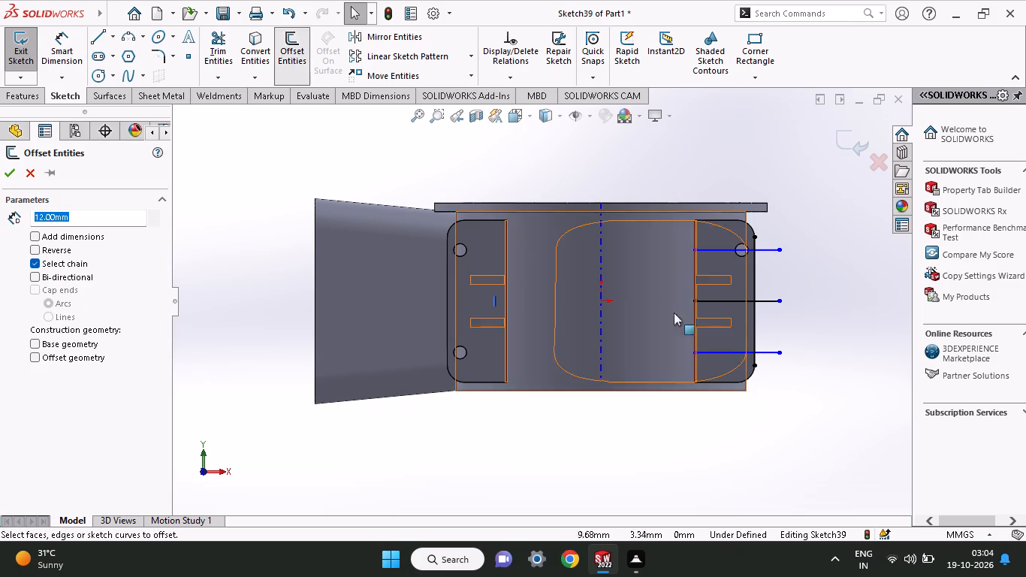
click(754, 320)
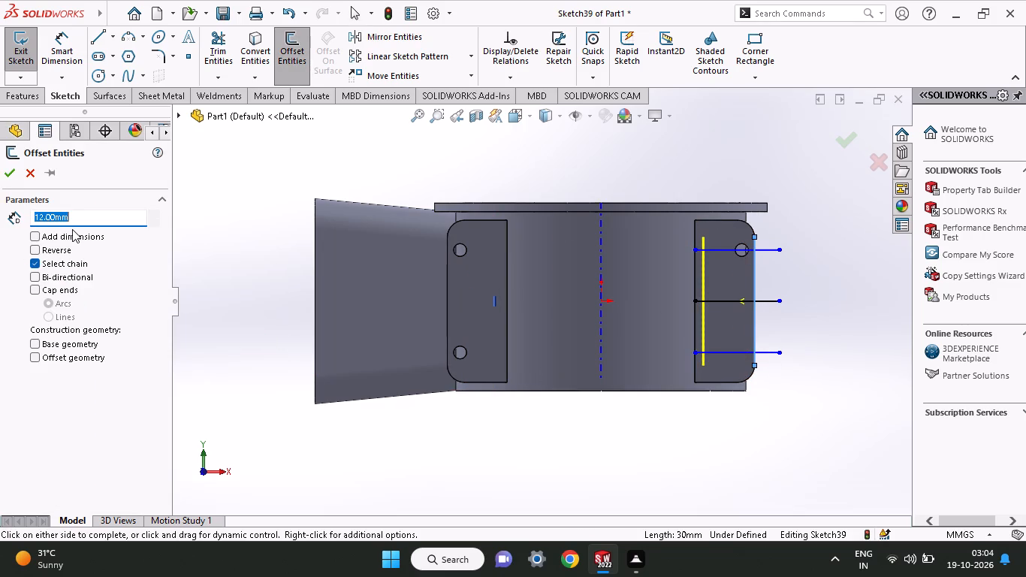
key(3)
key(Return)
click(12, 175)
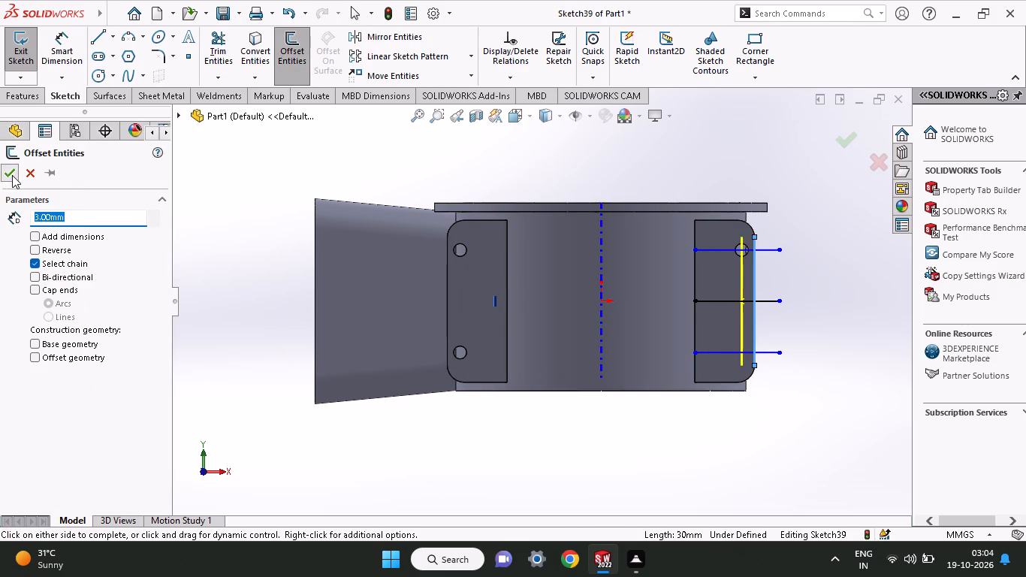
Trim the horizontal lines' overhang past the tab's outer edge and the excess ends where the lower offset line meets the inner vertical line.
click(228, 55)
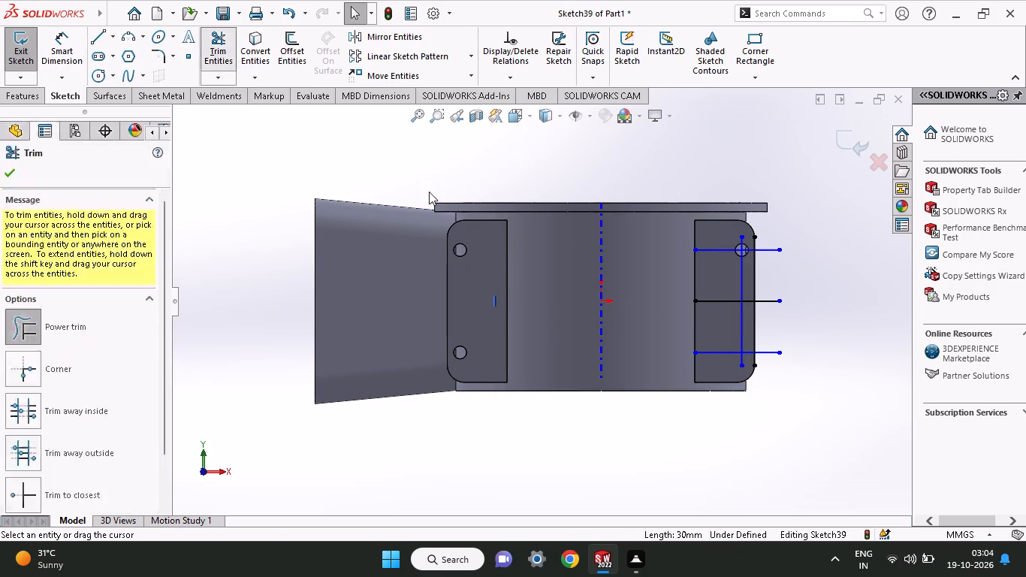
drag(782, 370, 774, 231)
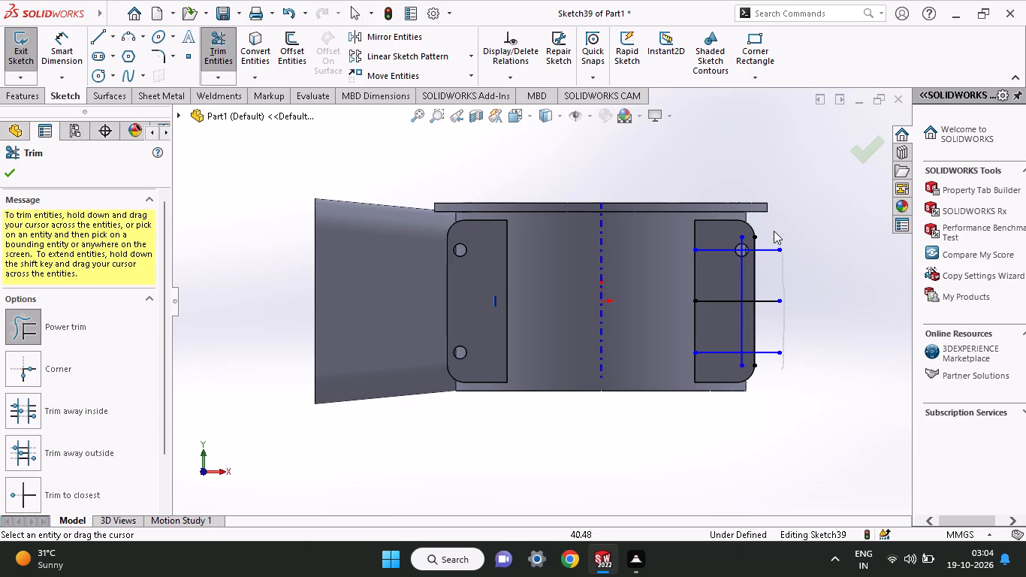
drag(774, 231, 761, 381)
drag(751, 365, 731, 366)
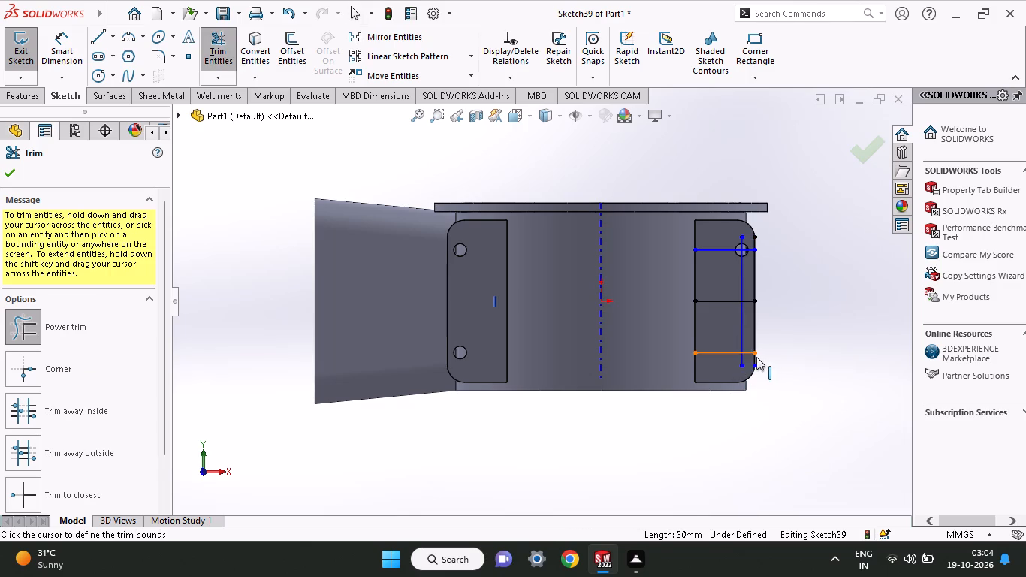
drag(749, 361, 753, 343)
drag(745, 359, 721, 370)
drag(726, 370, 773, 365)
Sketch a 3 mm diameter circle centred where the lower horizontal offset line meets the vertical offset line.
click(89, 74)
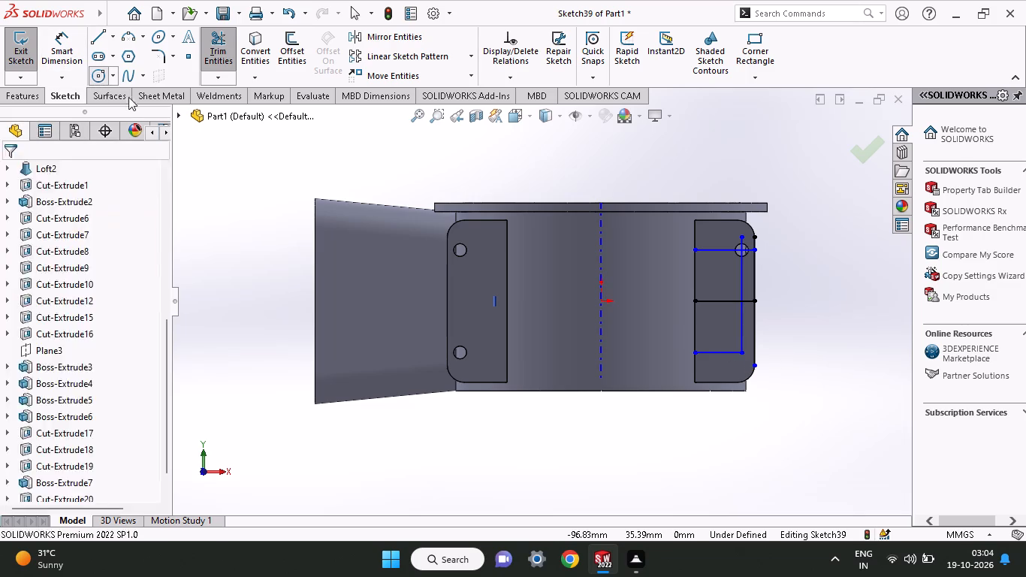
click(741, 356)
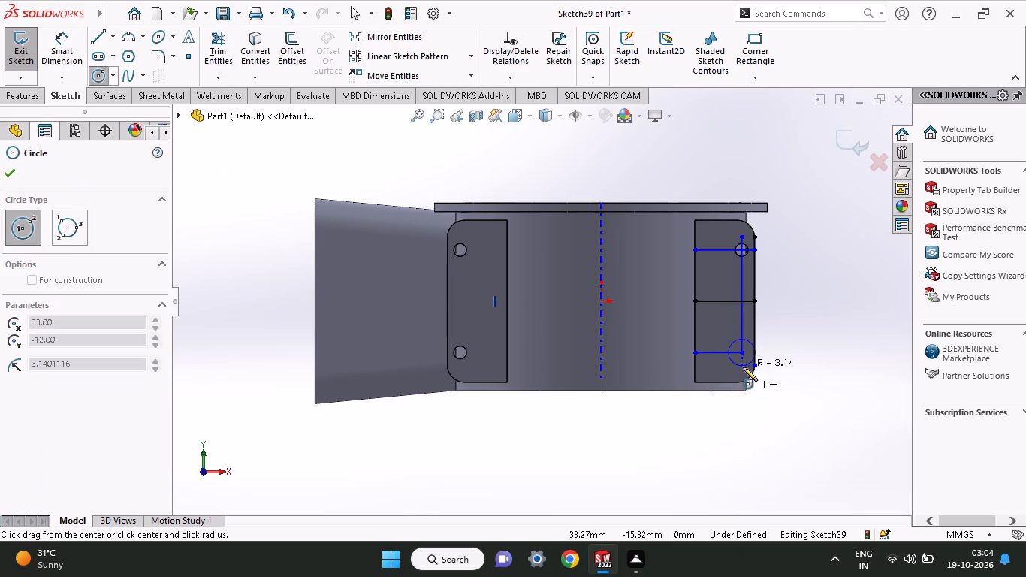
click(743, 367)
click(58, 47)
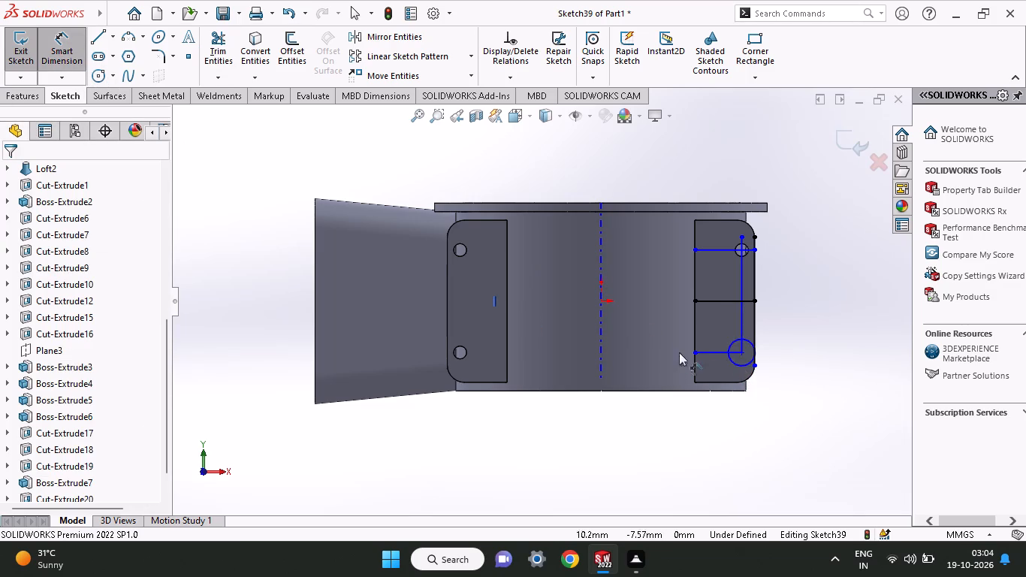
click(737, 364)
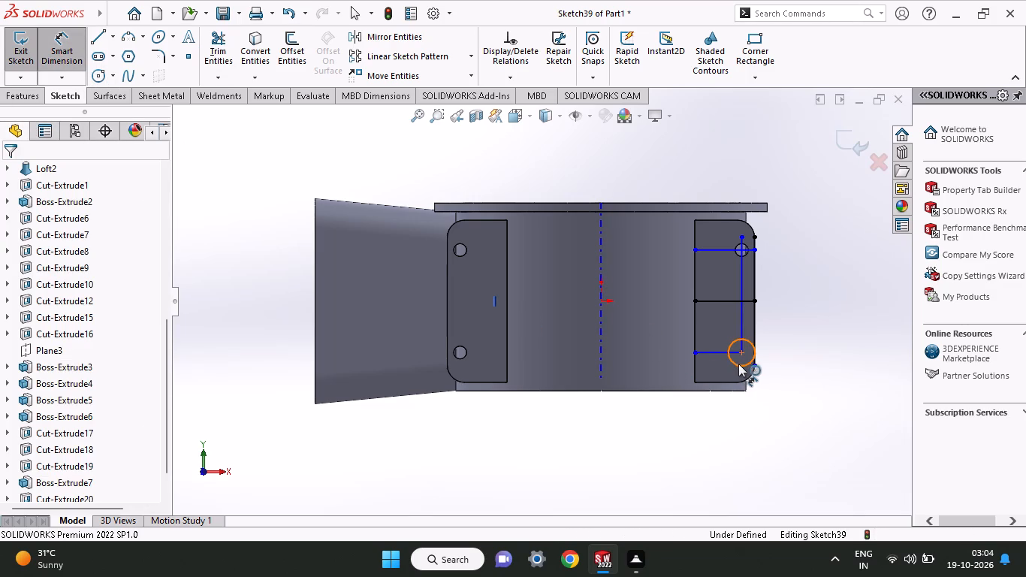
drag(807, 370, 822, 399)
key(3)
key(Return)
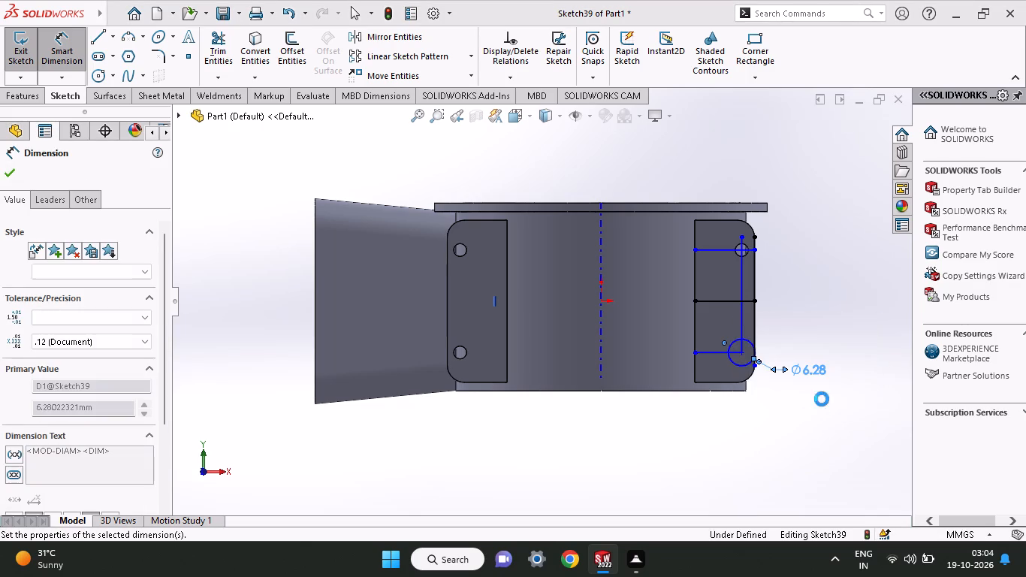
Cut-extrude the 3 mm circle through the tab, blind 8 mm in the first direction and 26 mm in the second.
click(19, 95)
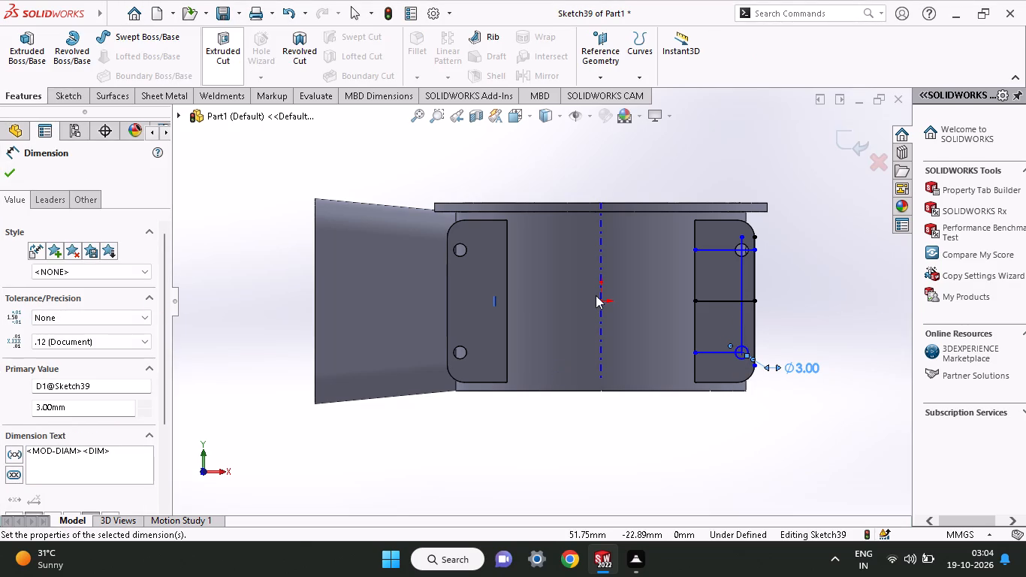
click(222, 53)
middle_drag(759, 423, 672, 439)
middle_drag(484, 406, 565, 411)
click(719, 396)
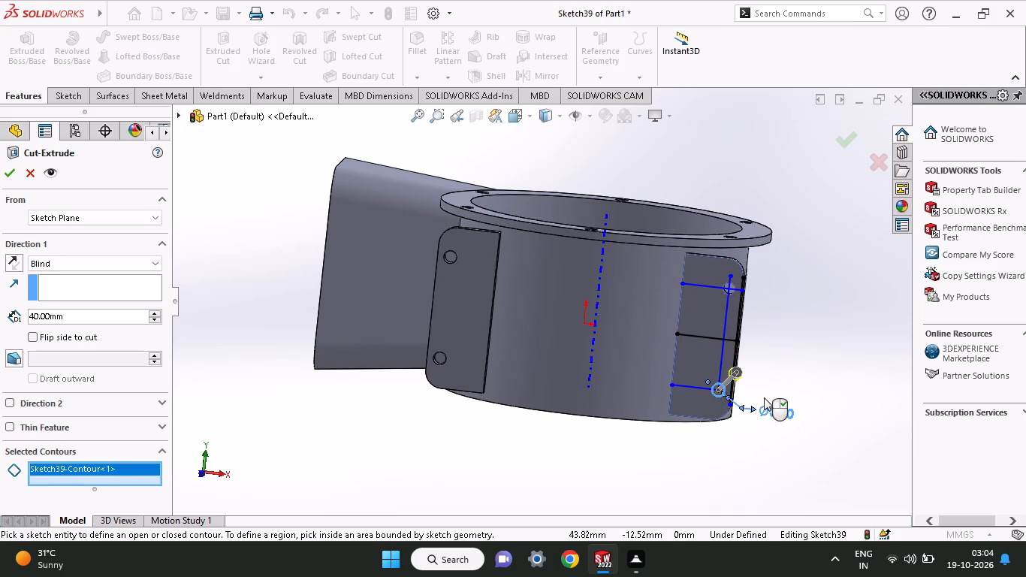
middle_drag(764, 397, 677, 421)
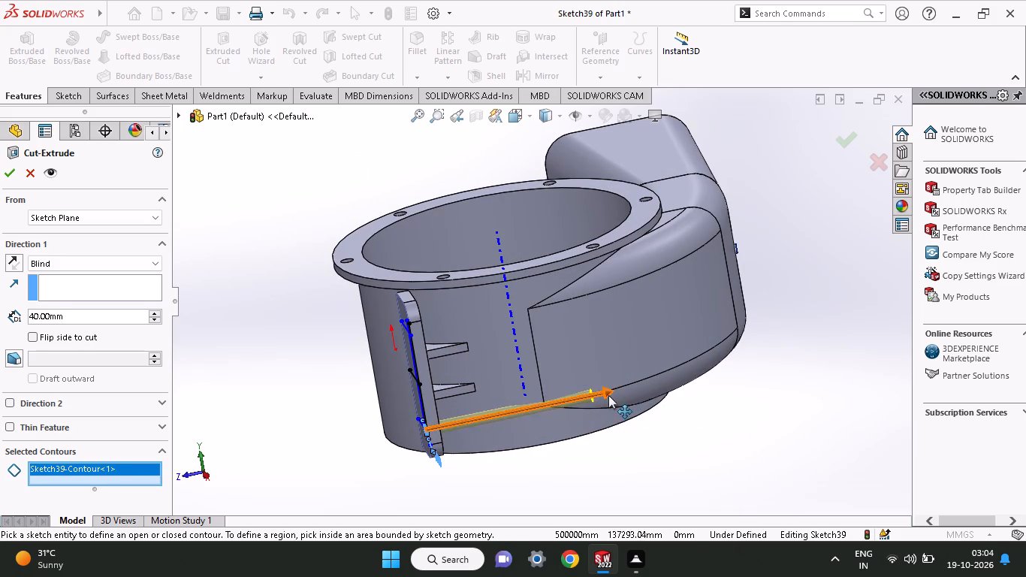
drag(608, 395, 462, 436)
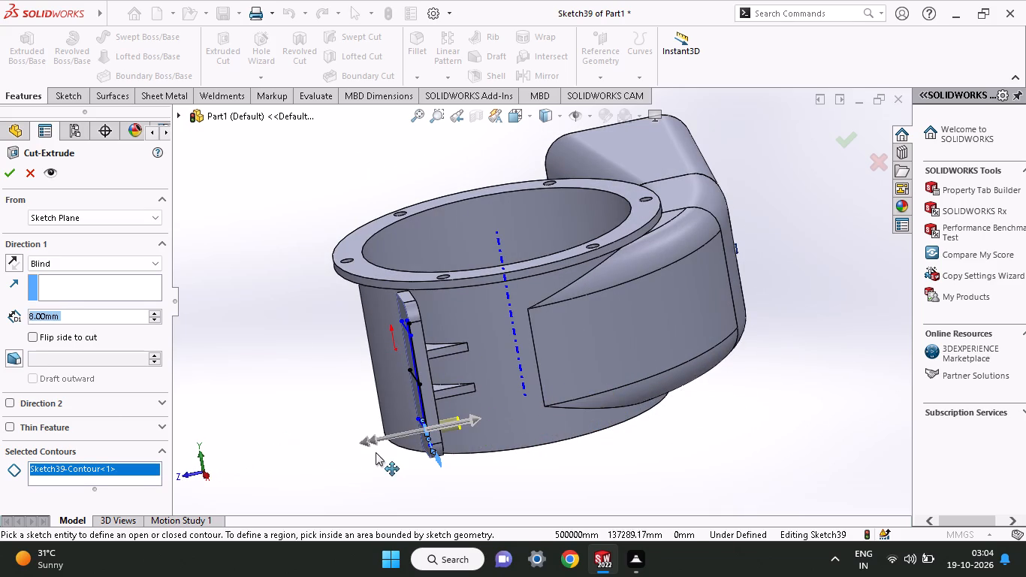
drag(368, 443, 315, 452)
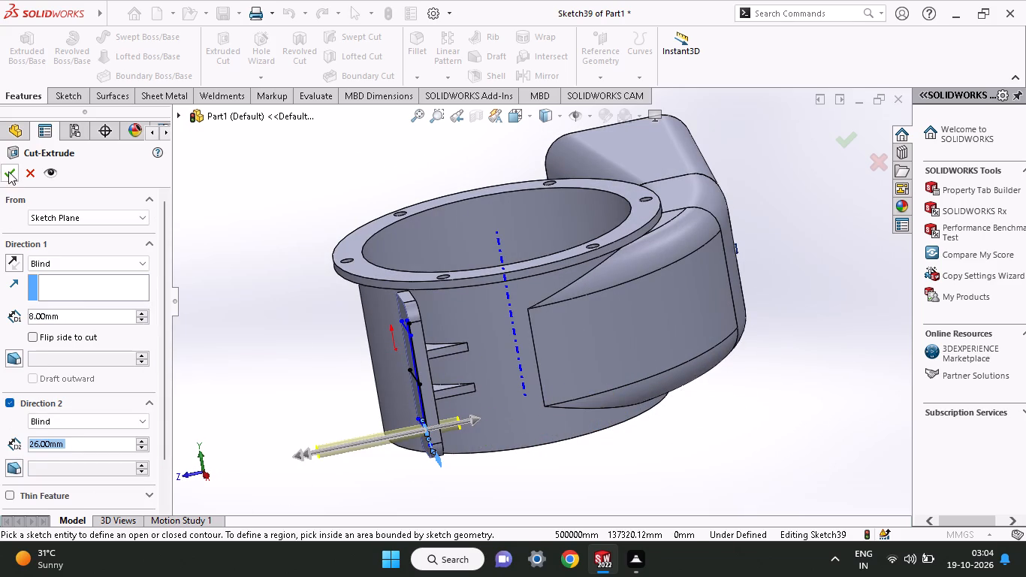
click(8, 171)
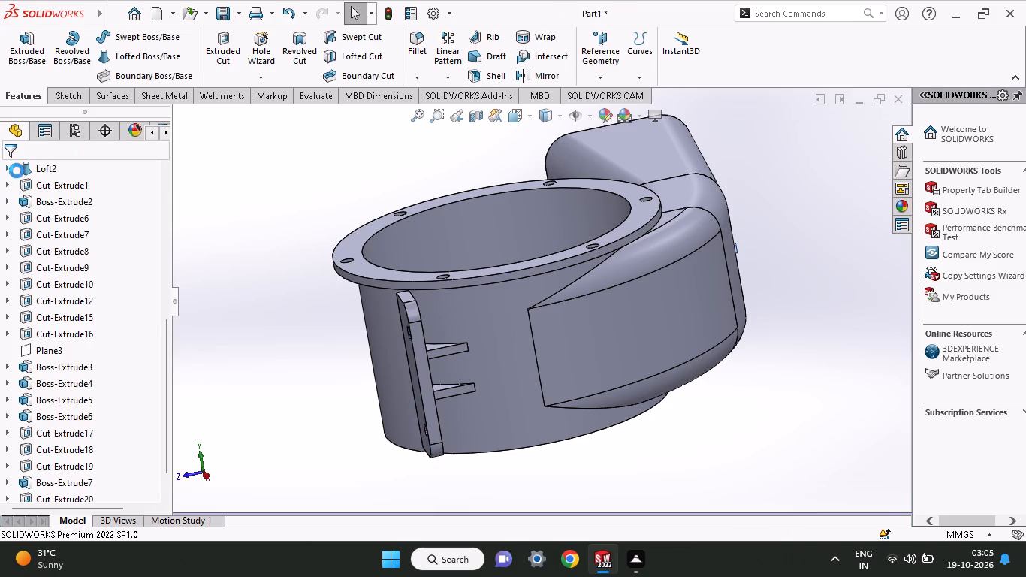
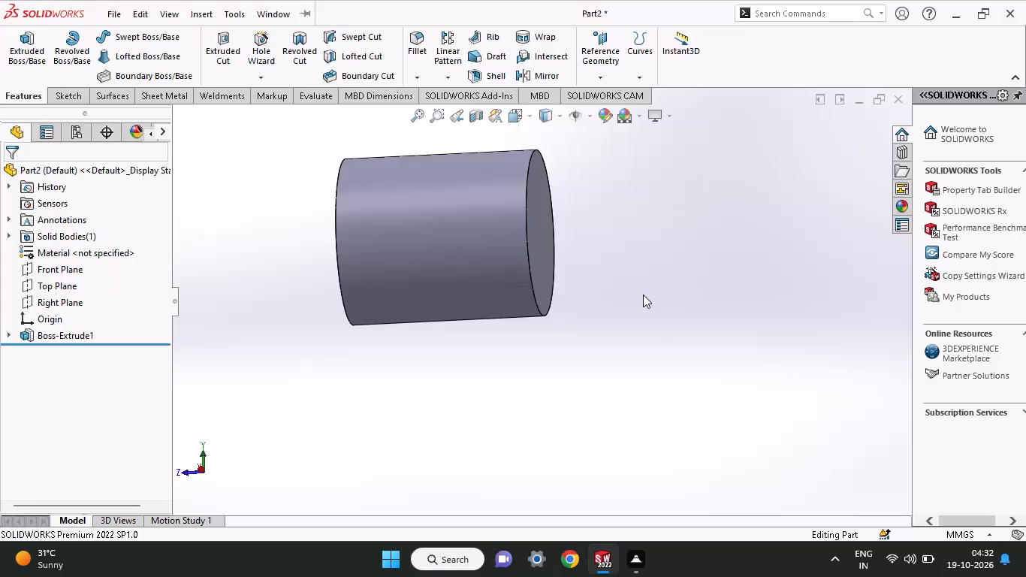
Start a sketch on the cylinder's flat end face and draw a circle about 17.4 mm in diameter centred on the origin.
middle_drag(601, 277, 674, 283)
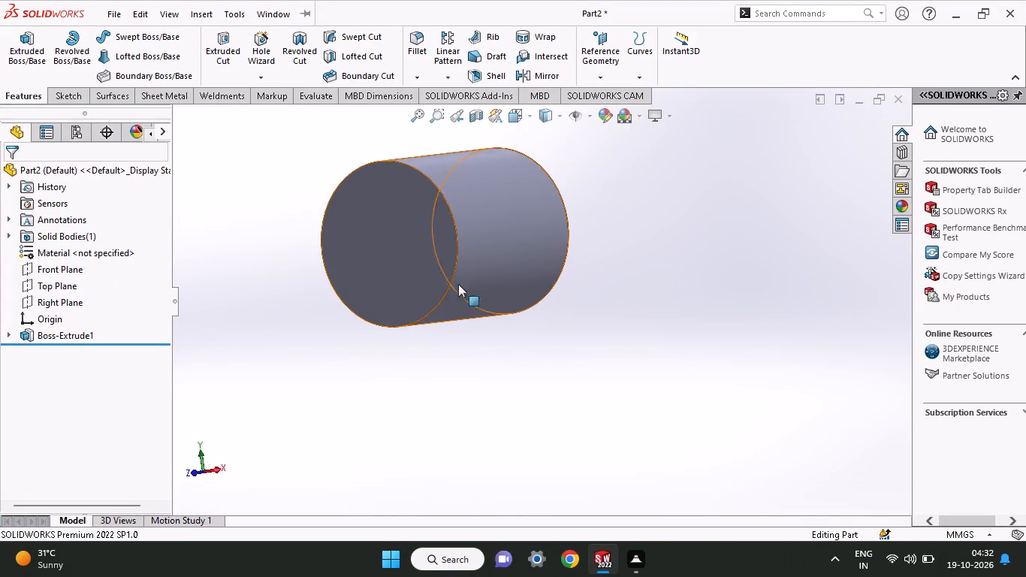
click(410, 266)
click(483, 222)
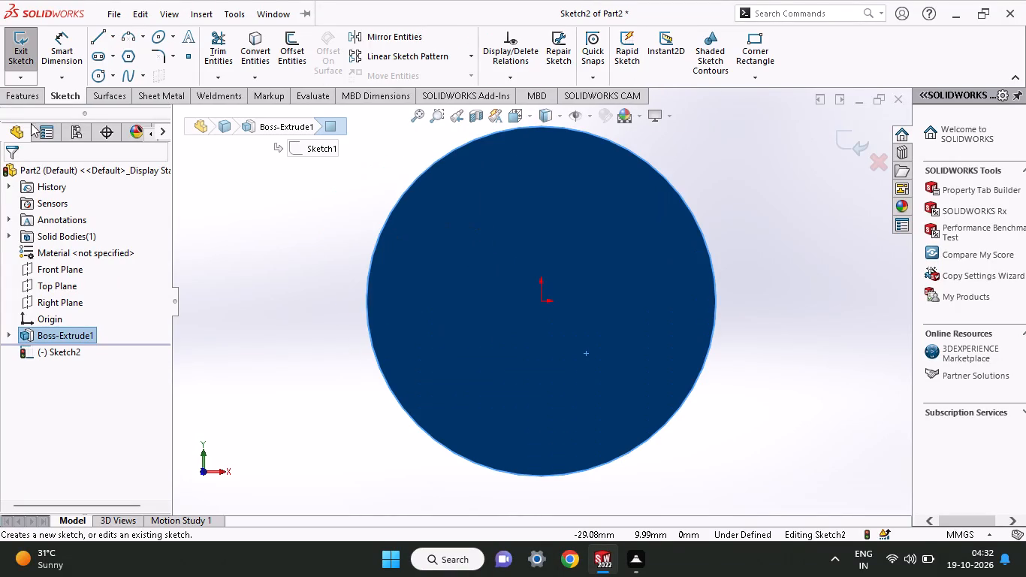
click(107, 76)
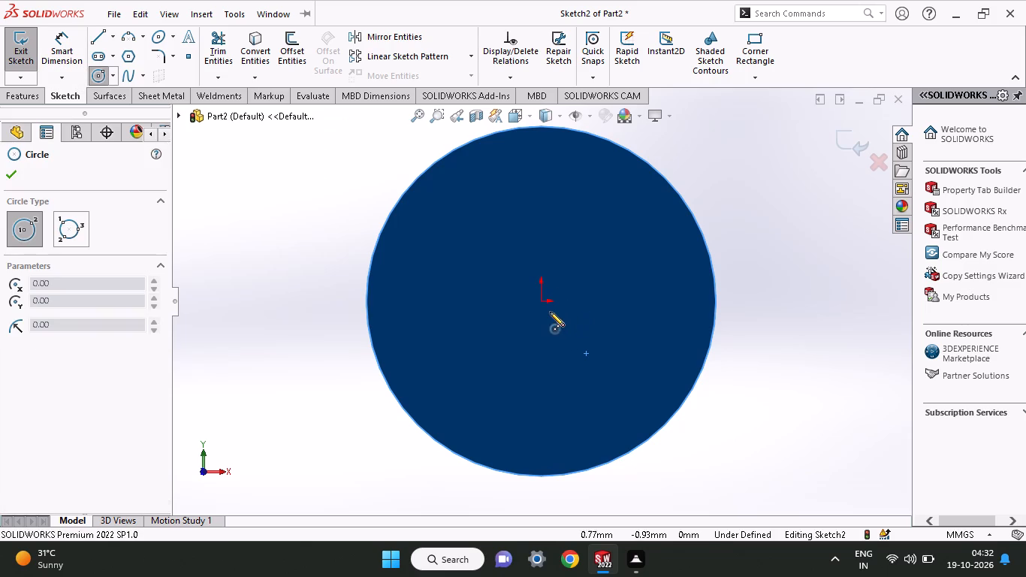
click(543, 304)
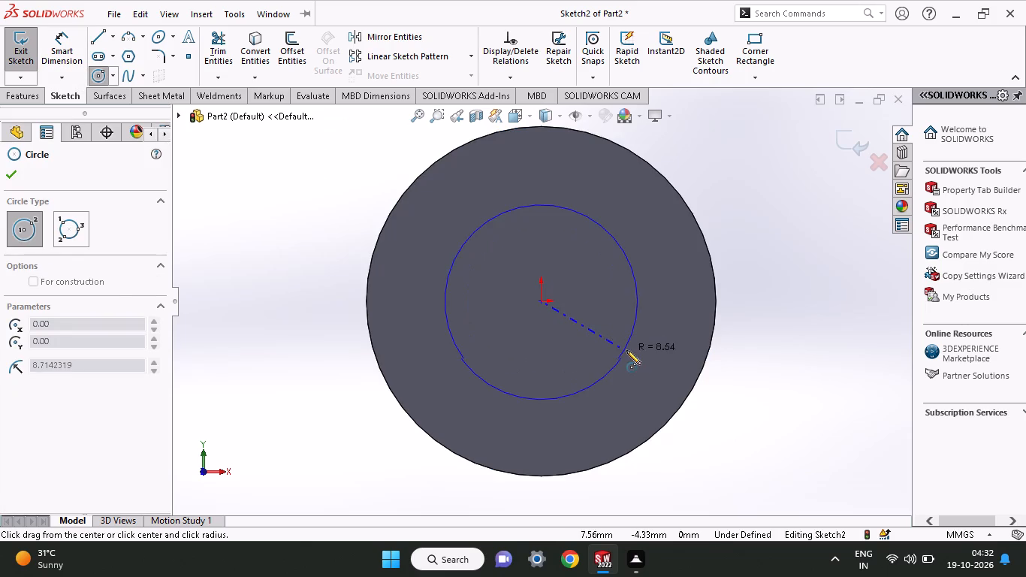
click(626, 350)
Dimension the circle's diameter as 27 mm and exit the sketch.
click(72, 42)
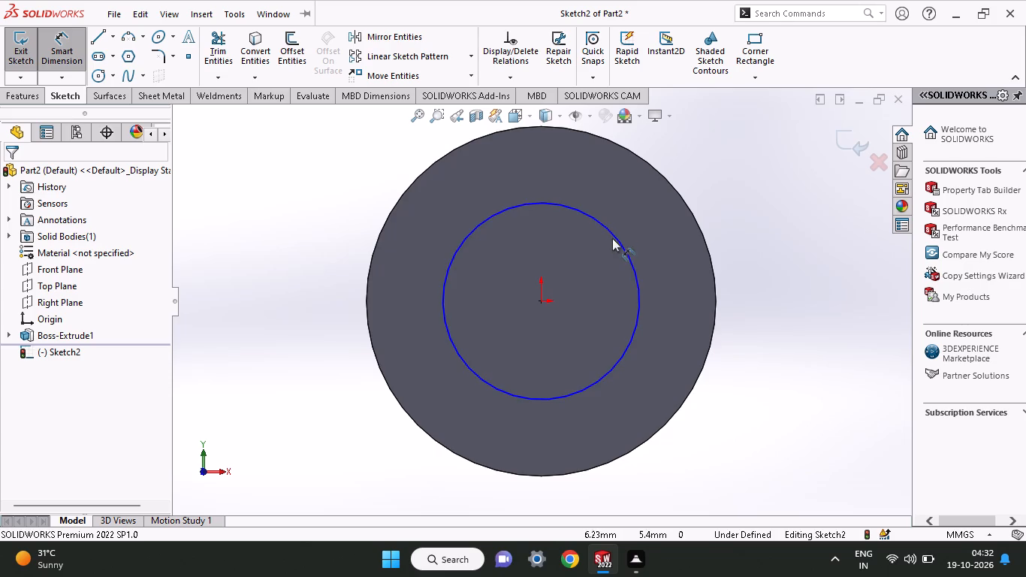
click(612, 238)
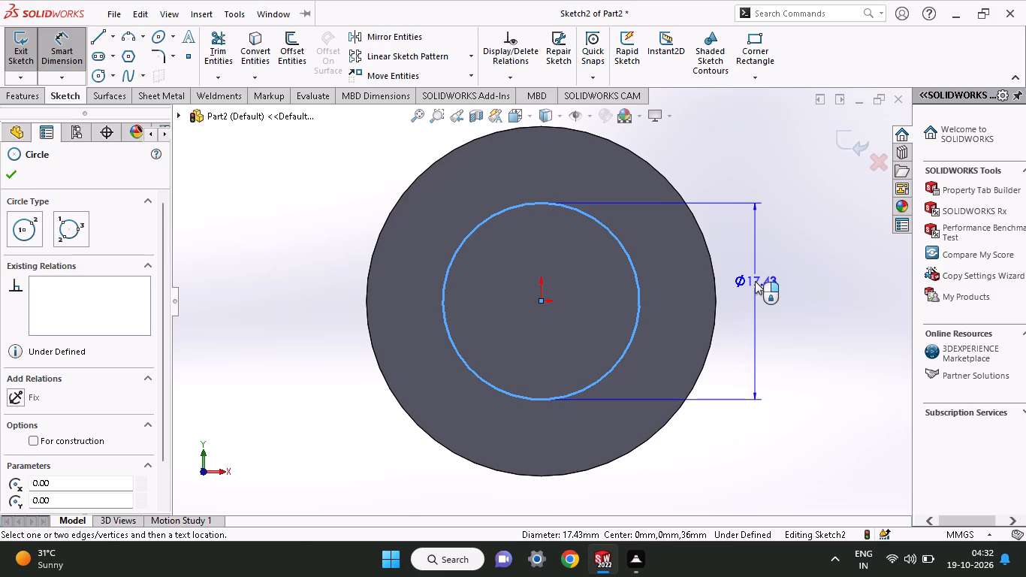
click(755, 281)
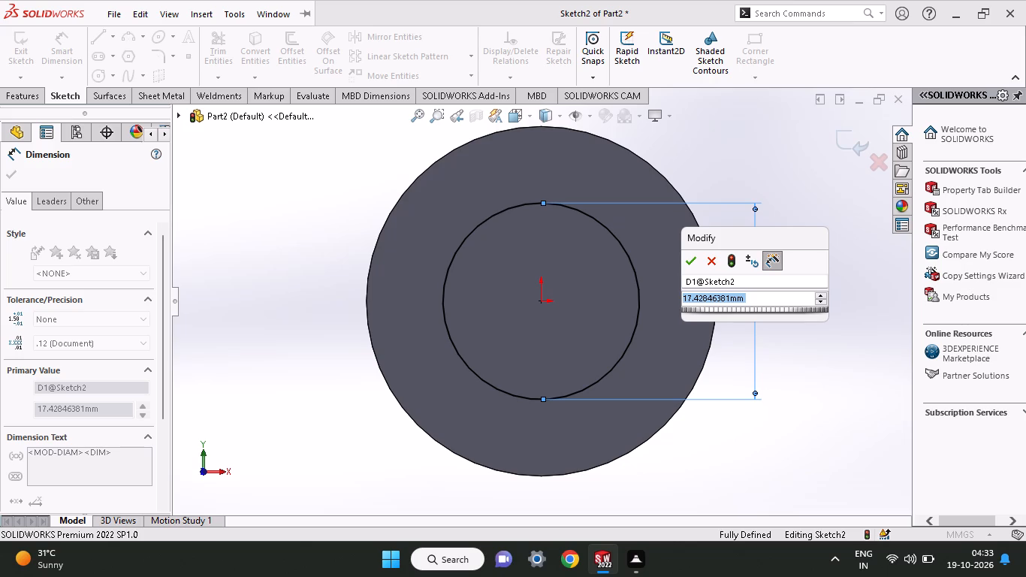
text(27)
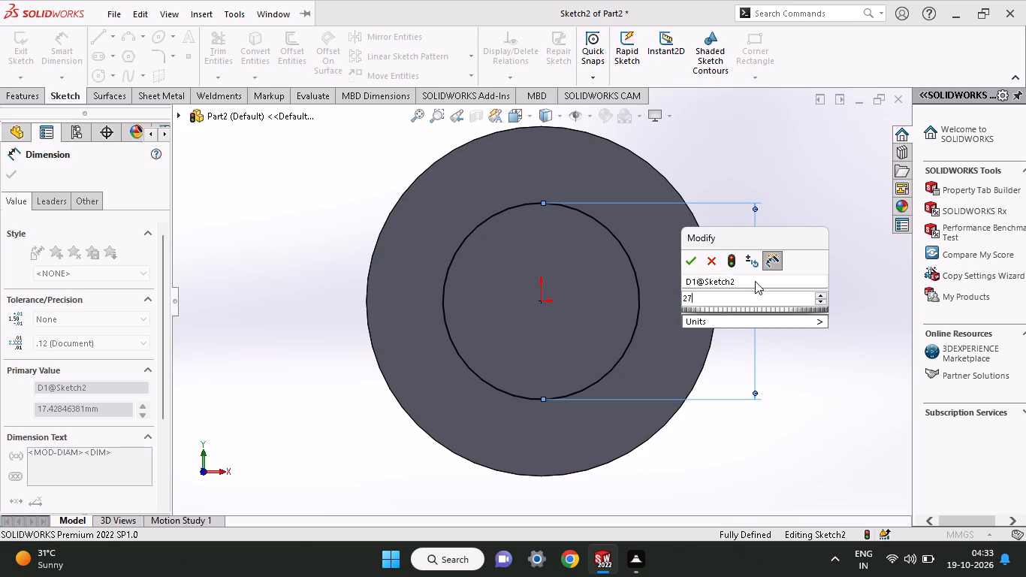
key(Return)
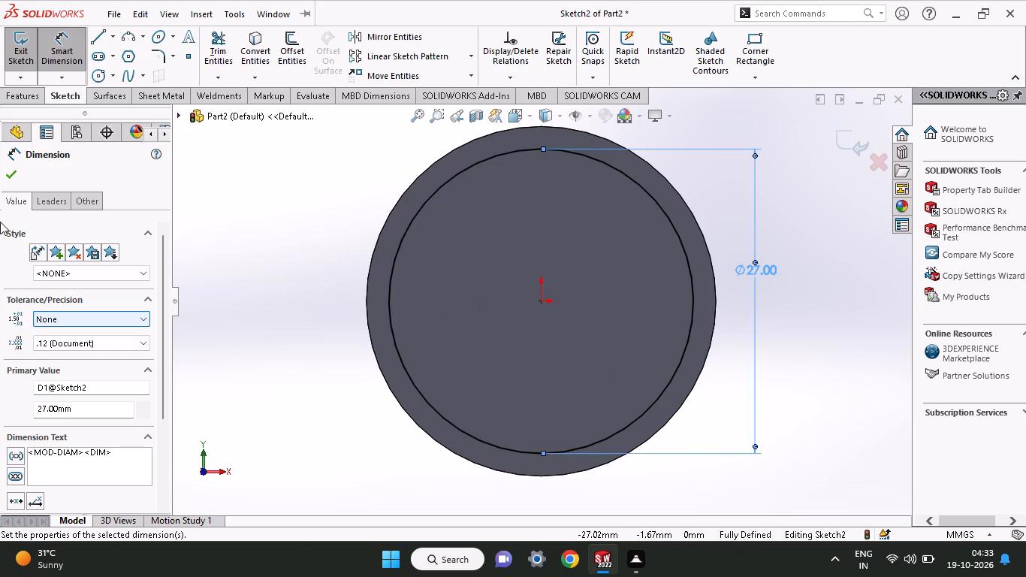
click(9, 174)
click(19, 98)
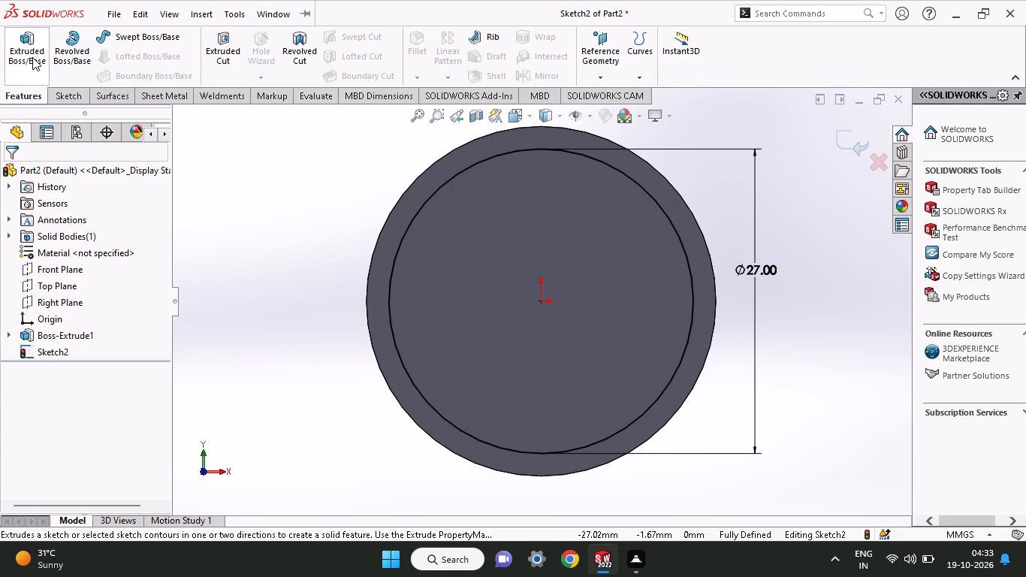
click(605, 70)
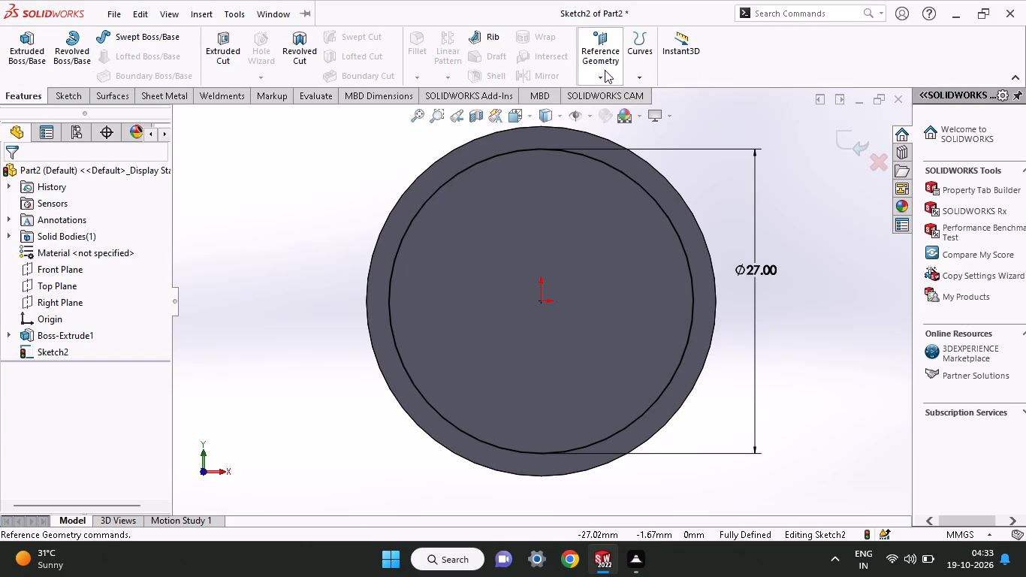
right_click(285, 192)
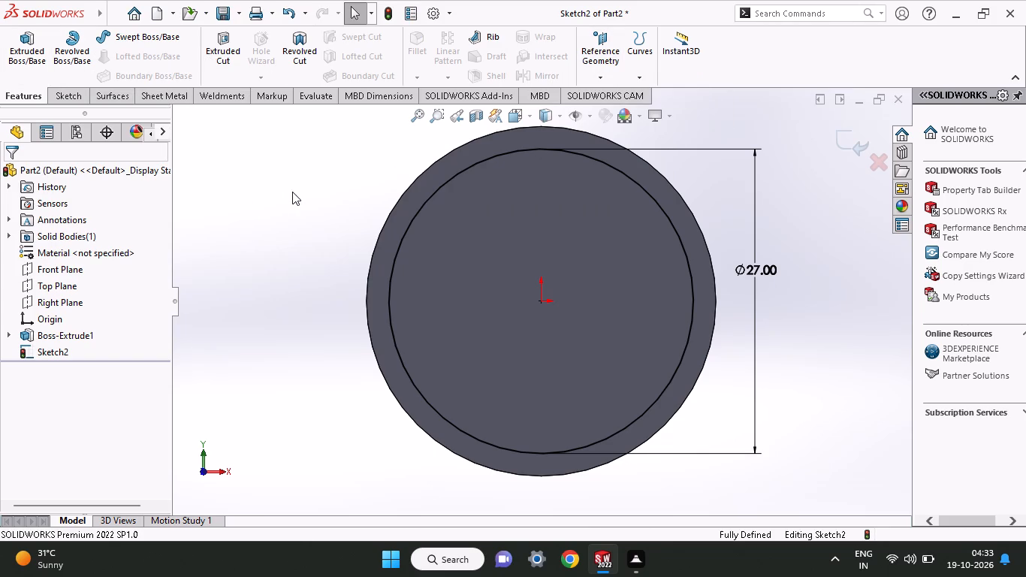
click(452, 165)
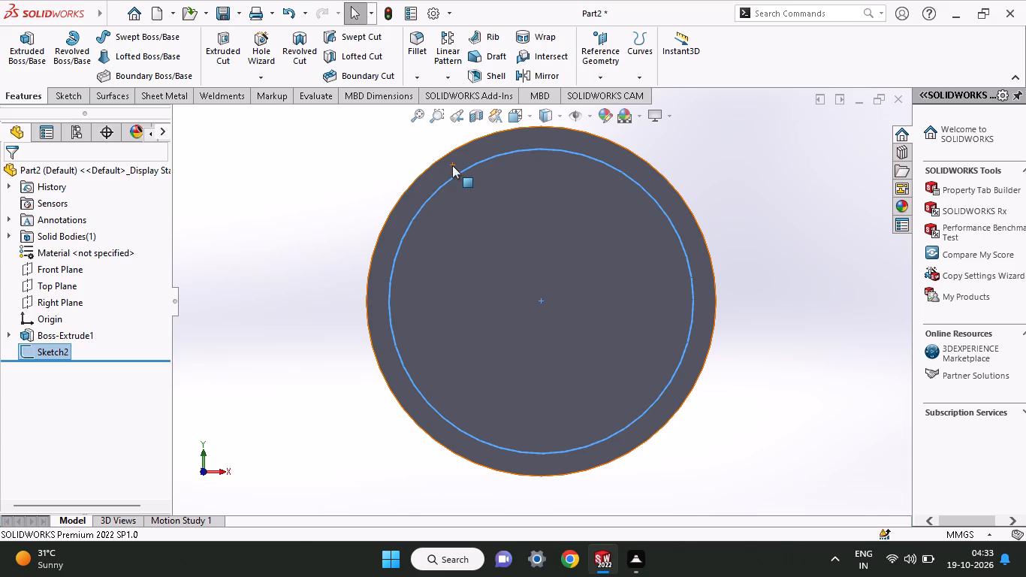
Create a reference plane offset 24 mm outward from the cylinder end face that carries the 27 mm circle sketch.
click(591, 81)
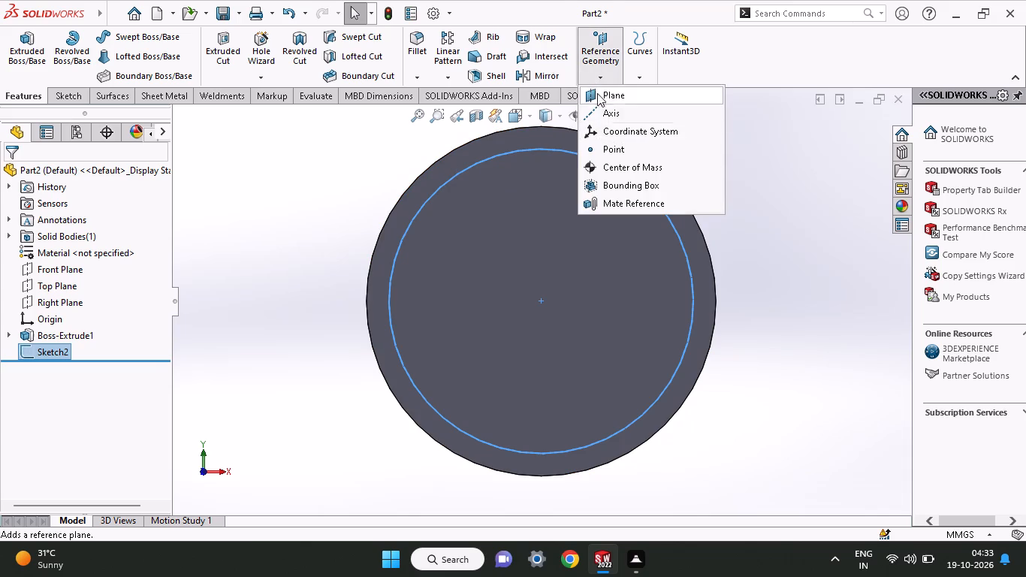
click(597, 92)
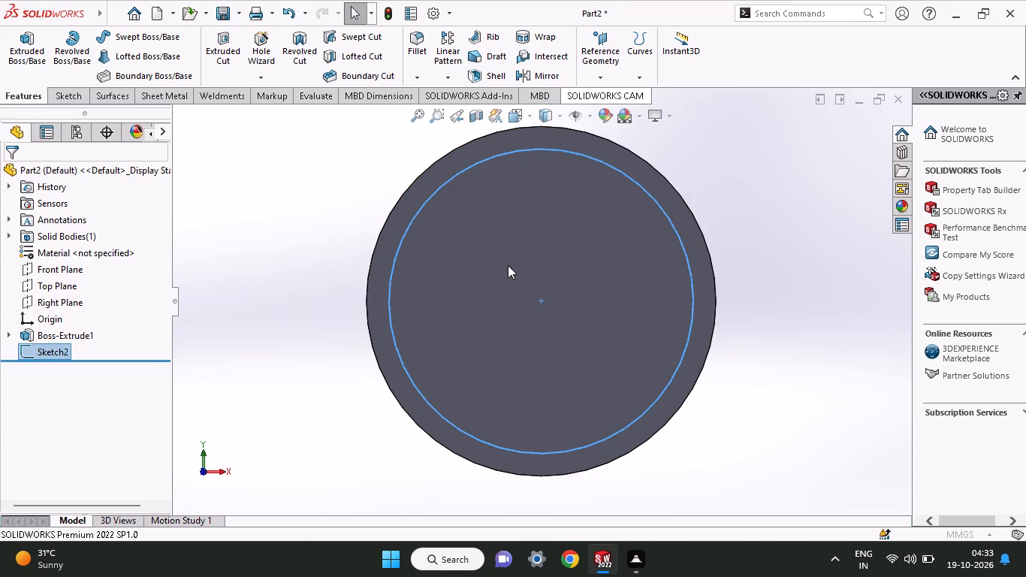
middle_drag(543, 256, 511, 259)
middle_drag(511, 259, 430, 279)
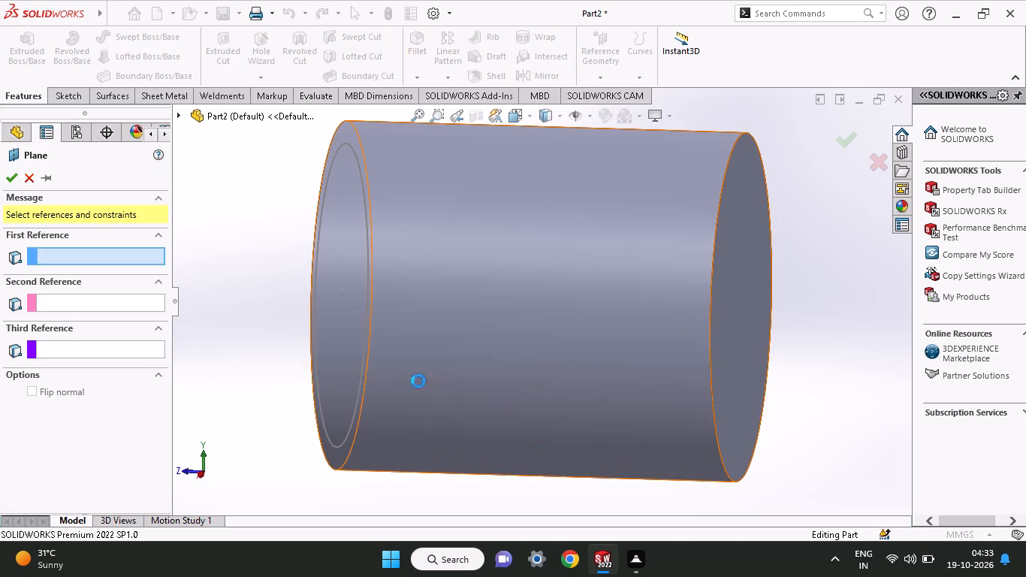
middle_drag(243, 363, 302, 348)
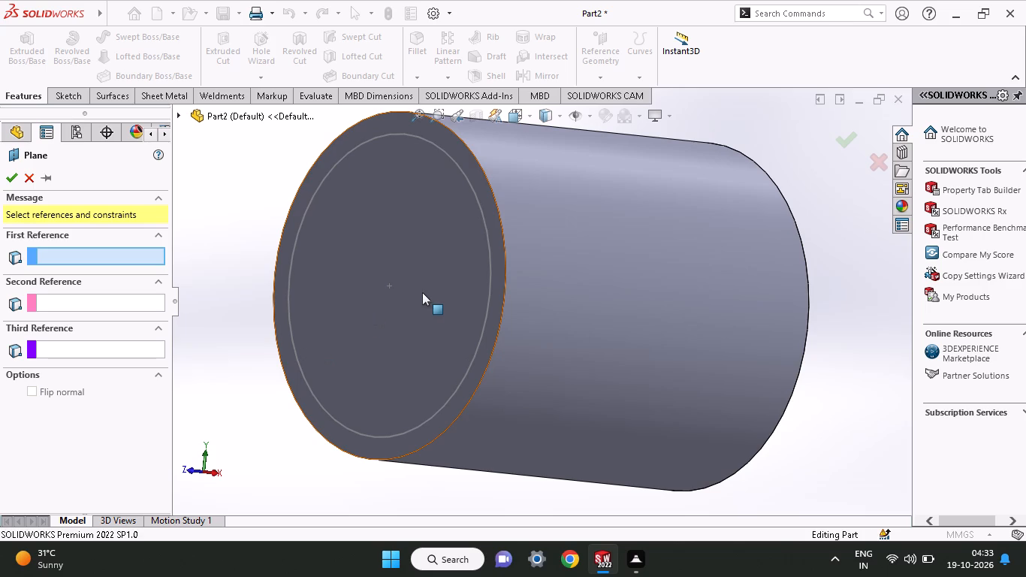
click(422, 292)
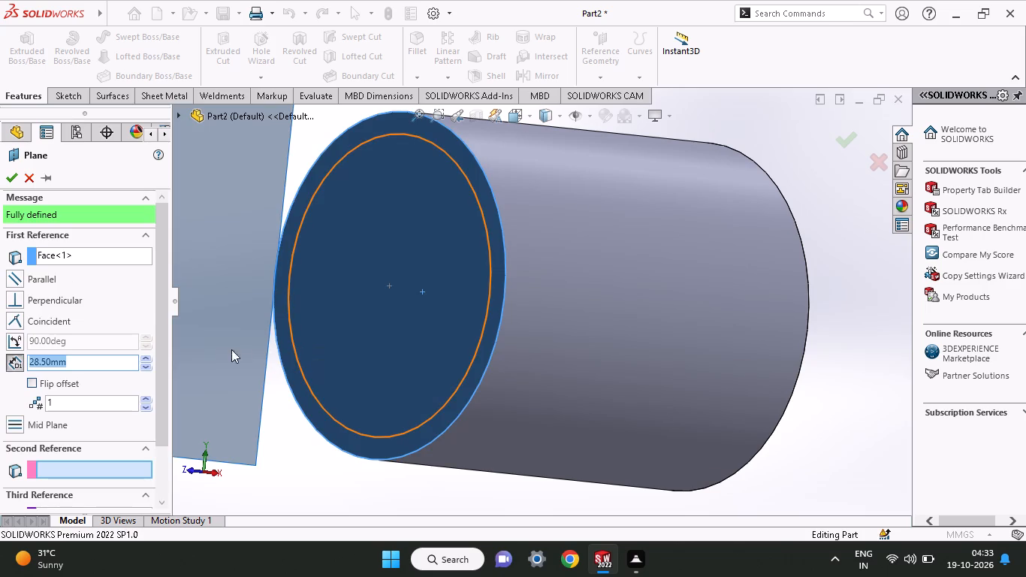
drag(78, 368, 56, 371)
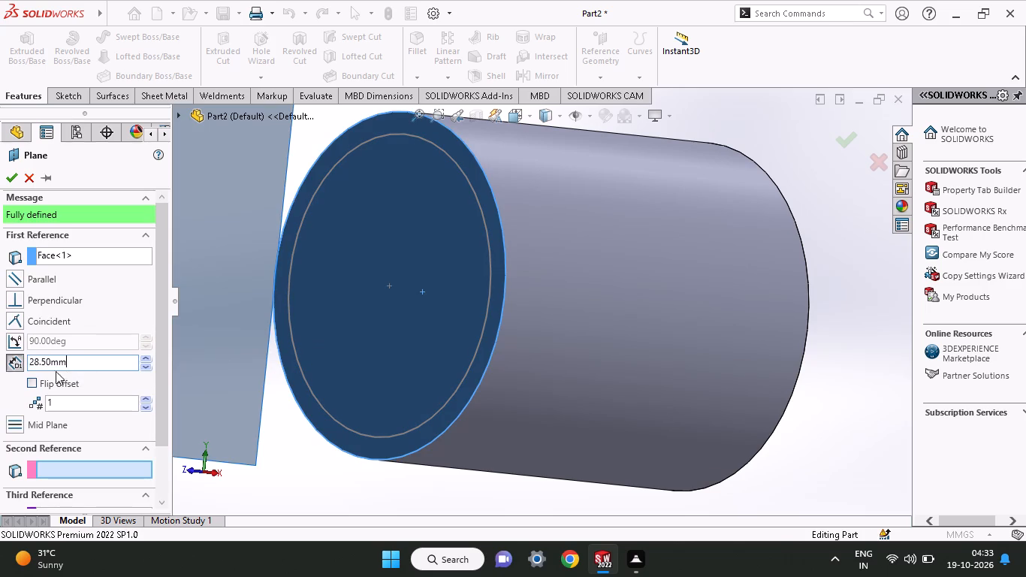
drag(56, 371, 3, 365)
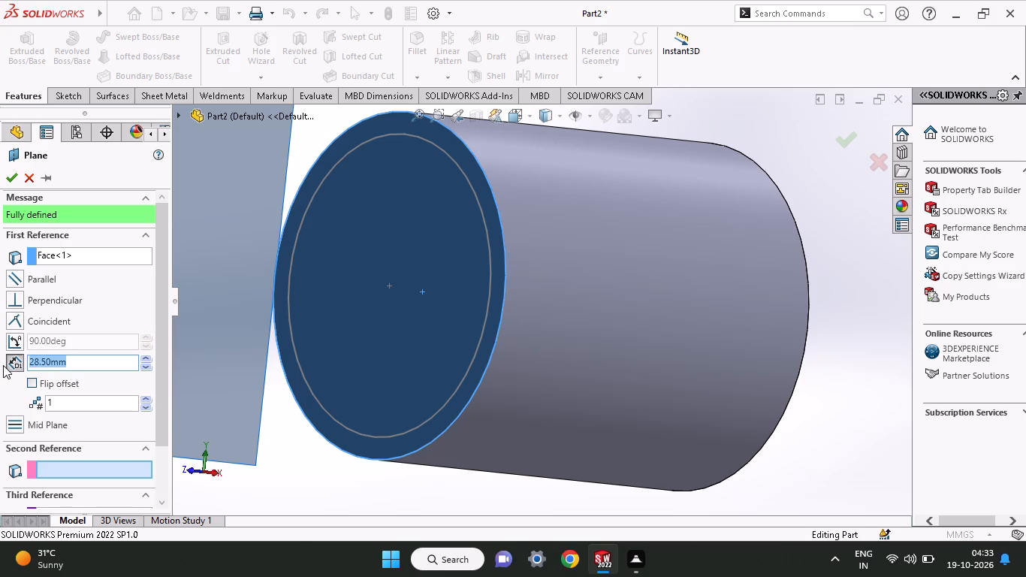
text(60)
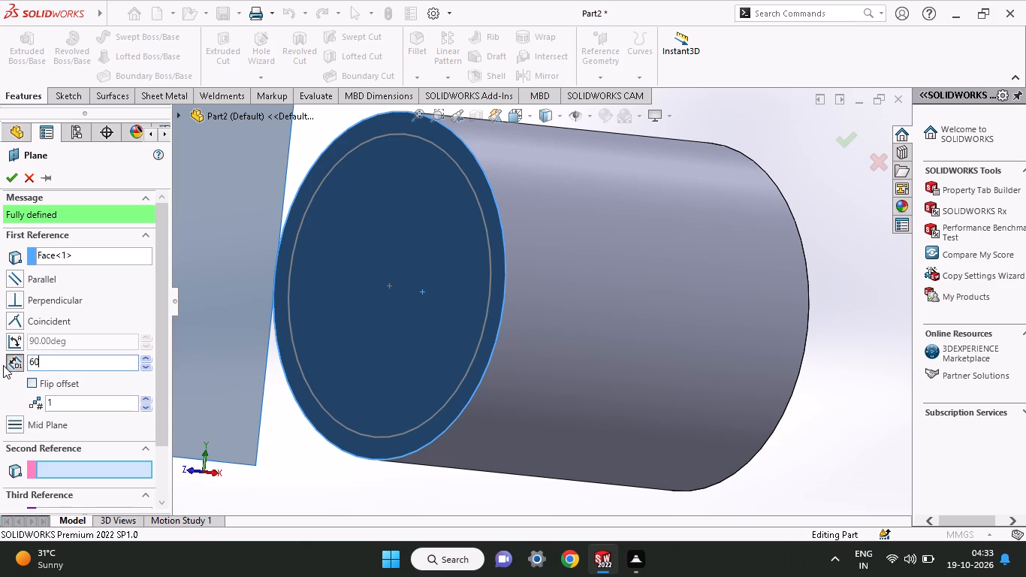
text(-36)
key(Return)
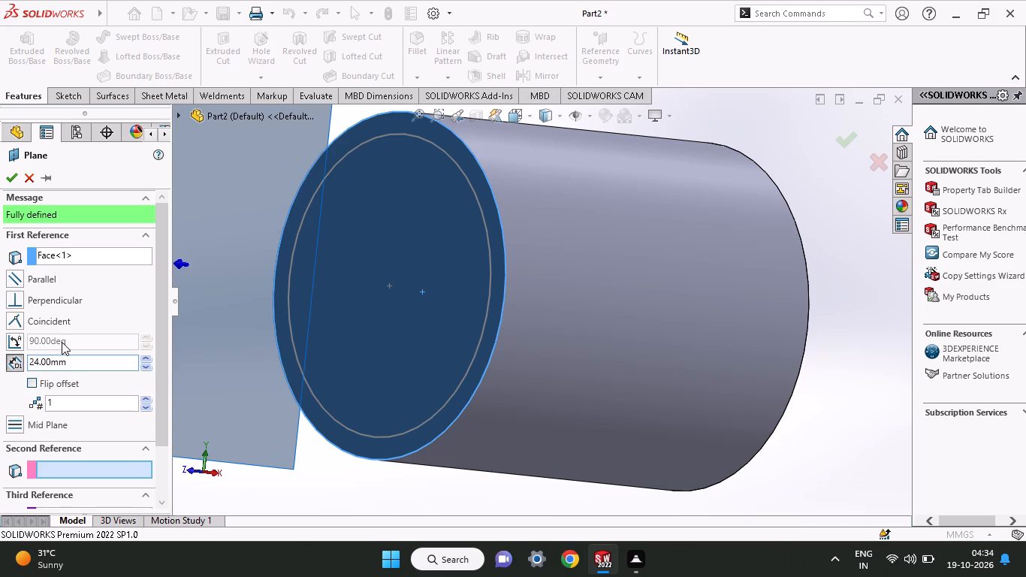
click(13, 178)
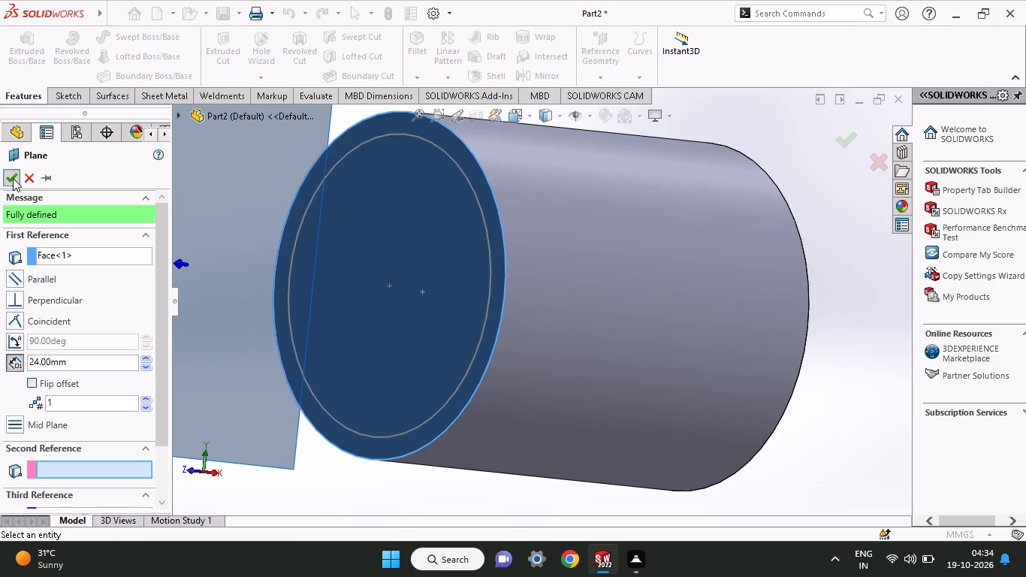
Start a sketch on the new offset plane and draw a circle about 14 mm in diameter centred on the origin.
click(212, 276)
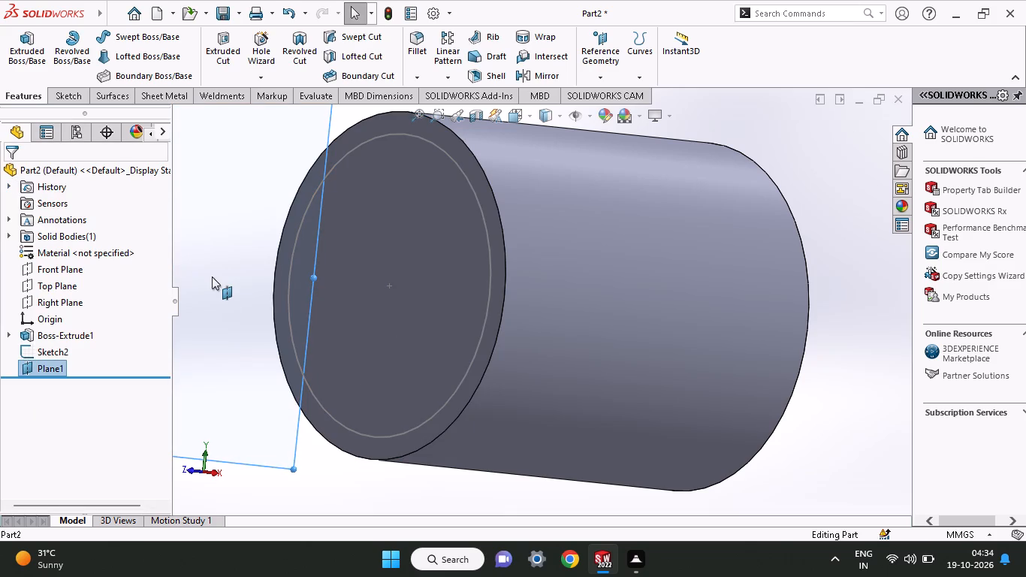
click(280, 228)
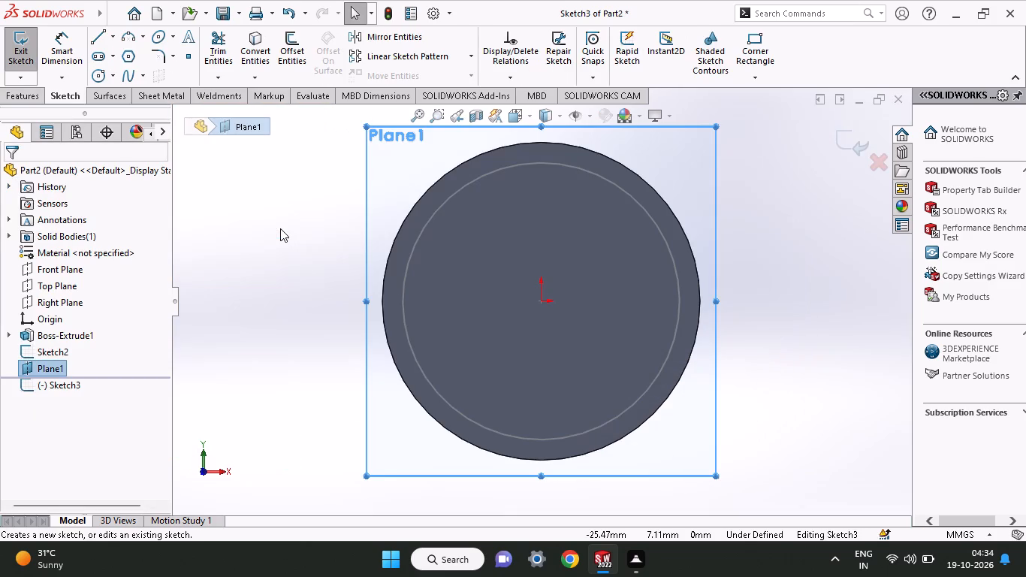
click(101, 74)
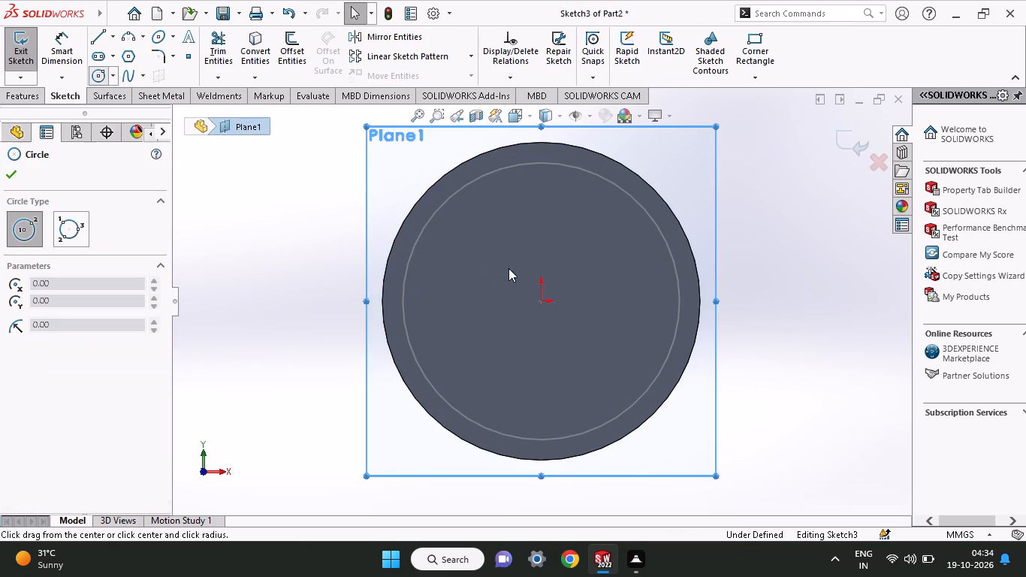
click(542, 305)
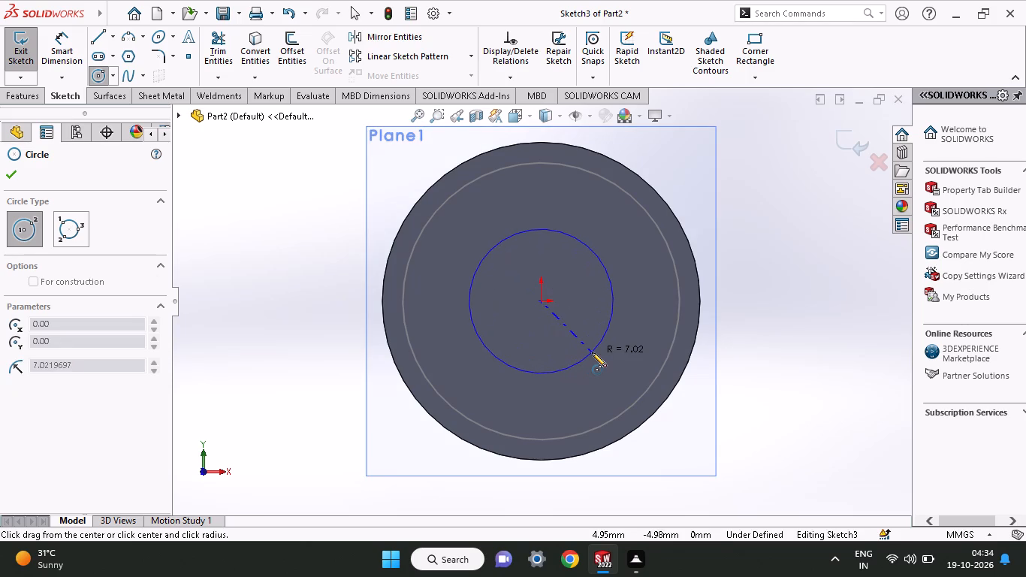
click(592, 352)
Dimension the circle on the offset plane to a diameter of 18 mm and exit the sketch.
click(76, 51)
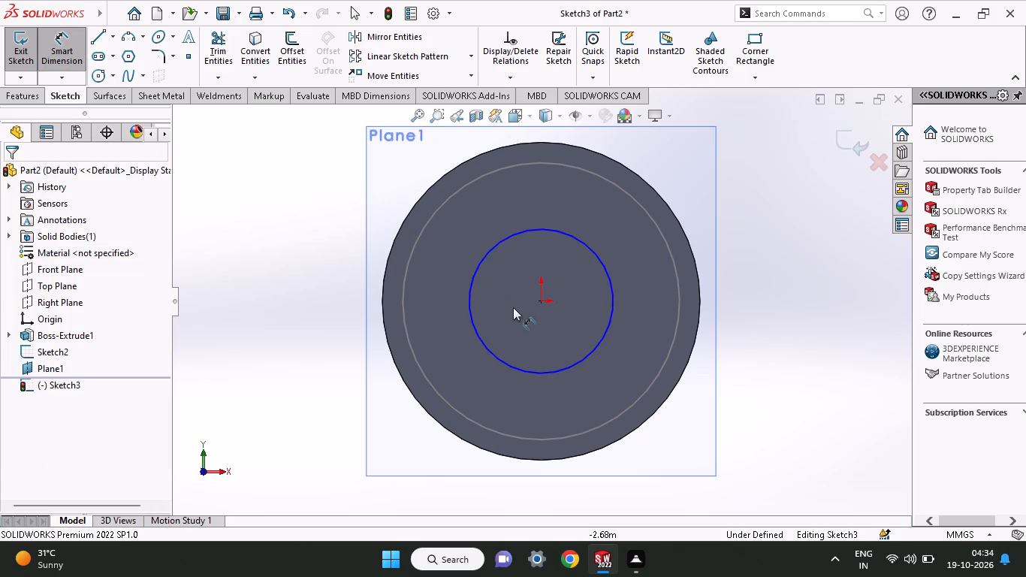
click(472, 329)
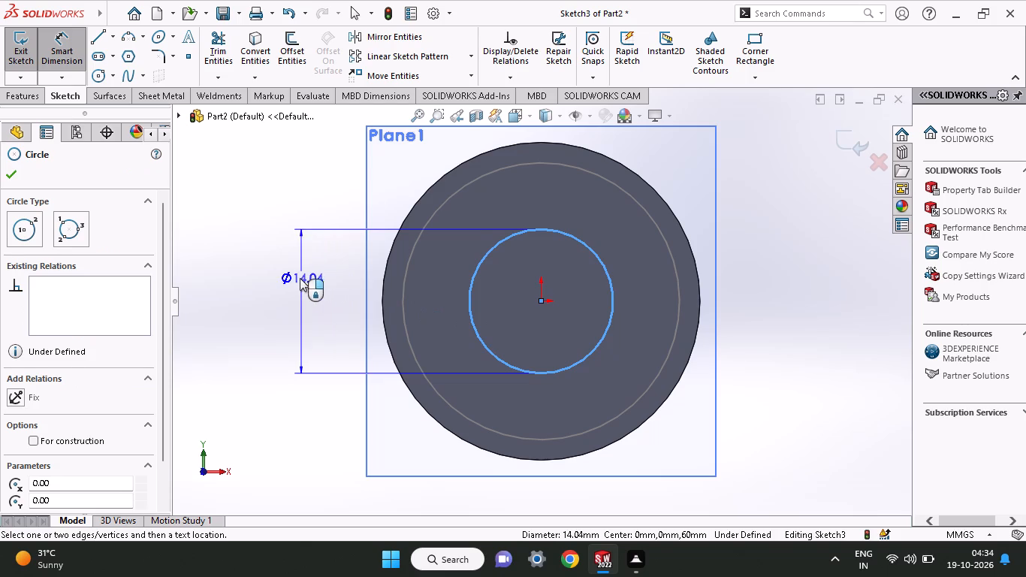
click(300, 278)
text(18)
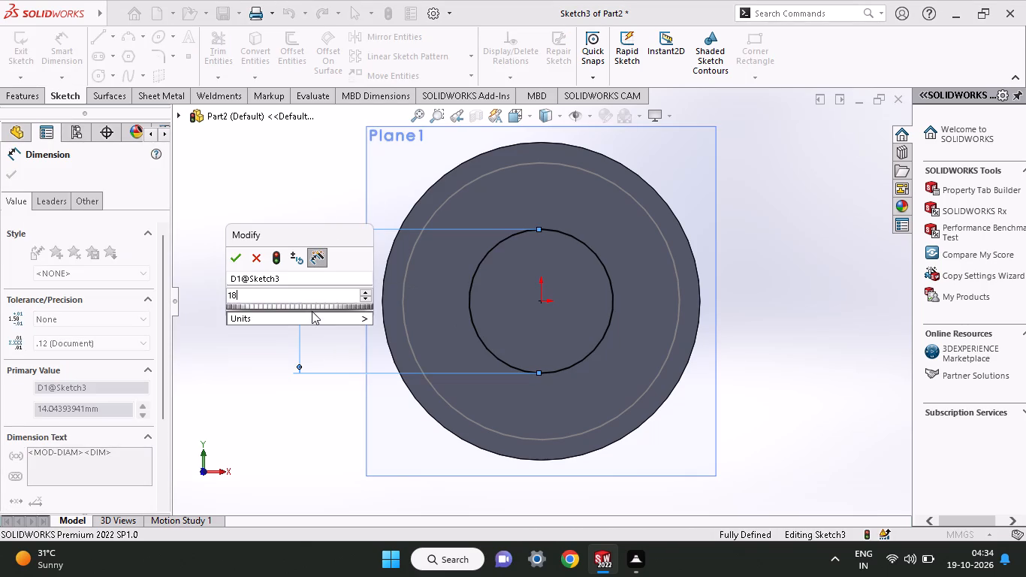
key(Return)
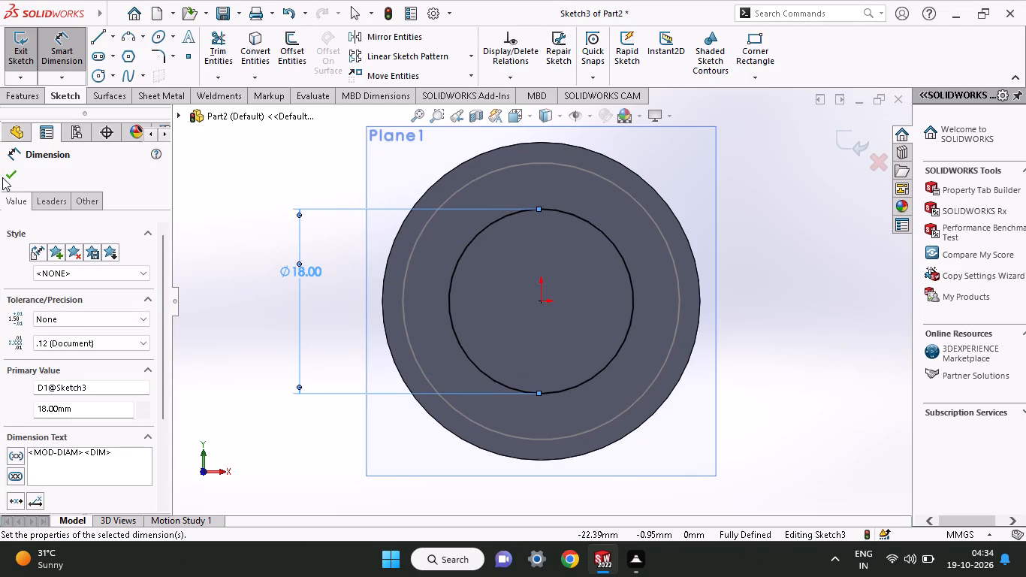
click(4, 170)
middle_drag(740, 374, 703, 388)
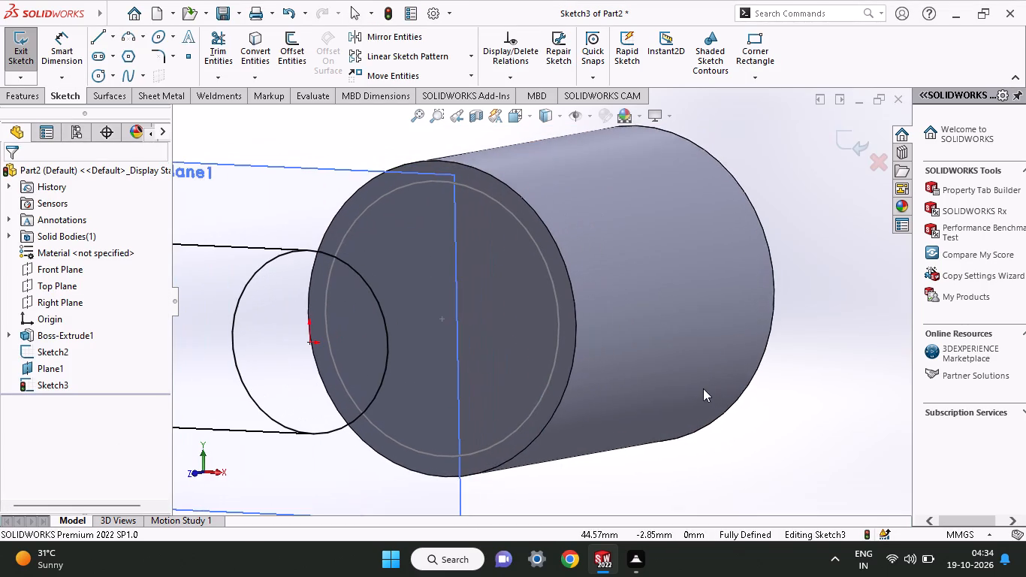
right_click(802, 440)
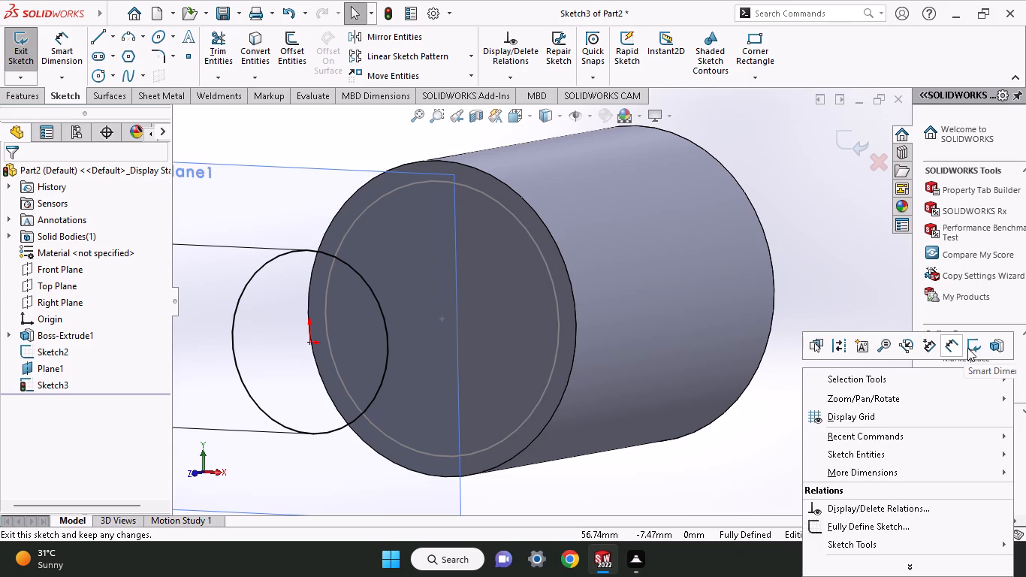
click(967, 348)
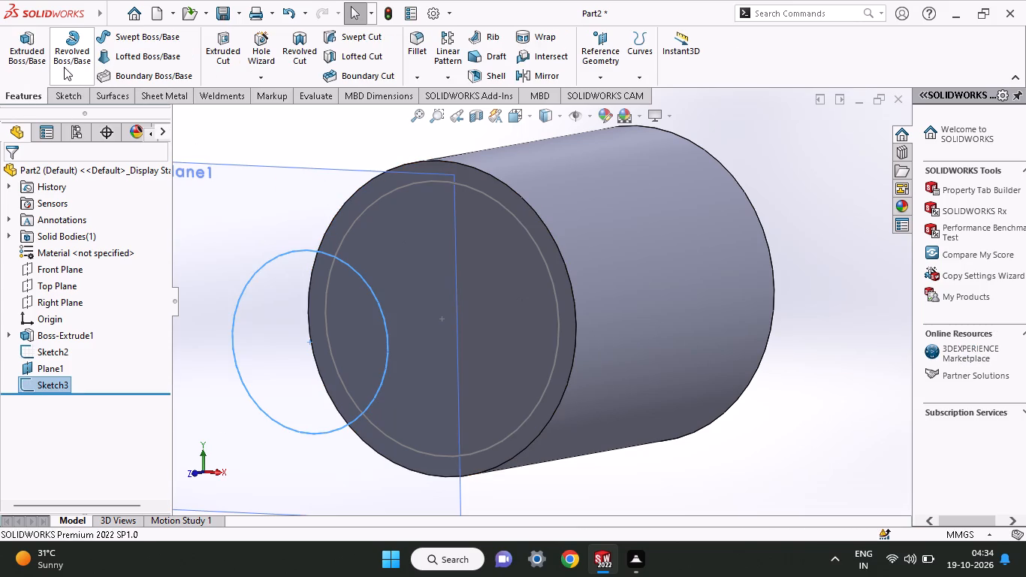
Loft a solid between the 18 mm and 27 mm circles, aligning their connector points near the top to remove the twist.
click(136, 51)
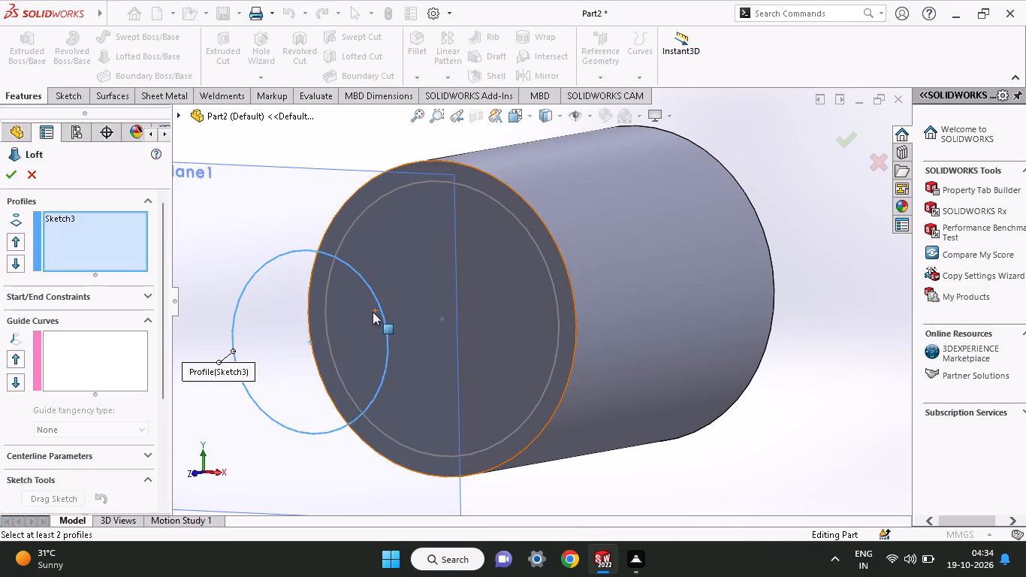
click(556, 294)
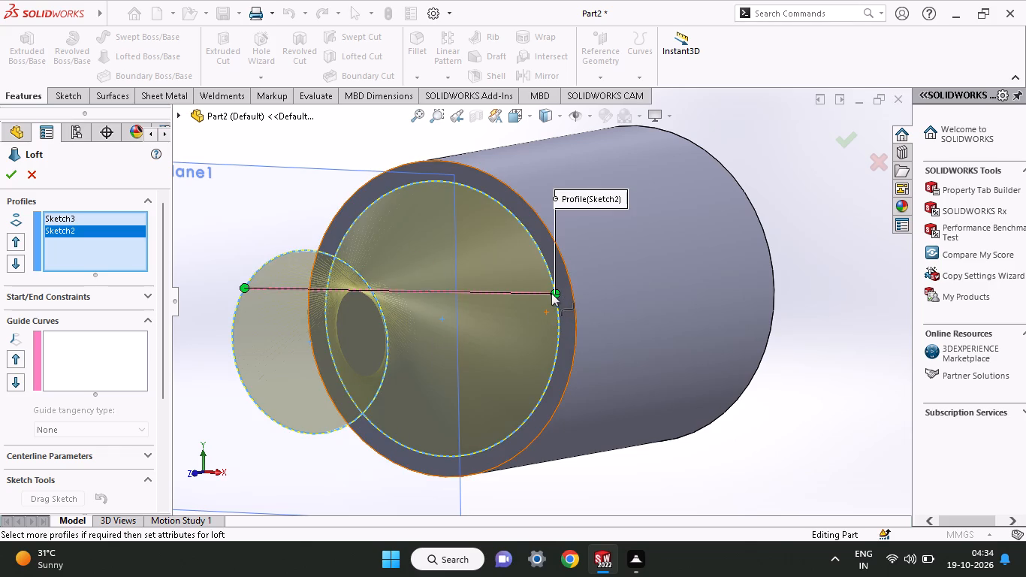
drag(551, 293, 400, 184)
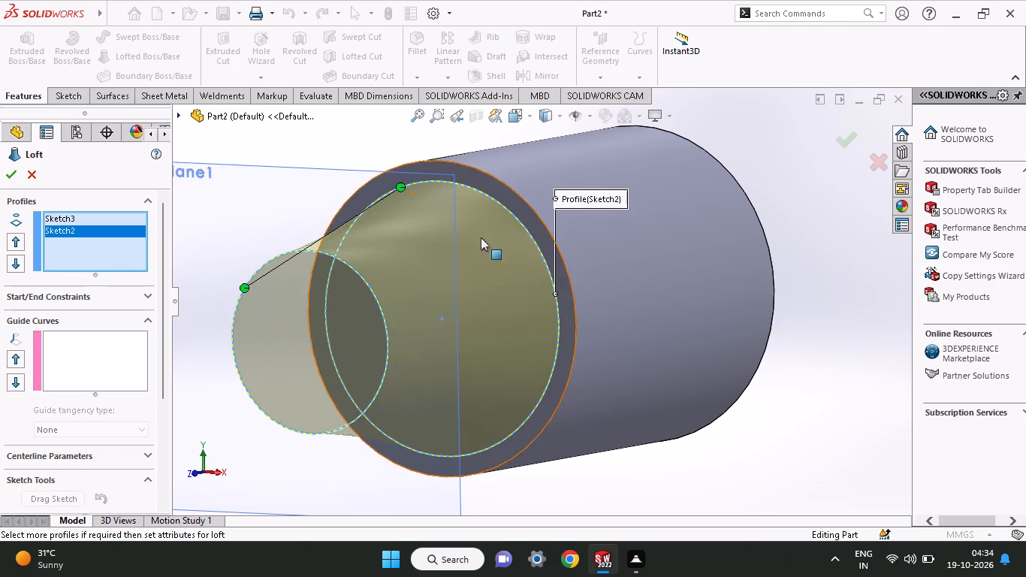
middle_drag(624, 311, 585, 331)
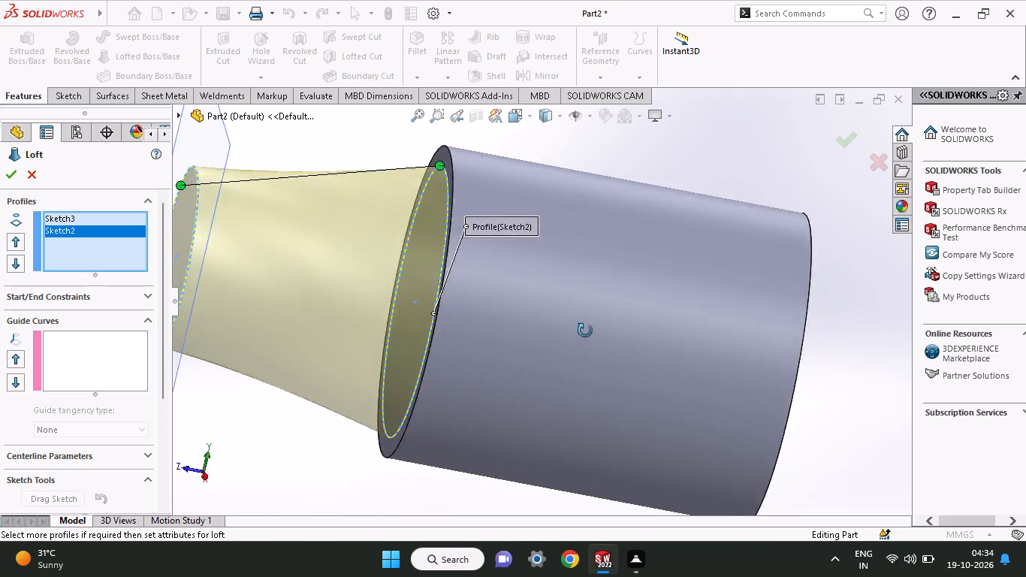
middle_drag(585, 331, 605, 343)
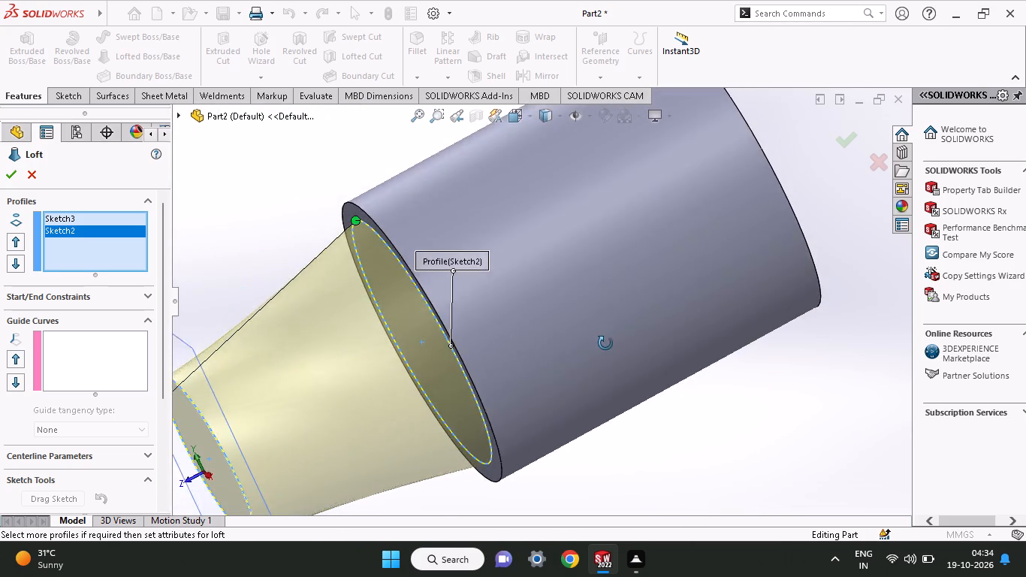
middle_drag(605, 343, 623, 327)
middle_drag(518, 326, 610, 303)
drag(394, 340, 403, 327)
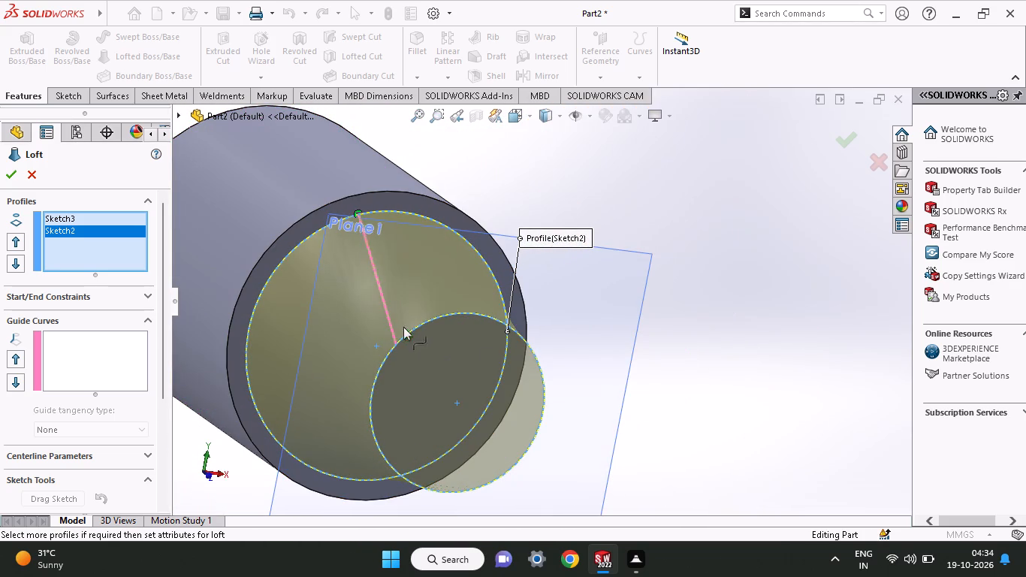
drag(403, 327, 433, 319)
middle_drag(645, 343, 563, 364)
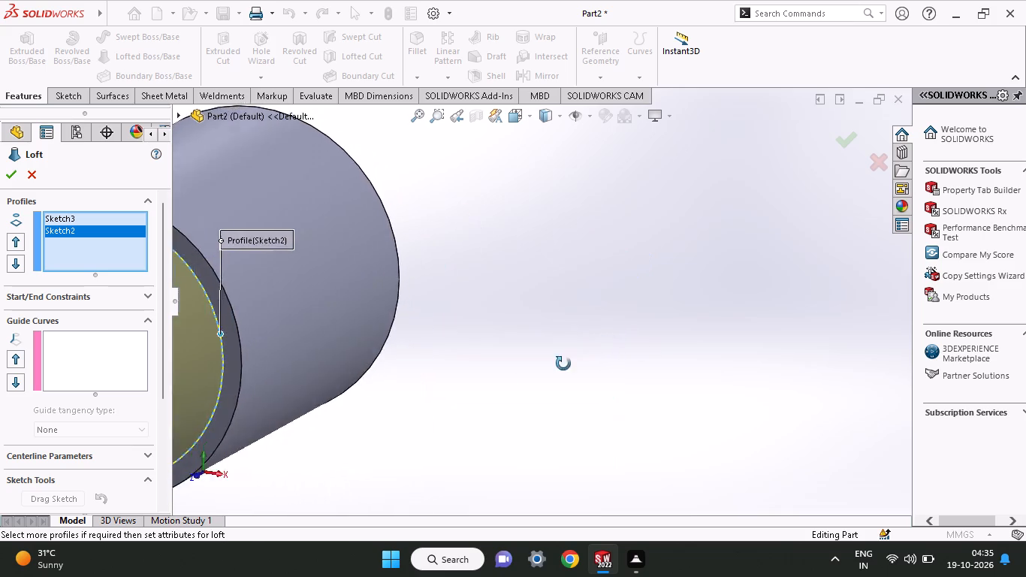
middle_drag(563, 364, 584, 345)
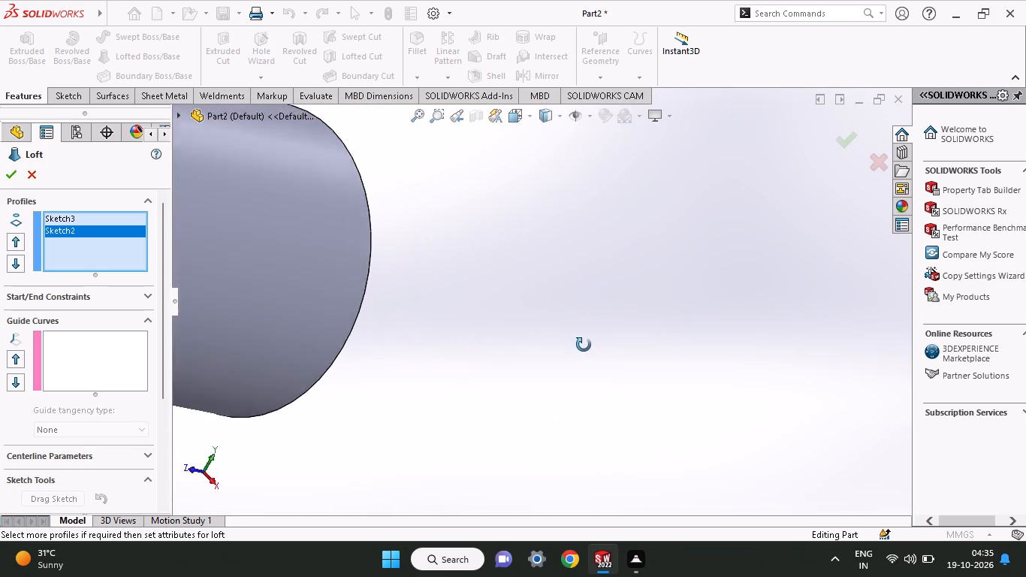
middle_drag(584, 345, 681, 370)
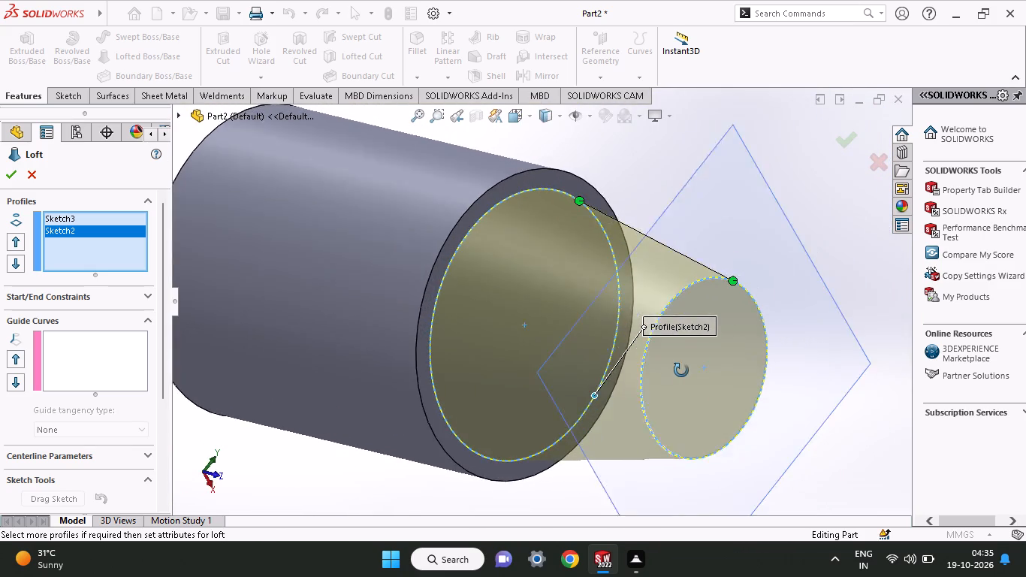
middle_drag(681, 370, 673, 371)
middle_drag(273, 402, 400, 389)
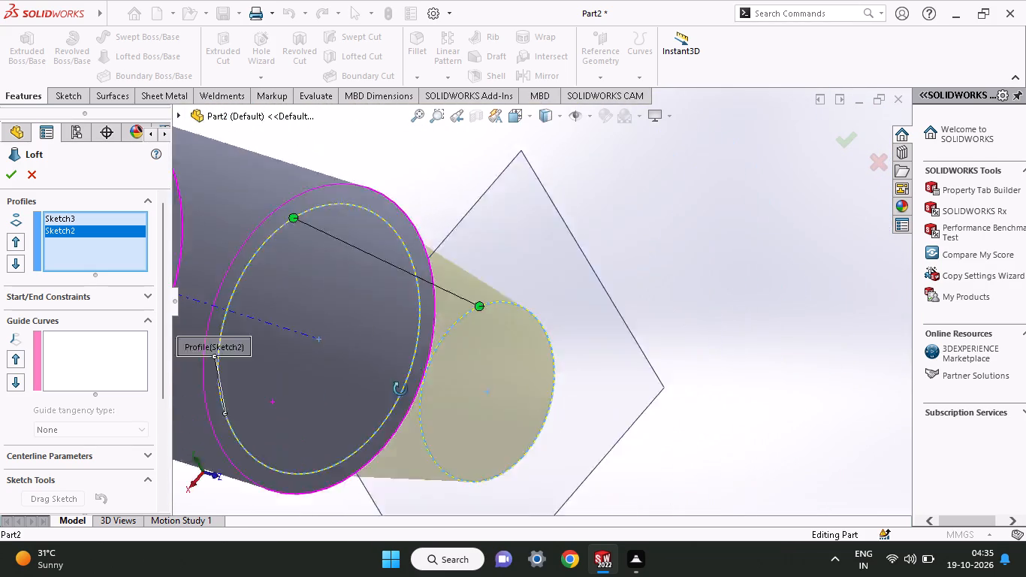
middle_drag(400, 389, 626, 376)
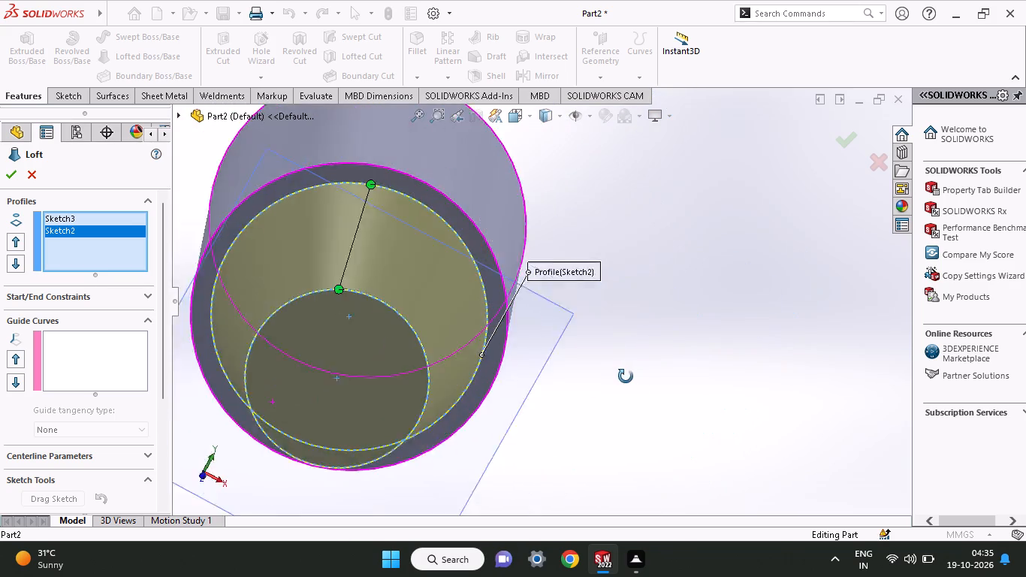
middle_drag(626, 376, 659, 370)
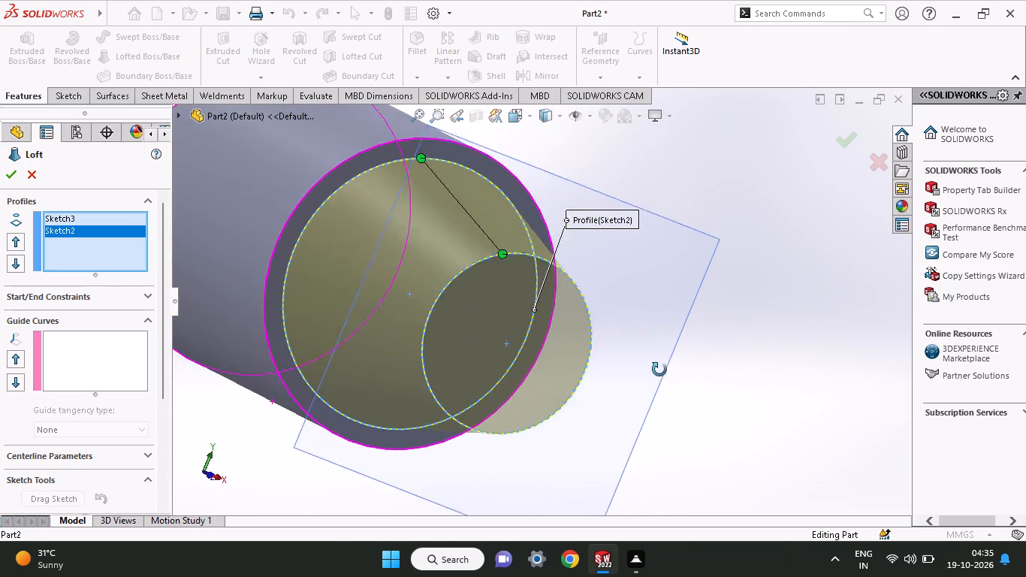
middle_drag(659, 370, 689, 352)
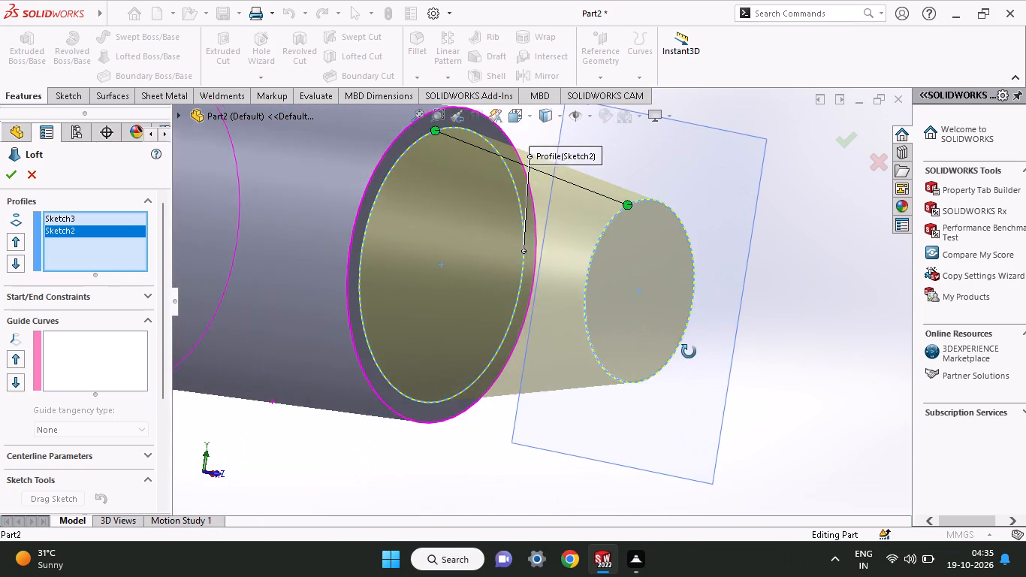
middle_drag(689, 352, 696, 352)
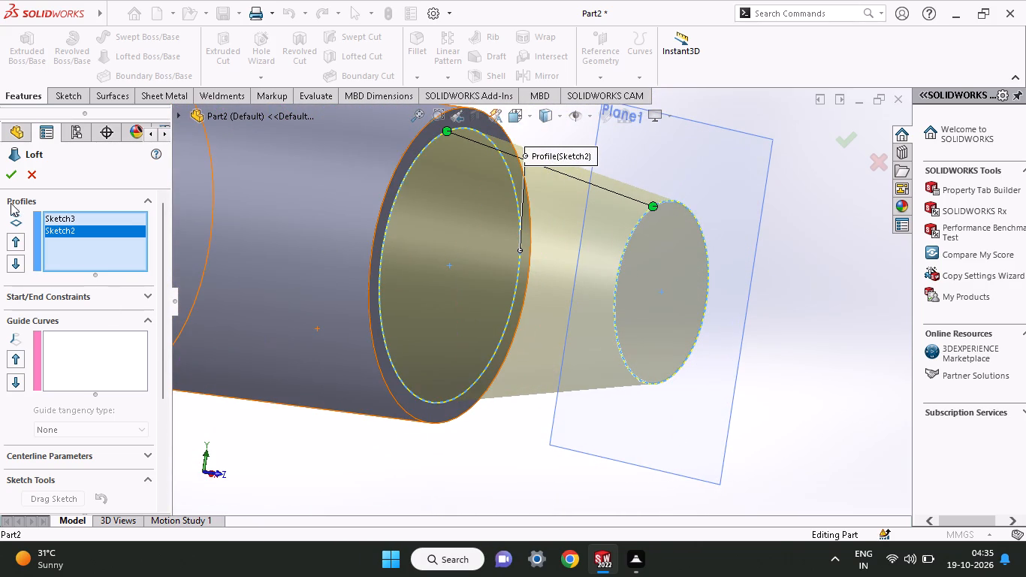
click(9, 177)
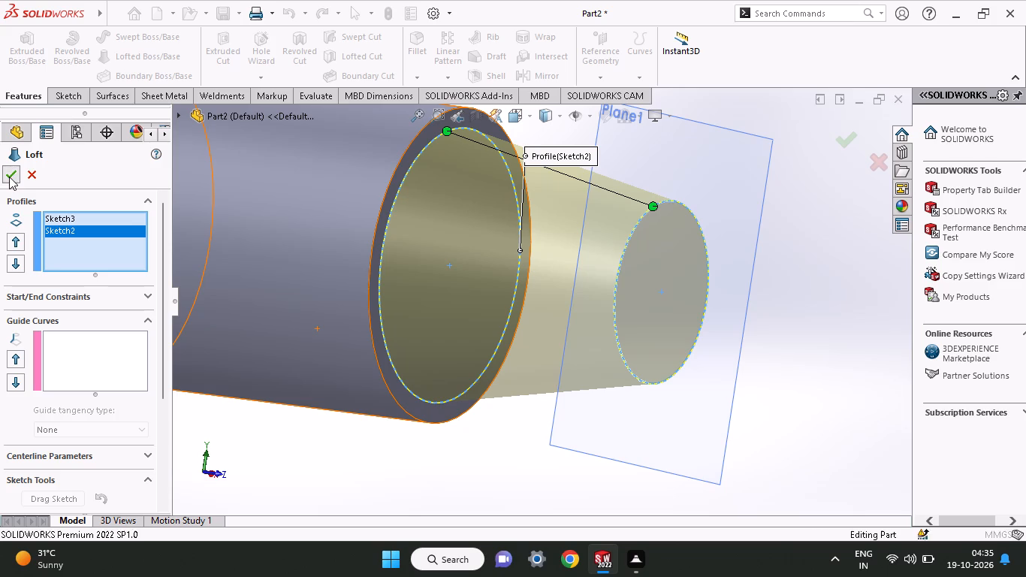
Hide the offset reference plane at the small end of the loft.
middle_drag(716, 376, 677, 381)
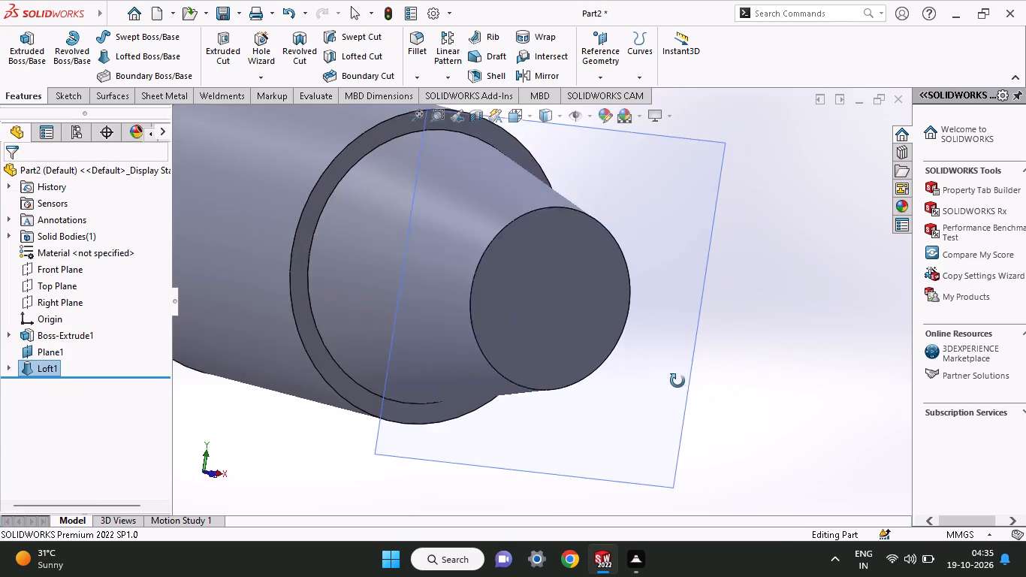
middle_drag(677, 381, 647, 388)
click(502, 438)
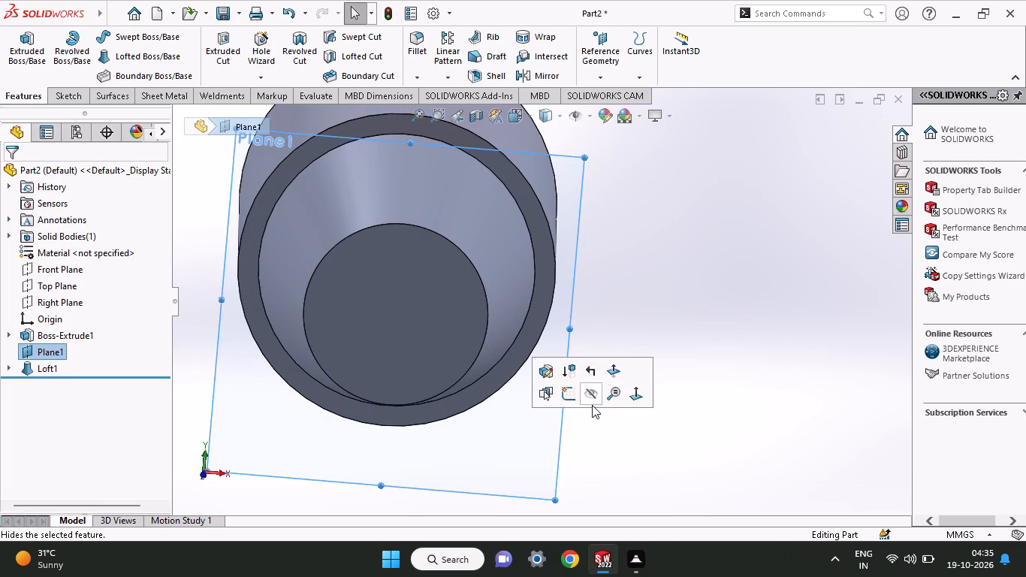
click(592, 405)
click(535, 415)
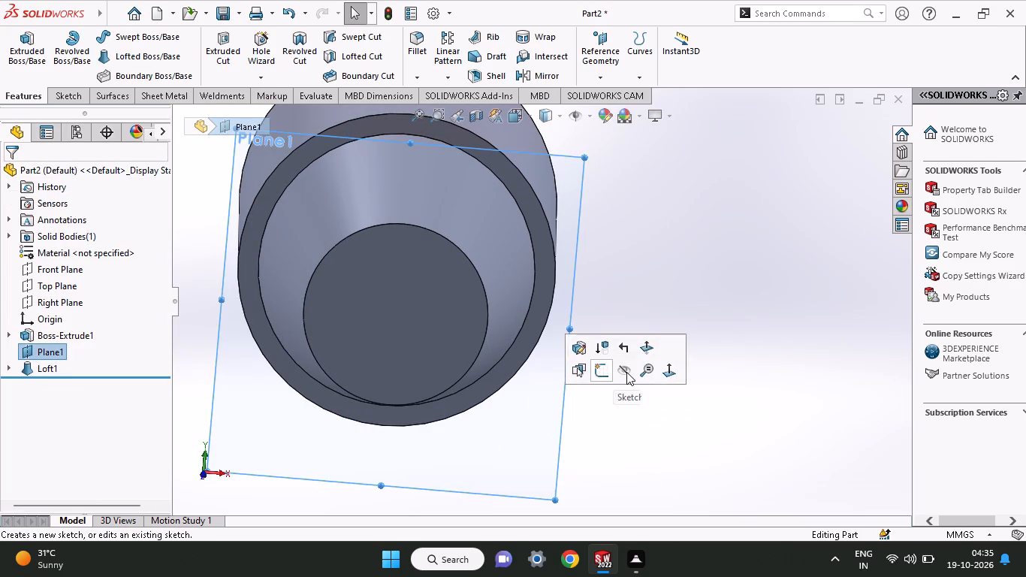
click(626, 372)
Create a reference plane offset 54 mm above the Top Plane.
middle_drag(626, 372, 529, 337)
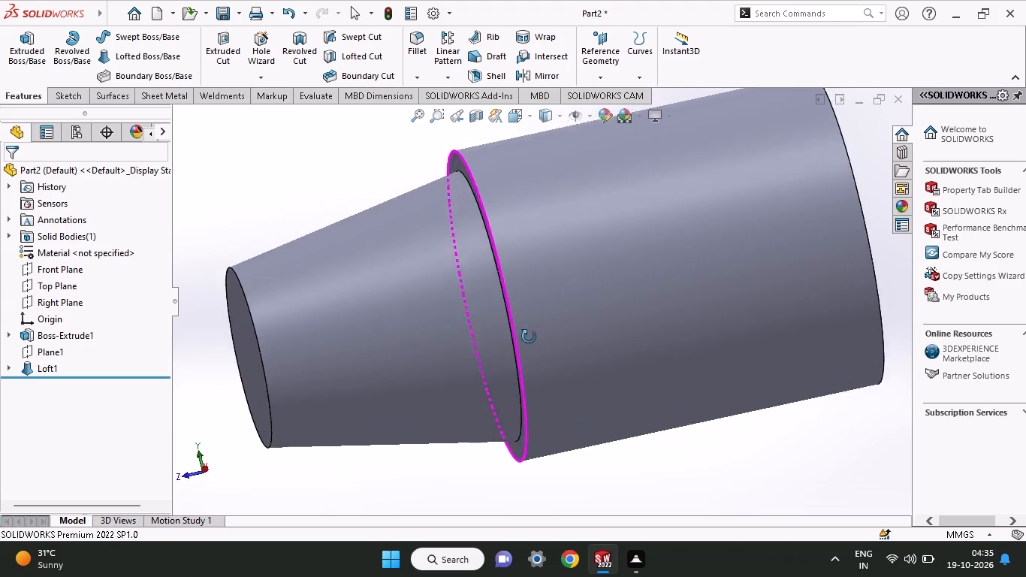
middle_drag(529, 337, 584, 333)
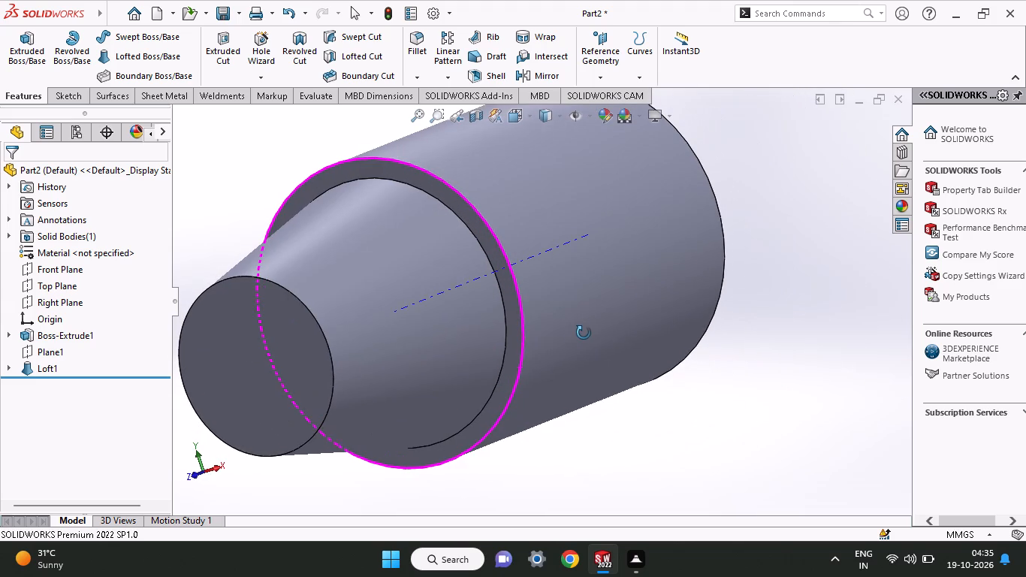
middle_drag(584, 333, 487, 512)
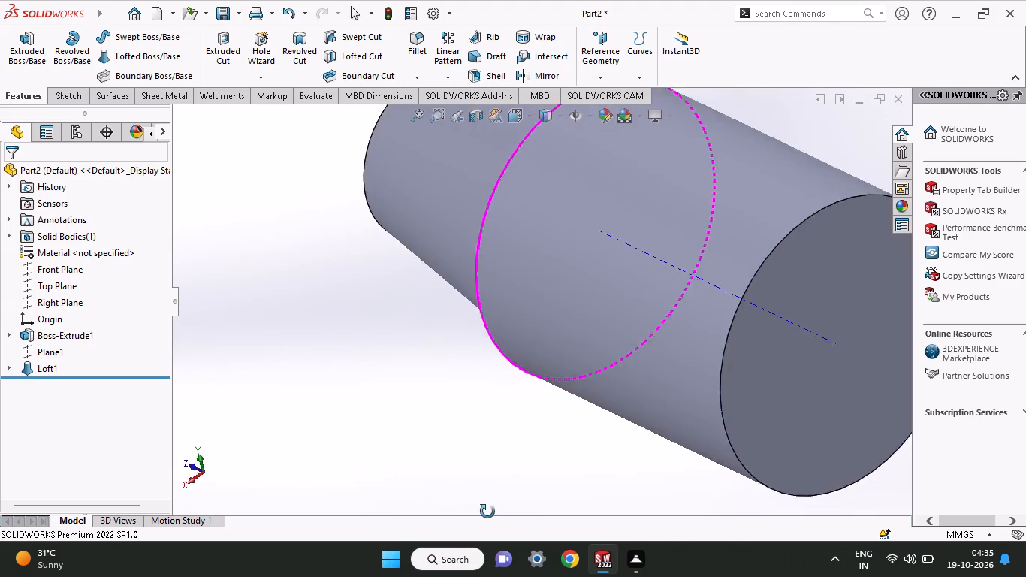
middle_drag(487, 512, 482, 385)
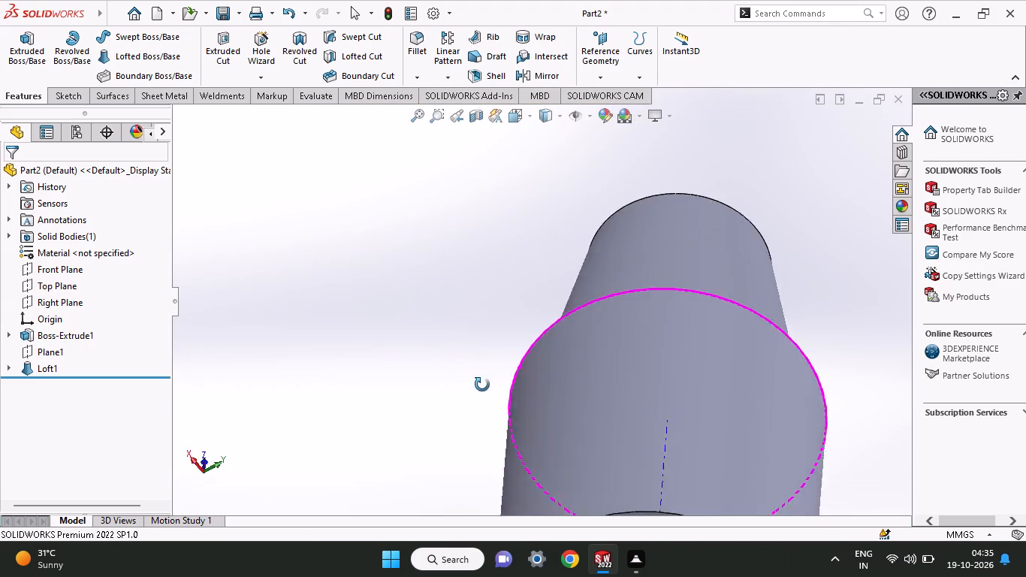
middle_drag(482, 385, 545, 361)
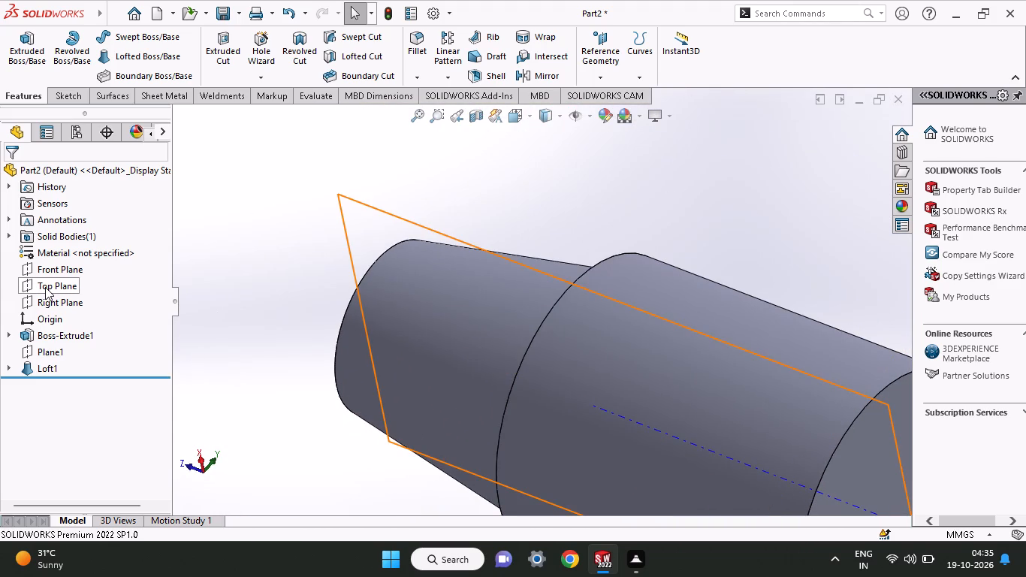
click(45, 287)
middle_drag(542, 353, 584, 267)
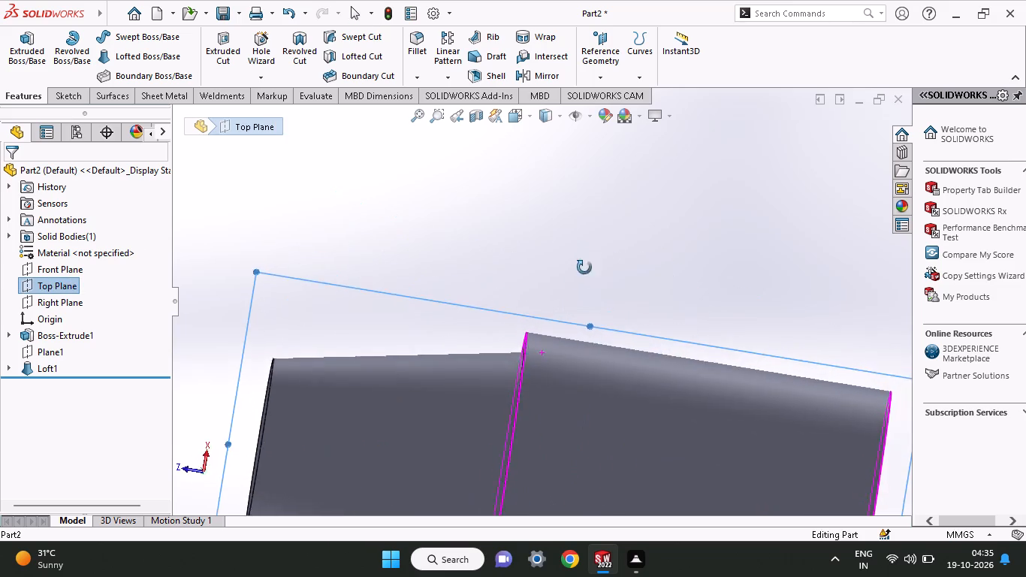
middle_drag(584, 267, 567, 411)
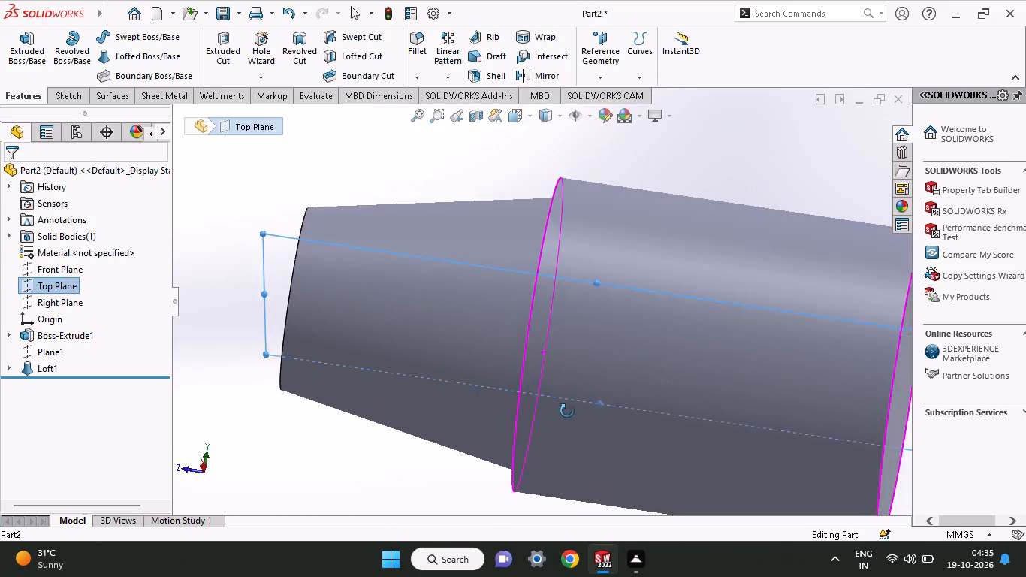
middle_drag(567, 411, 569, 409)
click(611, 74)
click(610, 95)
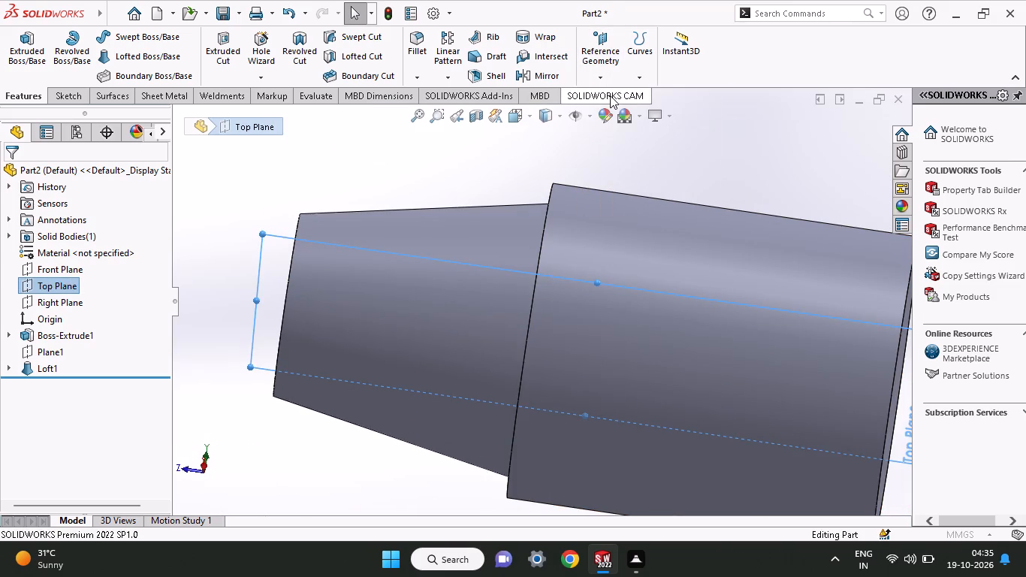
middle_drag(518, 323, 530, 273)
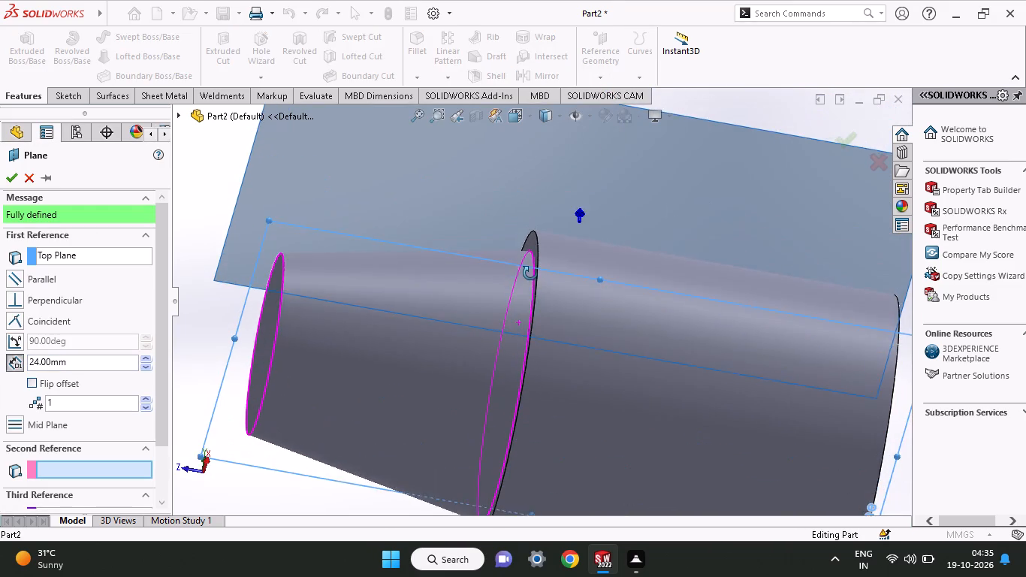
middle_drag(530, 273, 533, 325)
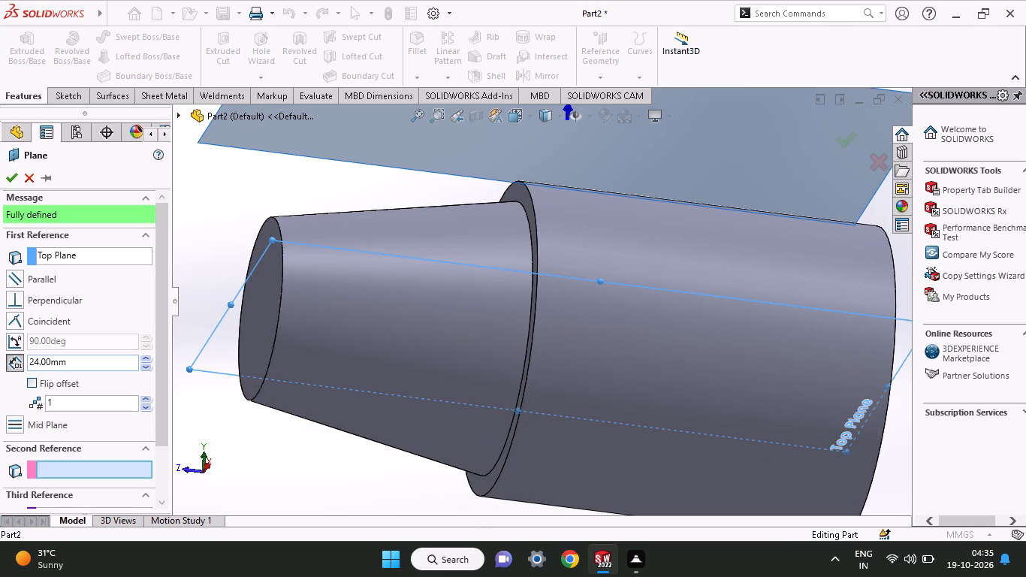
drag(99, 367, 0, 376)
text(54)
key(Return)
middle_drag(545, 263, 559, 273)
middle_drag(542, 222, 508, 141)
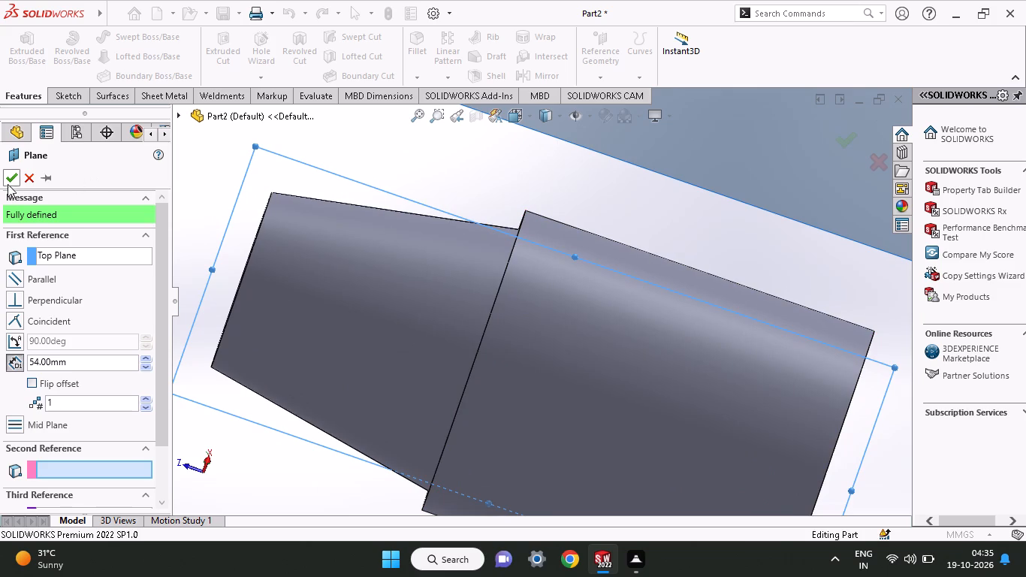
click(8, 182)
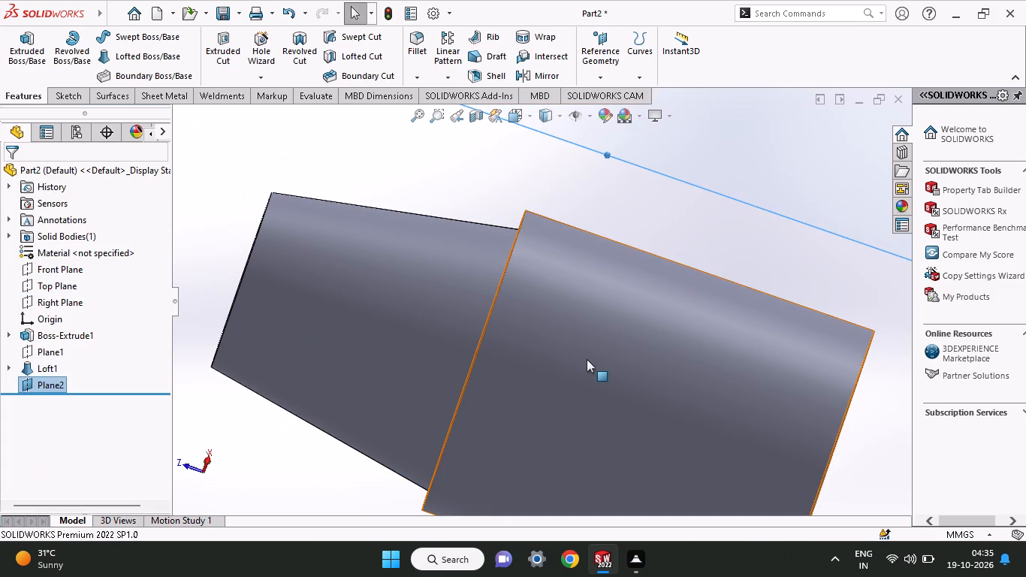
ctrl+scroll(587, 359, up, 2)
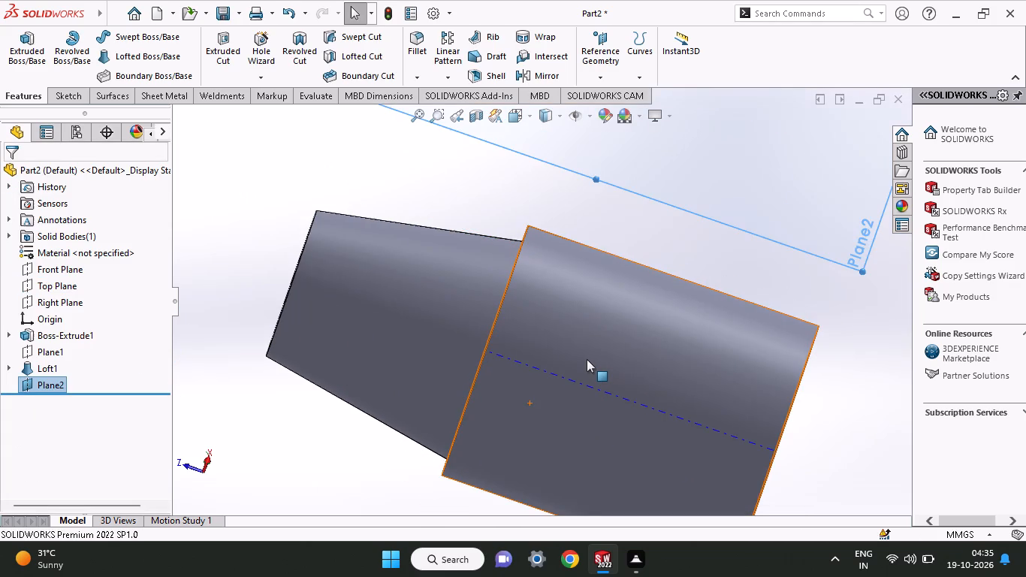
ctrl+scroll(587, 359, up, 2)
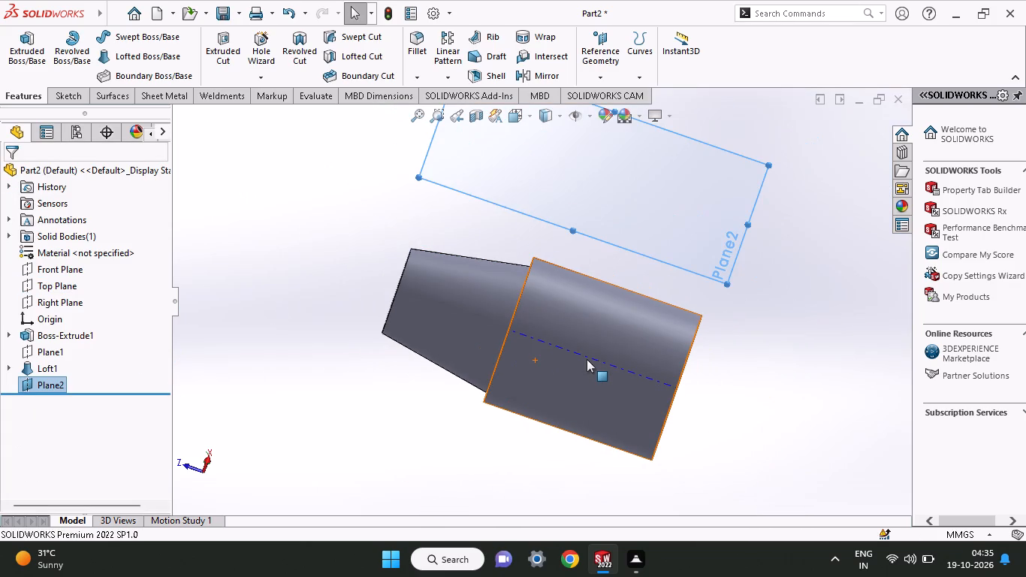
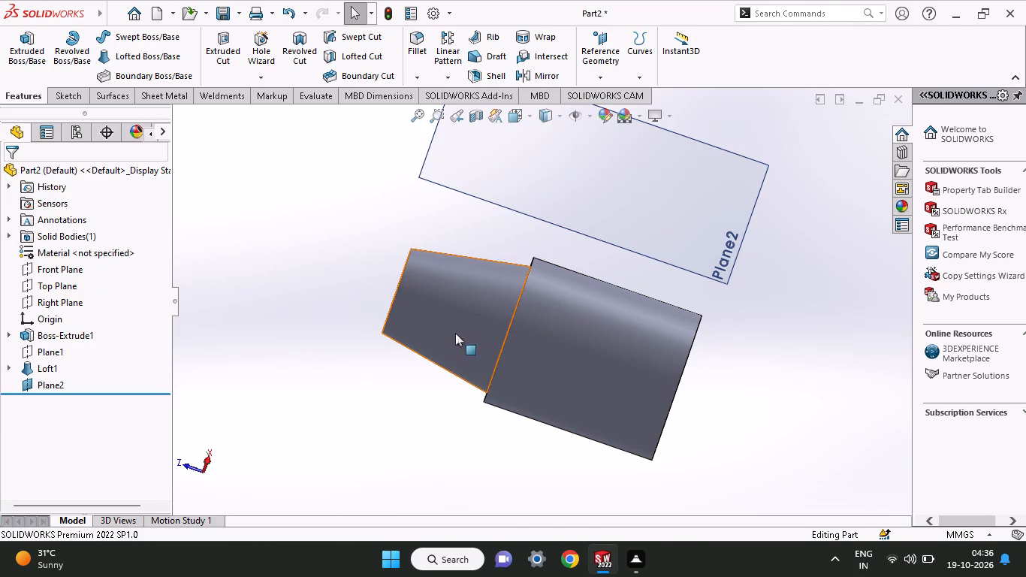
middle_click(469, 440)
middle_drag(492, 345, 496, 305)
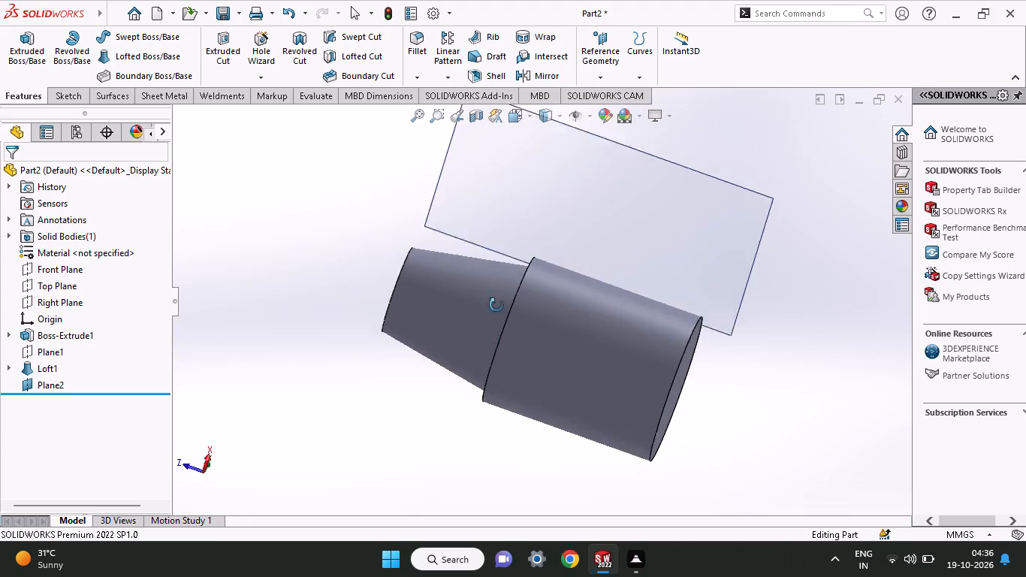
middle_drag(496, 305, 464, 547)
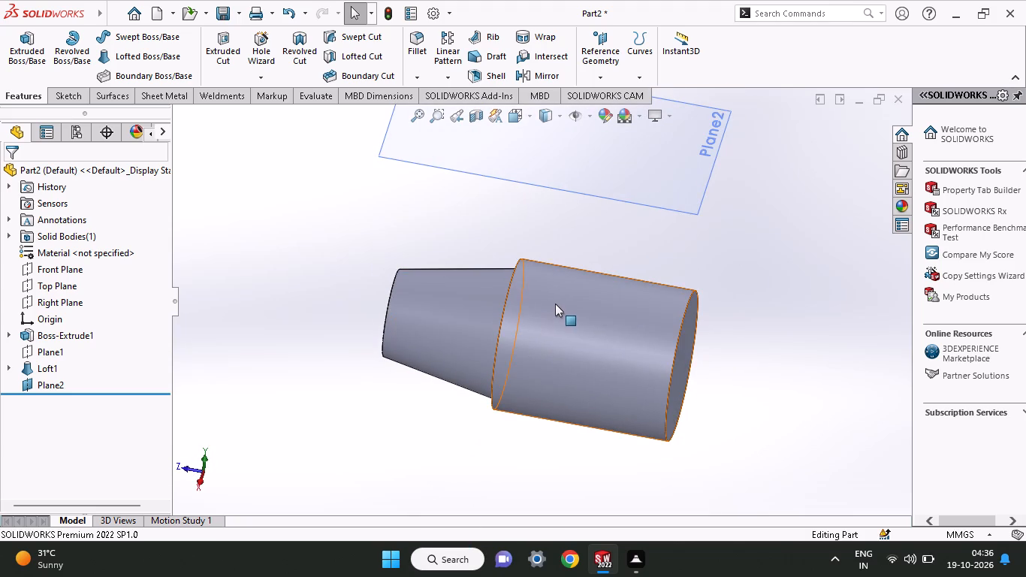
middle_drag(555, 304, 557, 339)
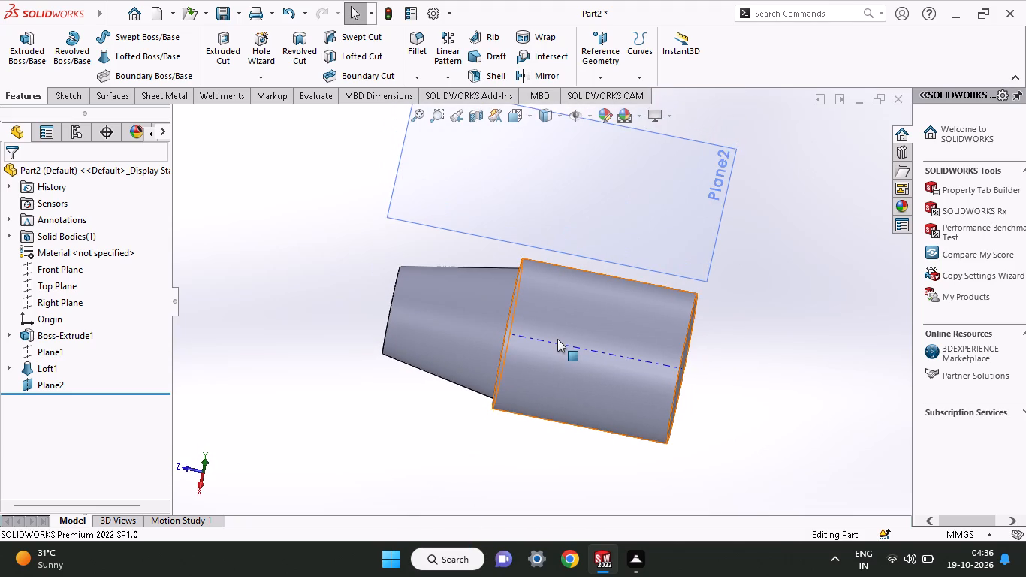
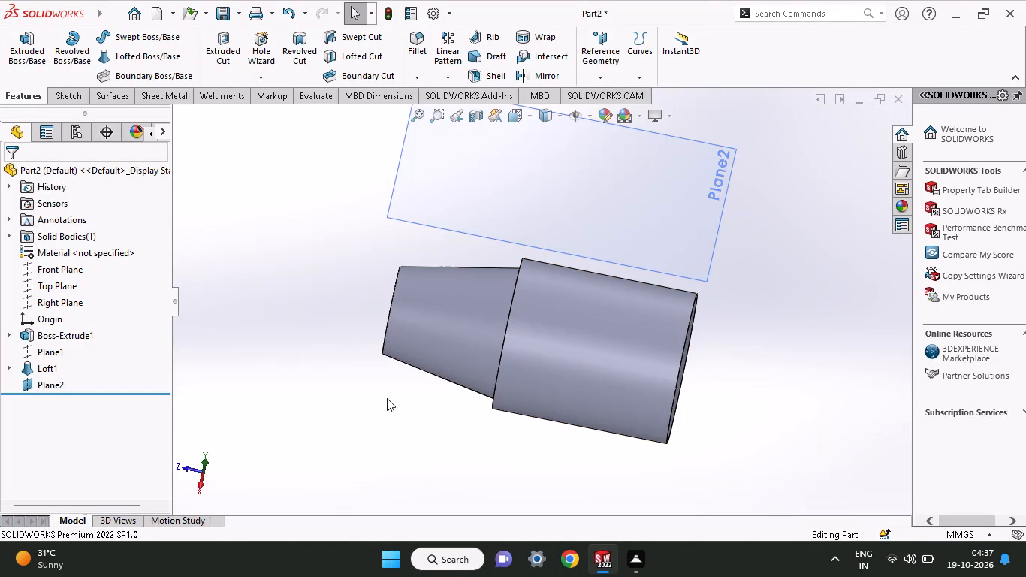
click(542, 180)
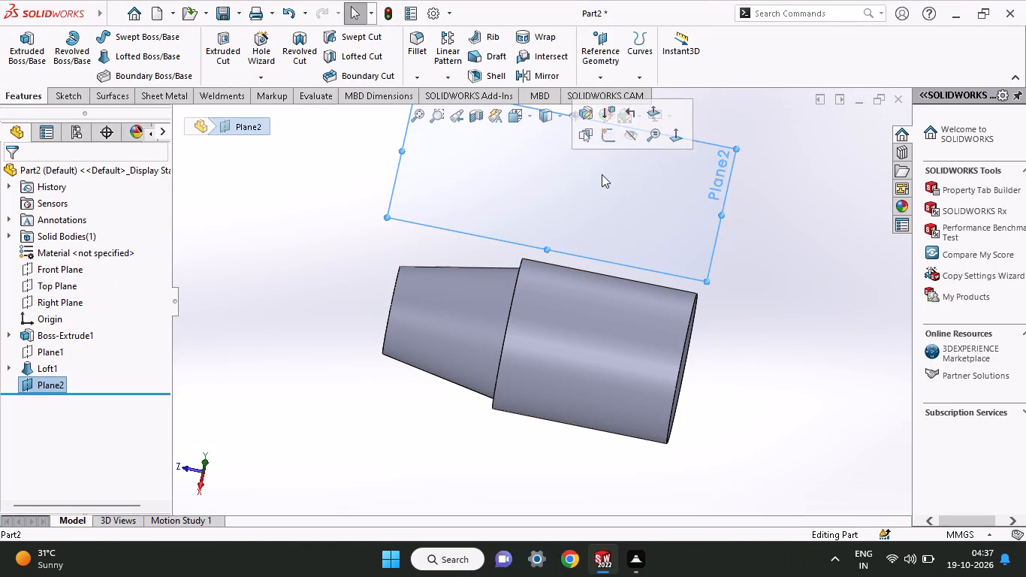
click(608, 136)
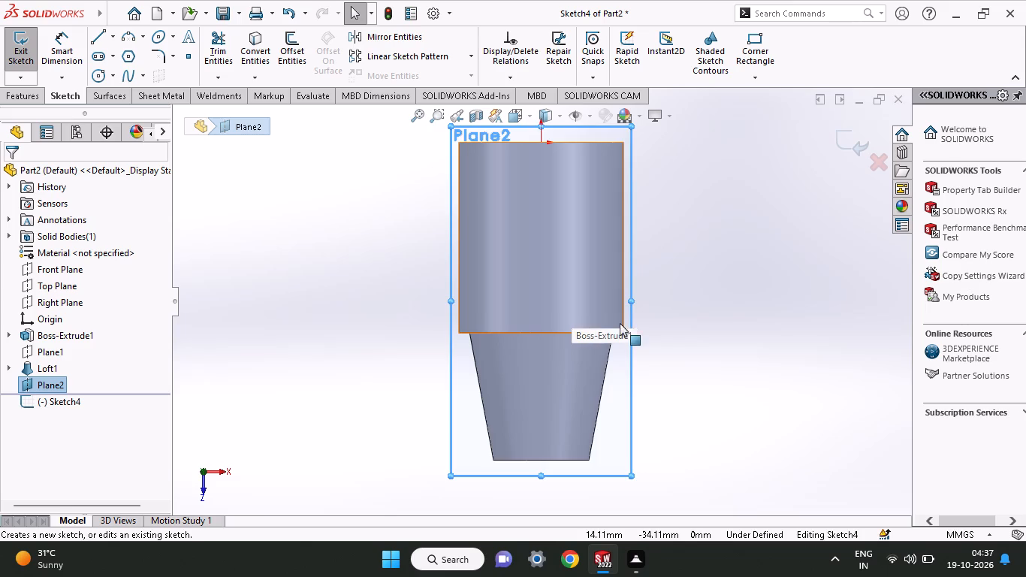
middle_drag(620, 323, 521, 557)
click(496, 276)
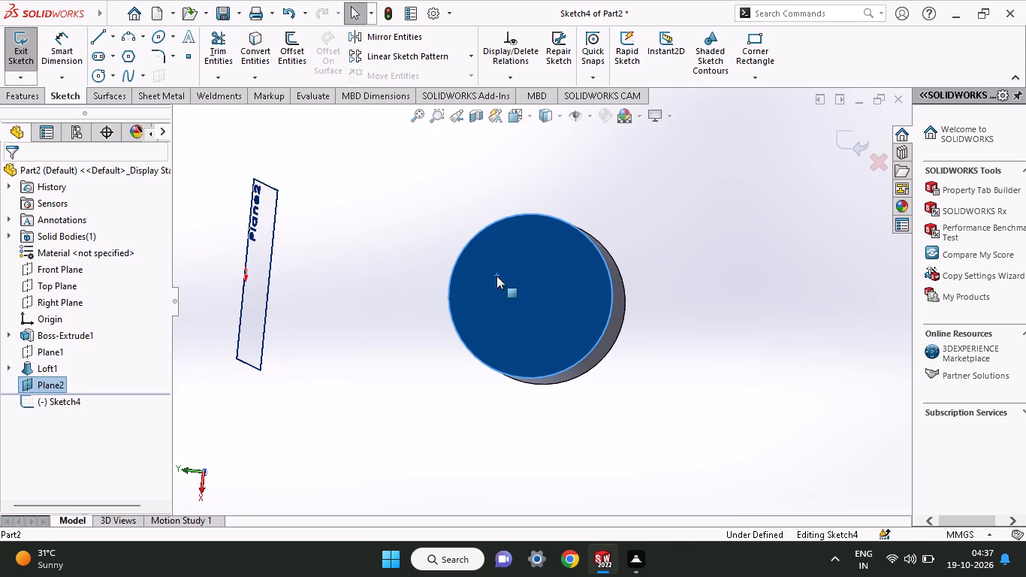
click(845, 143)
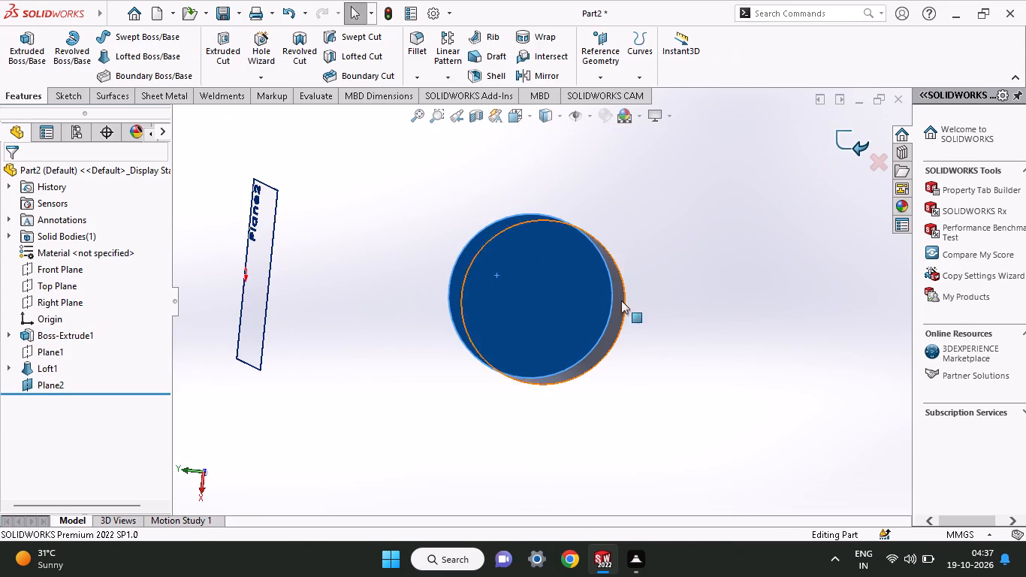
Sketch a circle about 19 mm in diameter, centred on the origin, on the cylinder's flat end face opposite the taper.
click(575, 297)
click(647, 250)
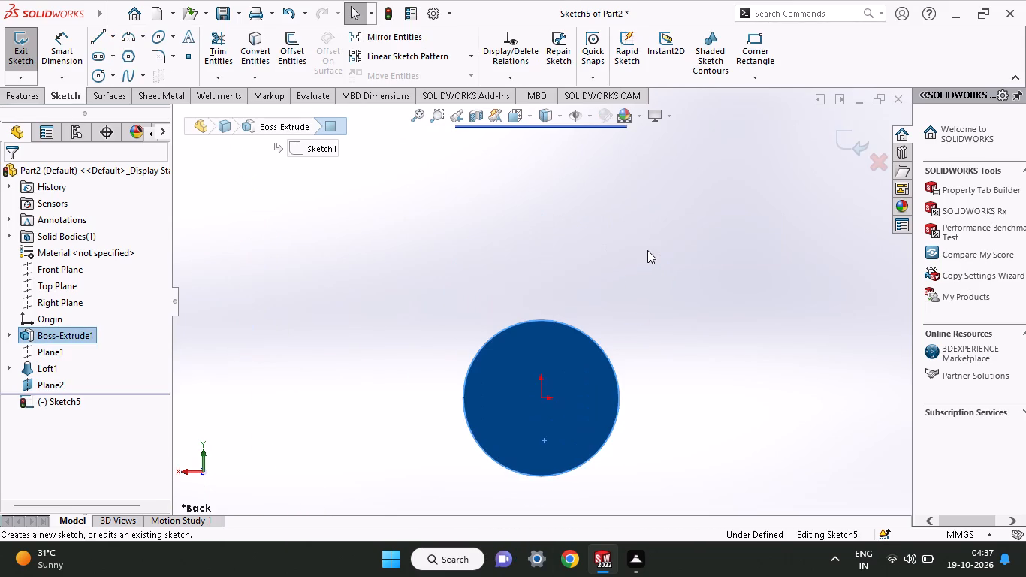
click(94, 76)
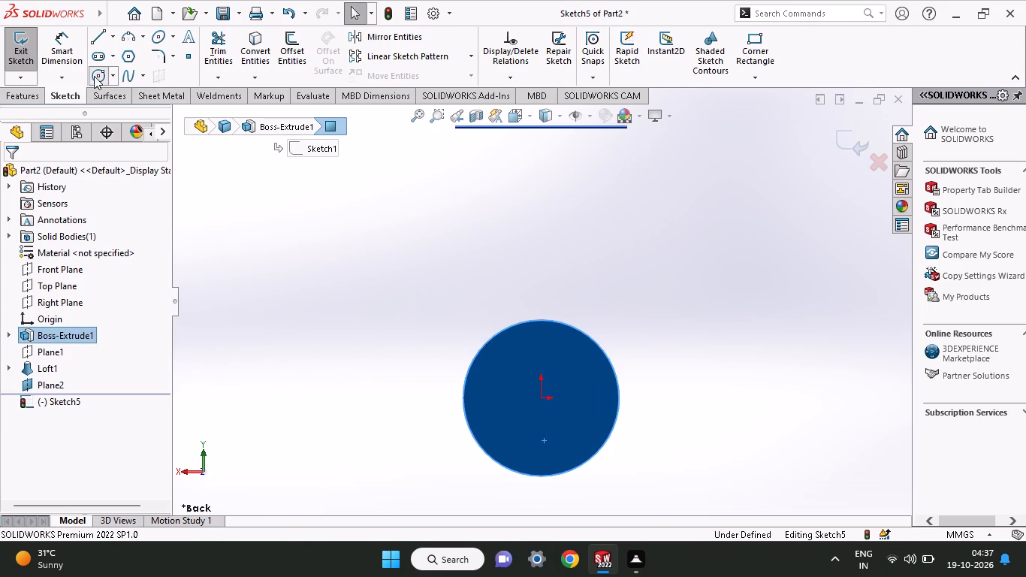
click(544, 400)
click(580, 427)
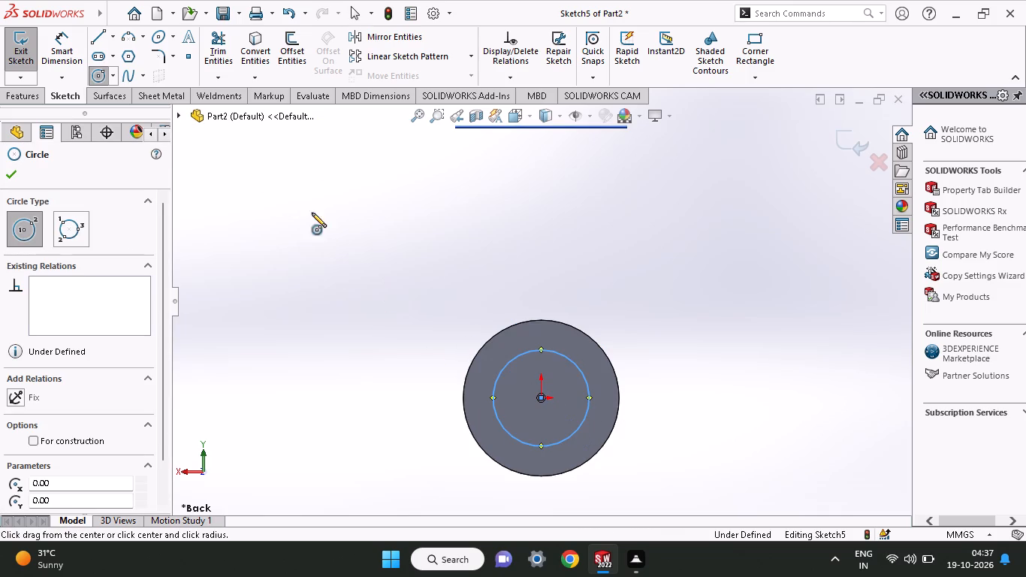
Dimension the circle's diameter and set it to 27 mm.
click(65, 53)
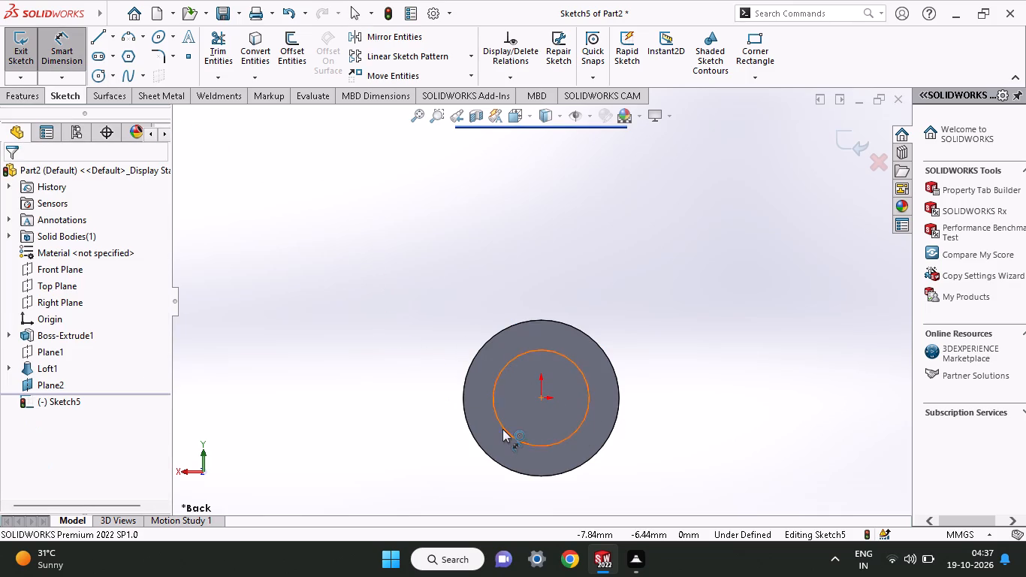
click(502, 429)
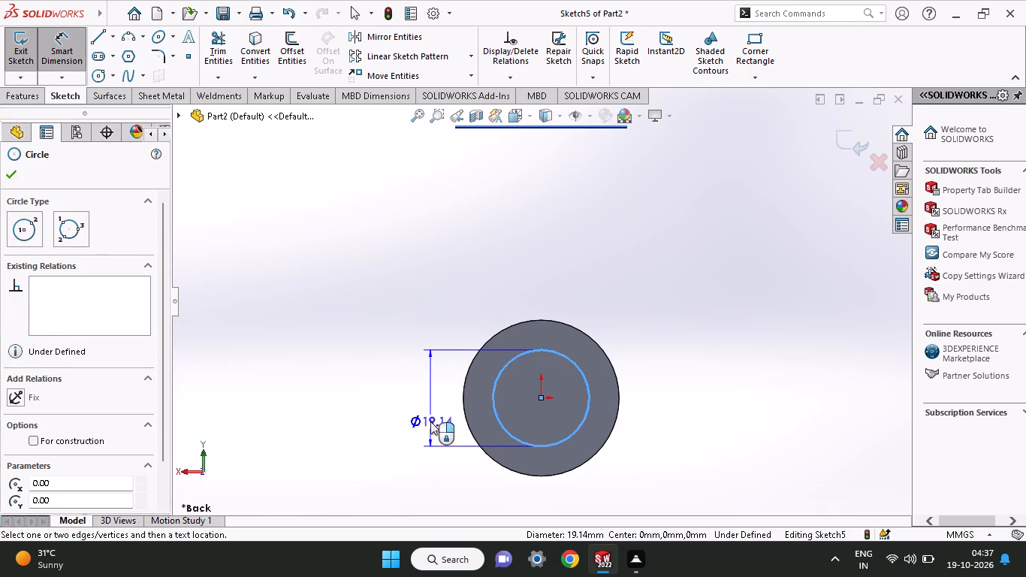
click(430, 421)
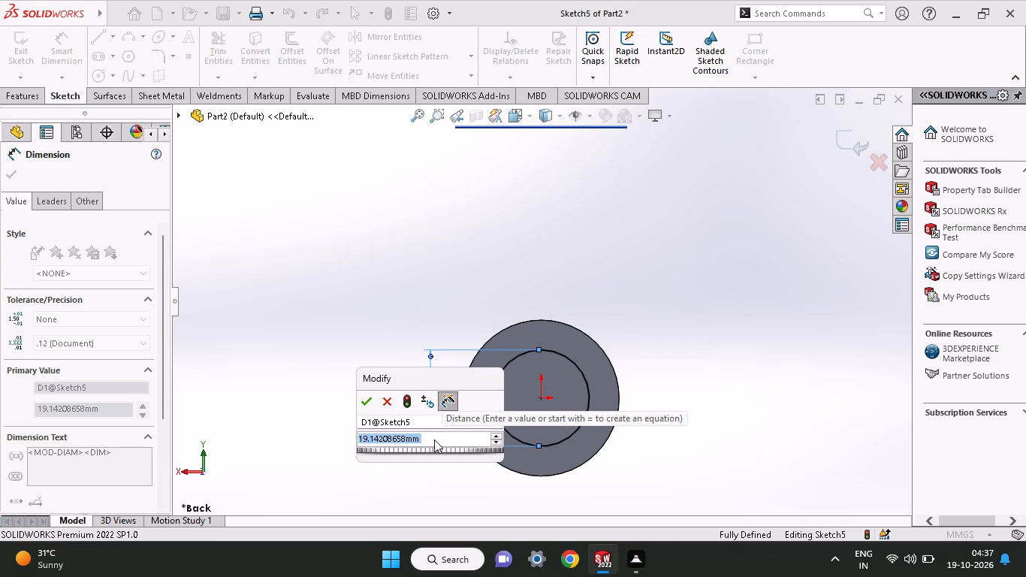
key(2)
key(Return)
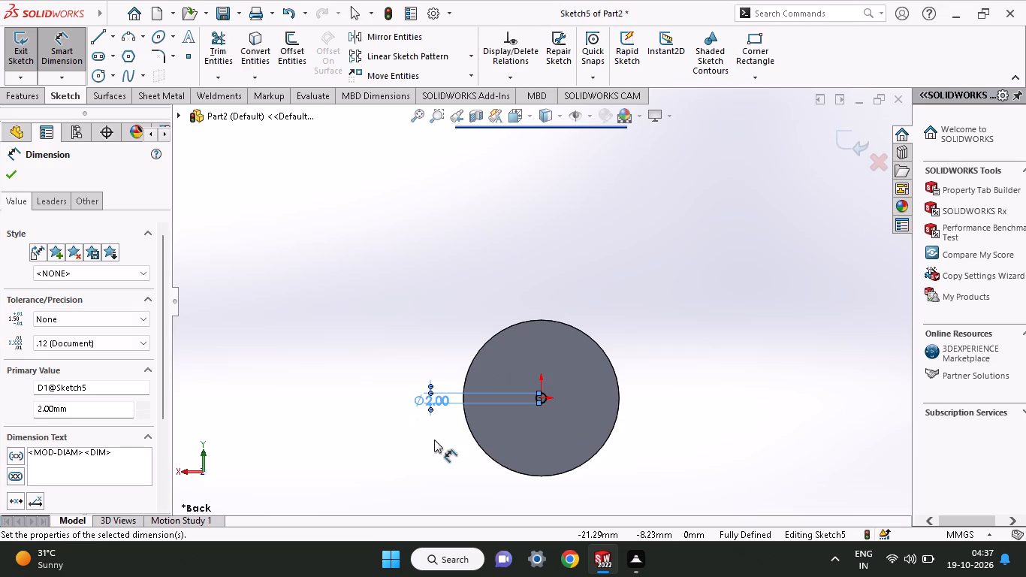
double_click(441, 394)
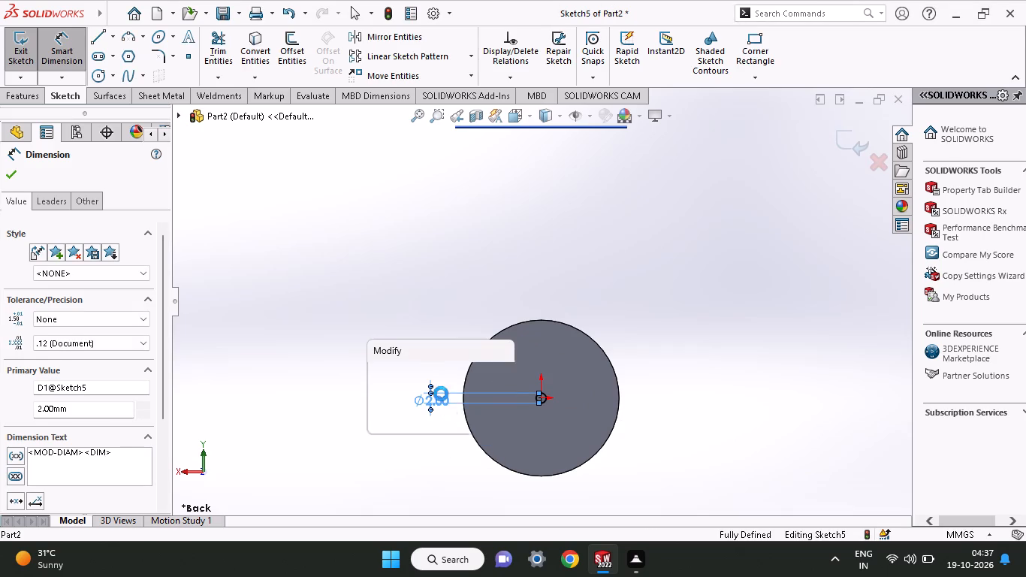
key(Down)
key(Home)
key(Return)
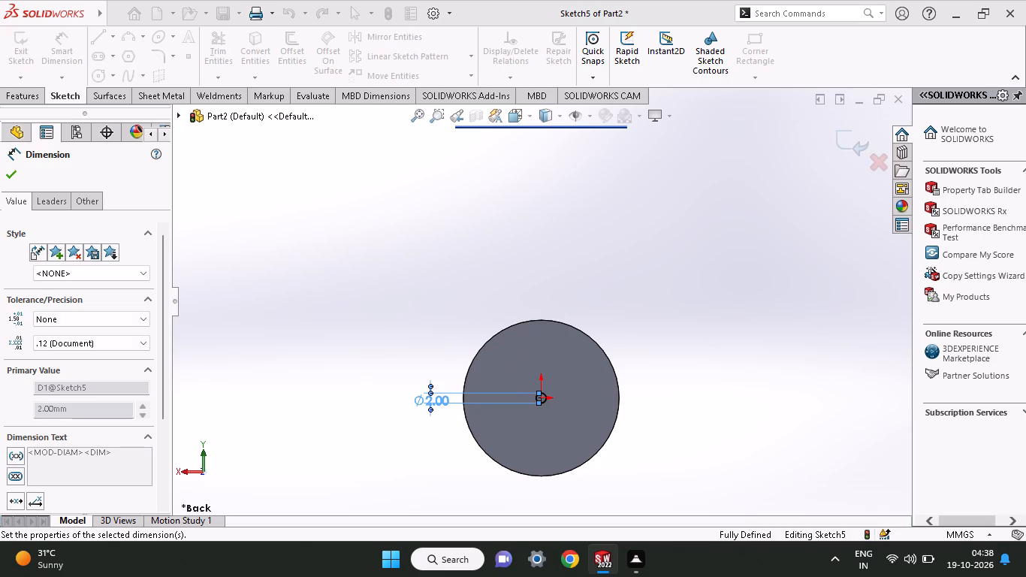
click(441, 402)
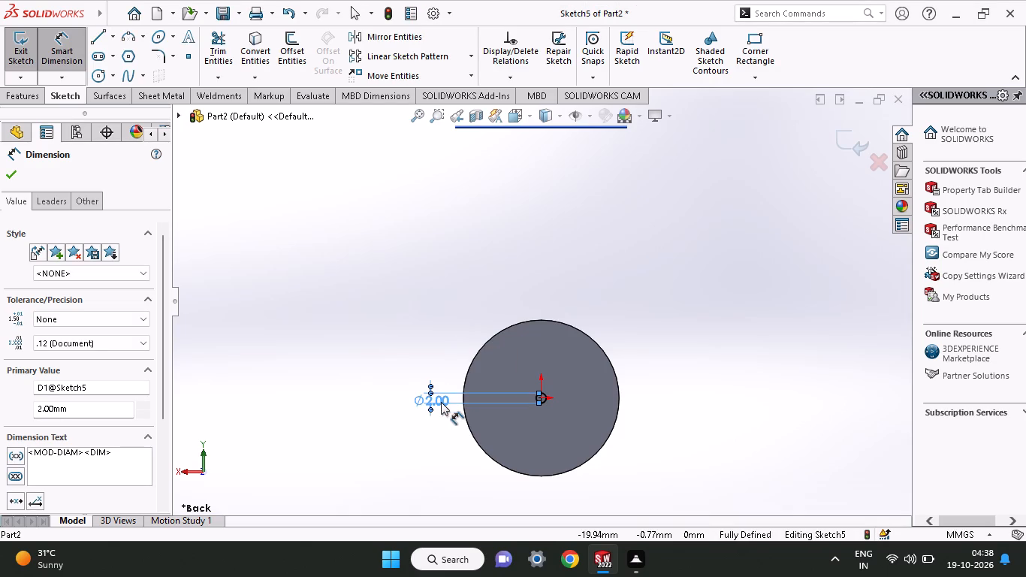
double_click(441, 402)
key(Down)
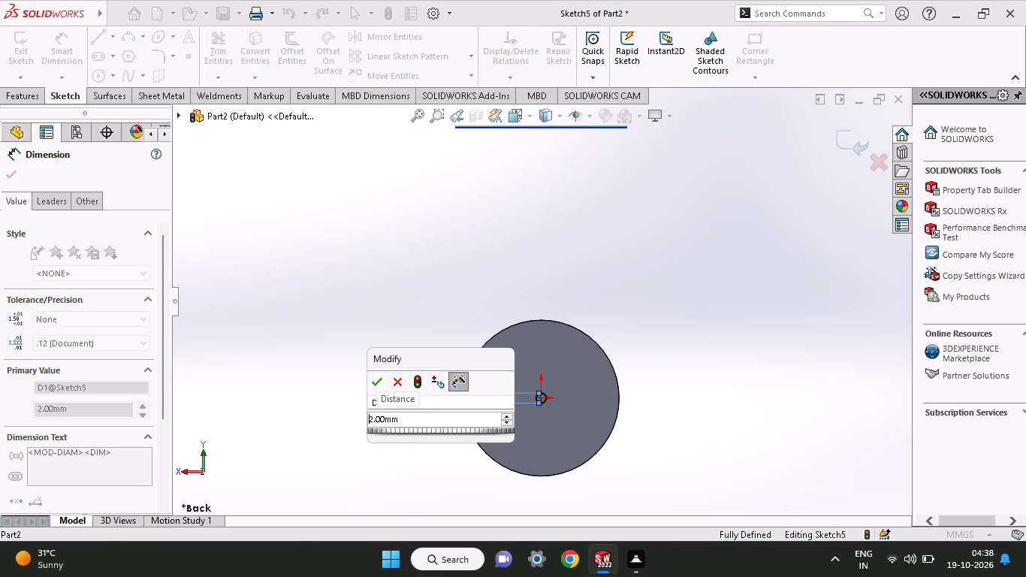
key(Right)
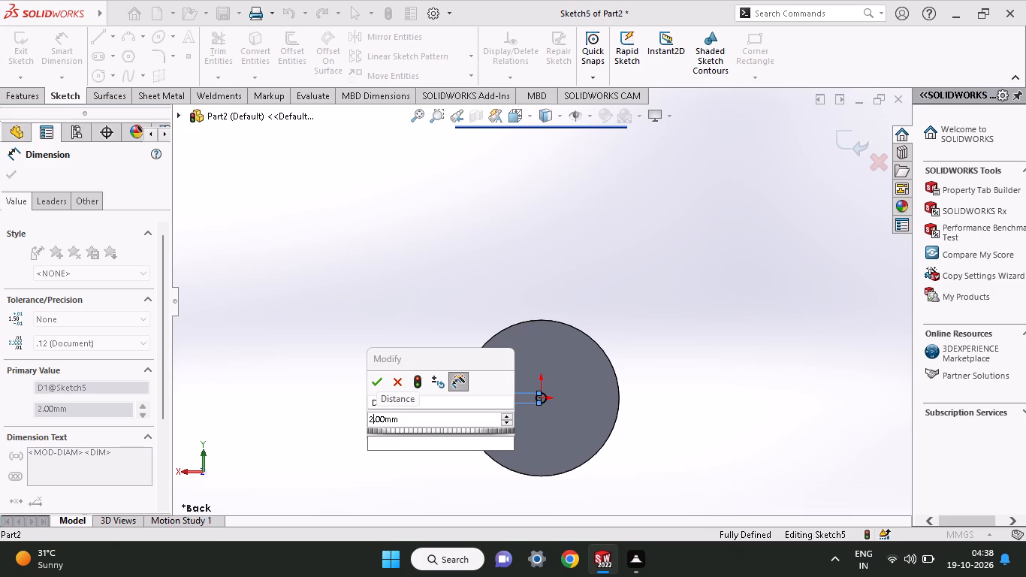
key(Right)
key(Right)
key(Right)
key(Right)
key(Right)
key(Right)
key(Right)
key(Right)
key(BackSpace)
key(BackSpace)
key(BackSpace)
key(BackSpace)
key(BackSpace)
key(BackSpace)
key(BackSpace)
key(BackSpace)
key(BackSpace)
key(BackSpace)
key(BackSpace)
key(BackSpace)
key(BackSpace)
key(BackSpace)
key(BackSpace)
key(BackSpace)
key(BackSpace)
key(BackSpace)
key(BackSpace)
key(BackSpace)
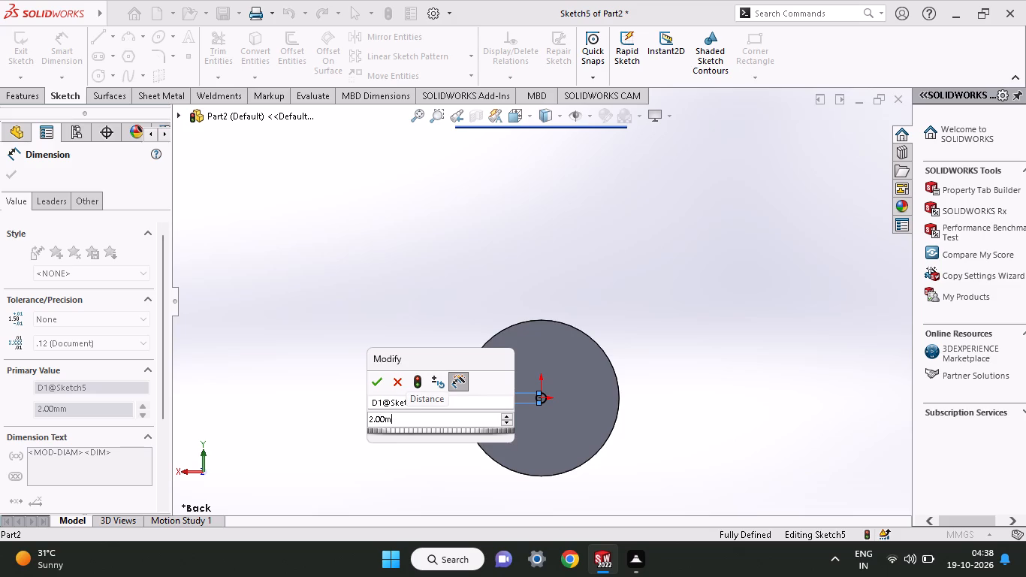
key(7)
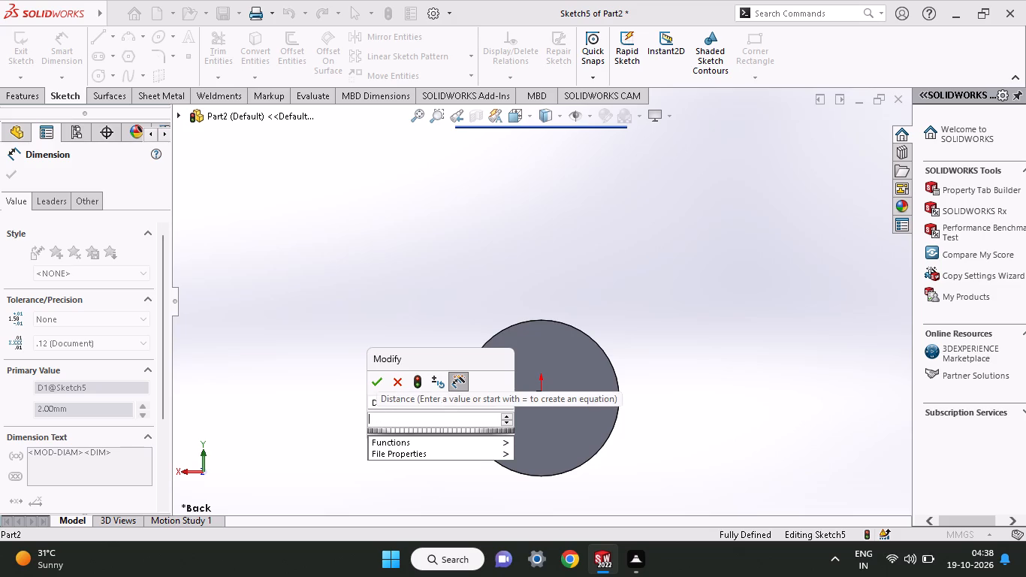
key(BackSpace)
key(2)
key(7)
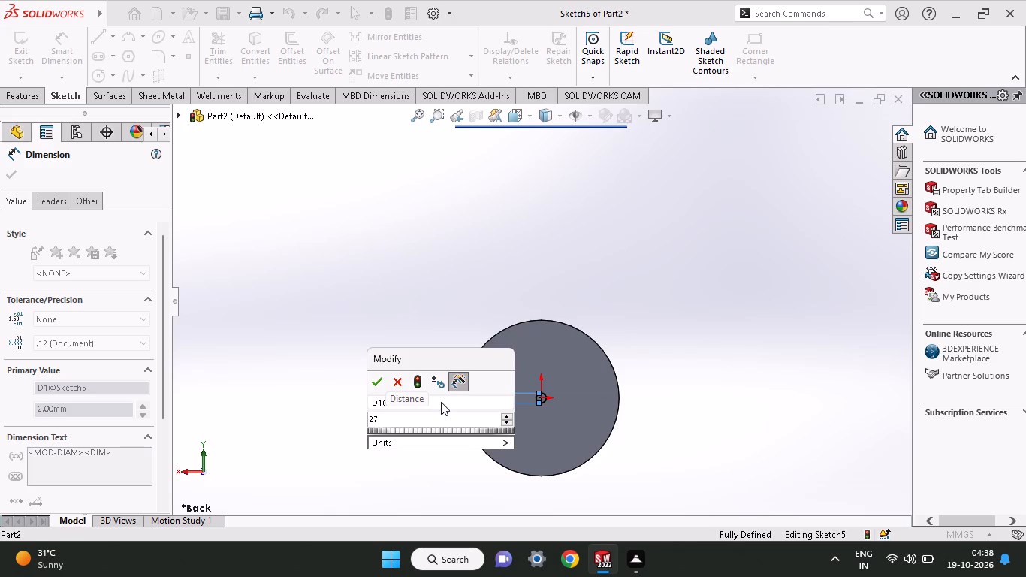
key(Return)
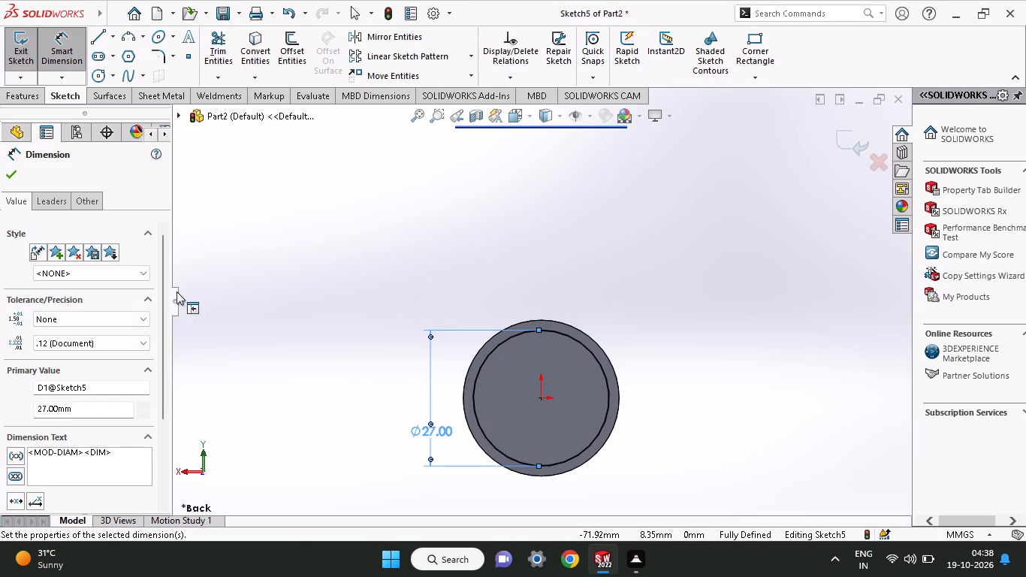
Cut-extrude the 27 mm circle into the cylinder with a blind depth of 30 mm.
click(36, 96)
click(221, 33)
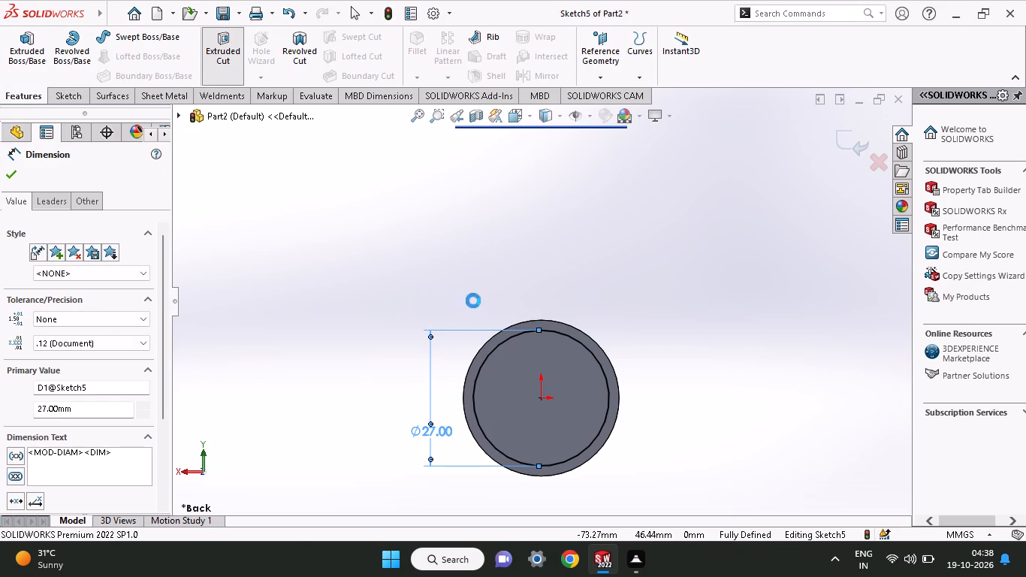
middle_drag(598, 284, 670, 379)
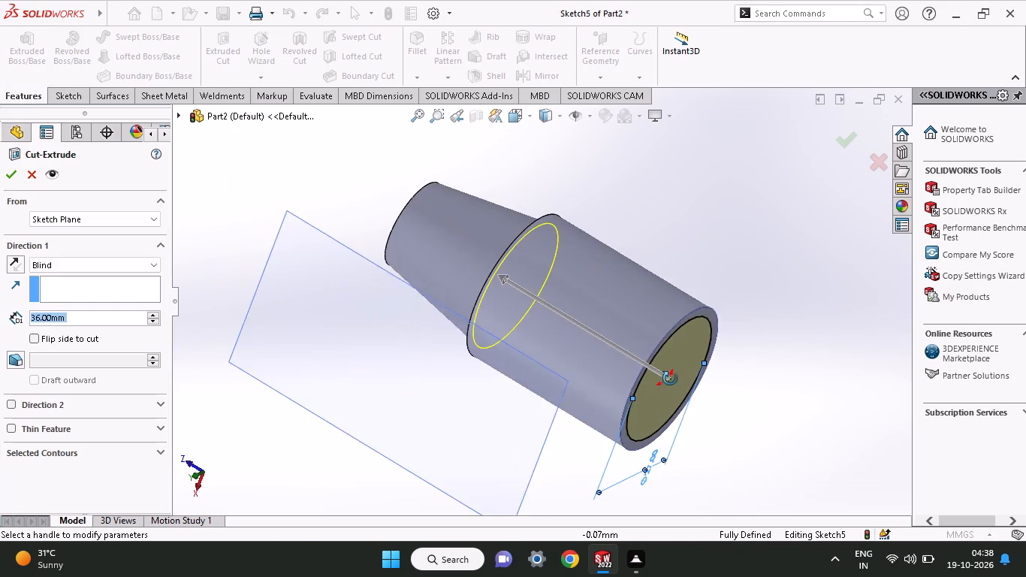
middle_drag(670, 379, 673, 391)
drag(86, 319, 0, 315)
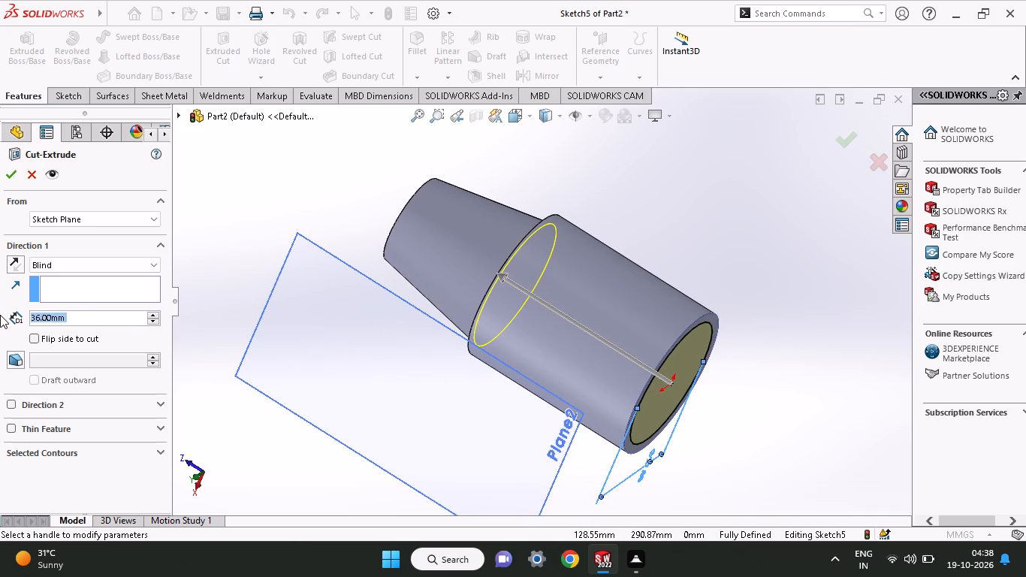
text(30)
key(Return)
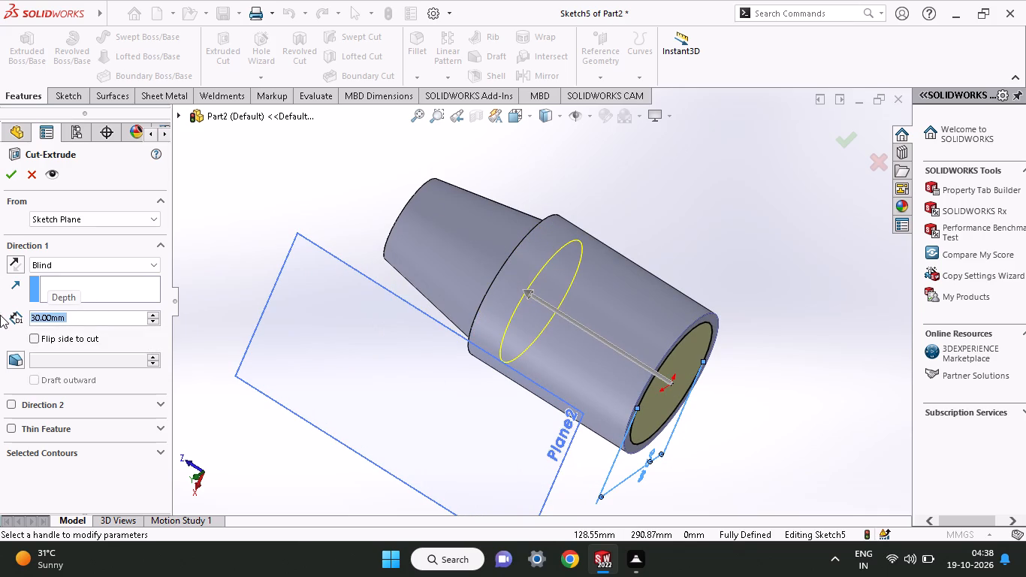
click(14, 178)
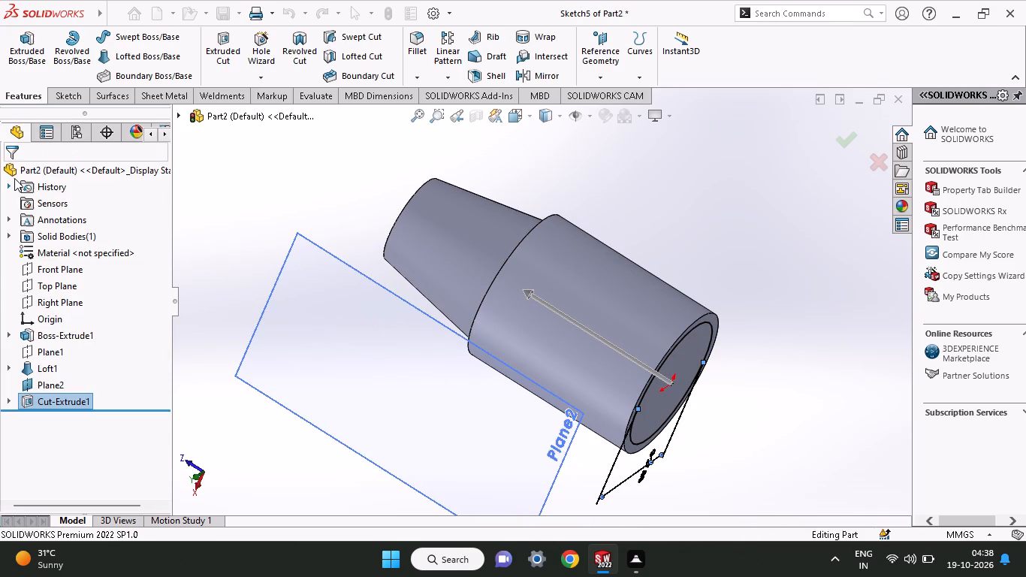
middle_drag(509, 370, 445, 301)
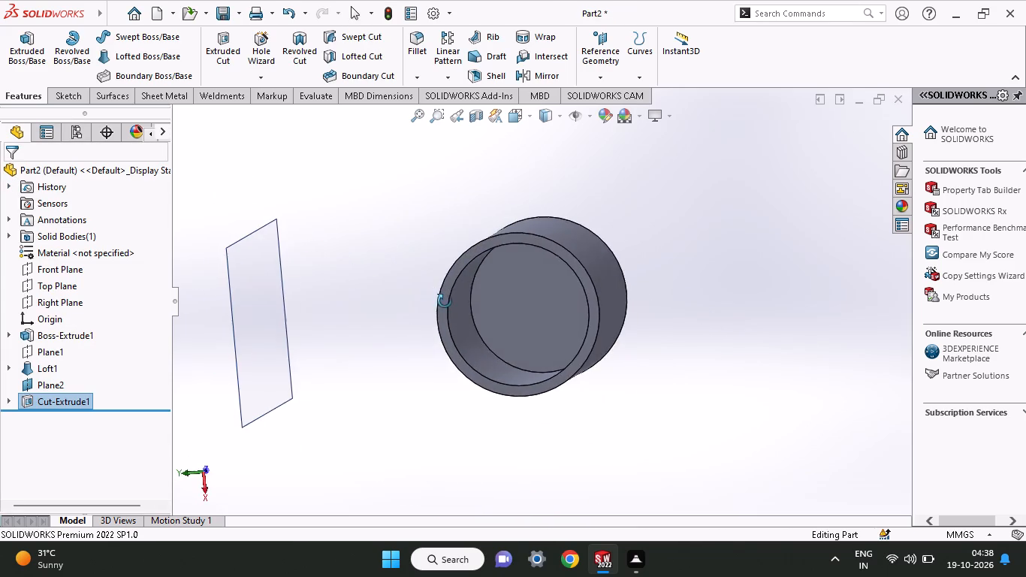
middle_drag(445, 301, 475, 339)
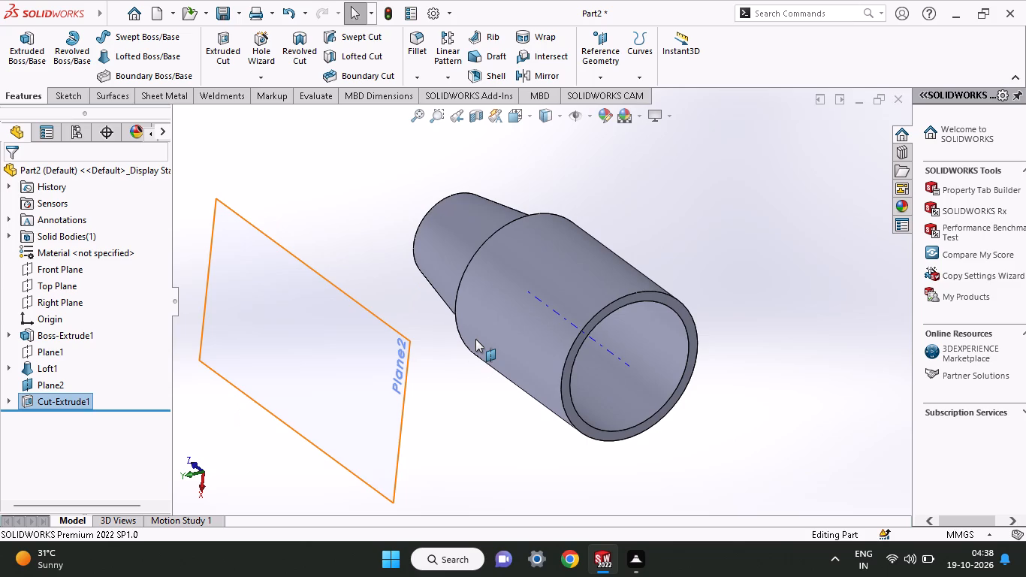
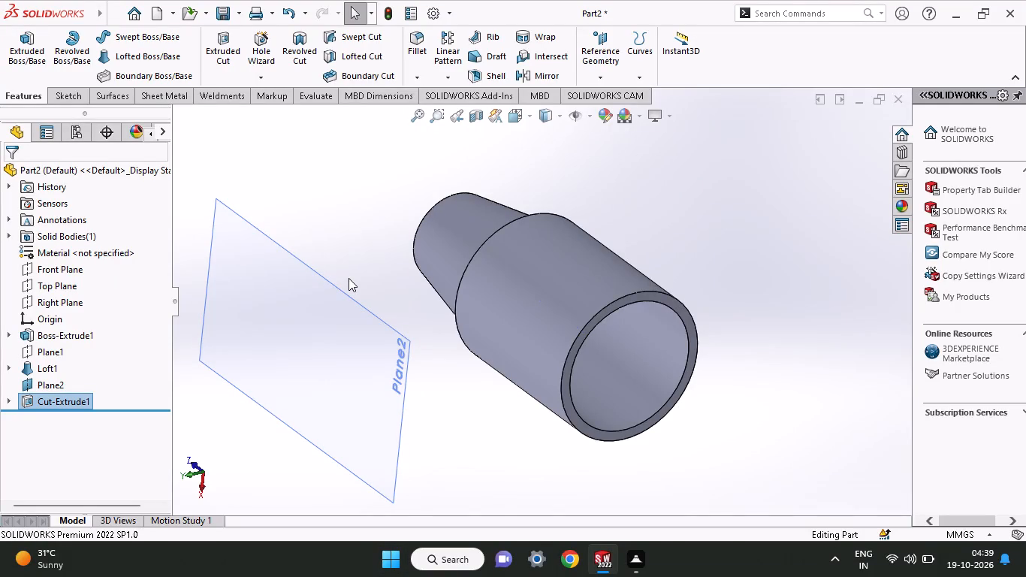
Sketch a circle about 9 mm in diameter, centred on the origin, on the small end face of the lofted taper.
middle_drag(349, 278, 385, 288)
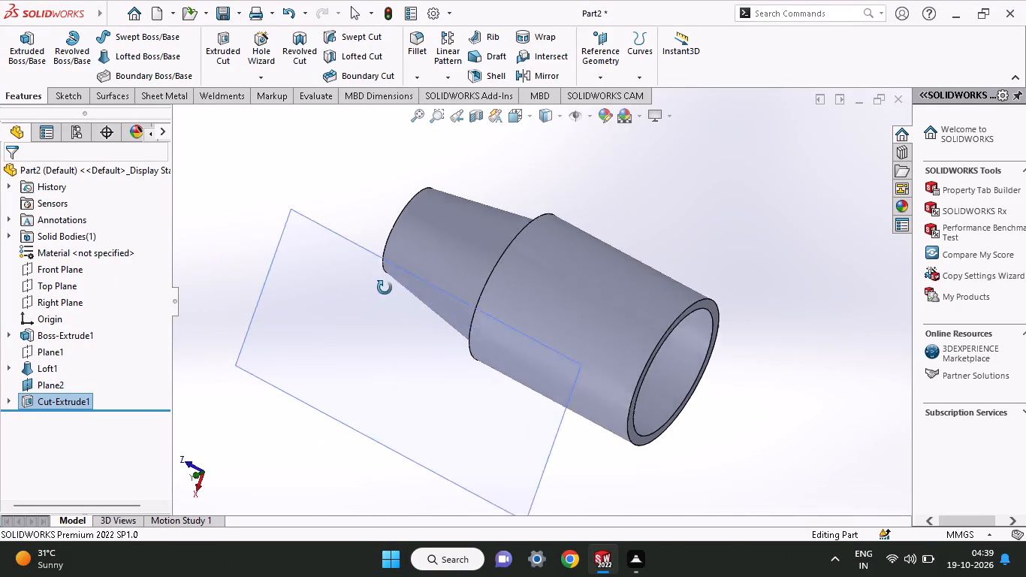
middle_drag(385, 288, 481, 311)
click(493, 234)
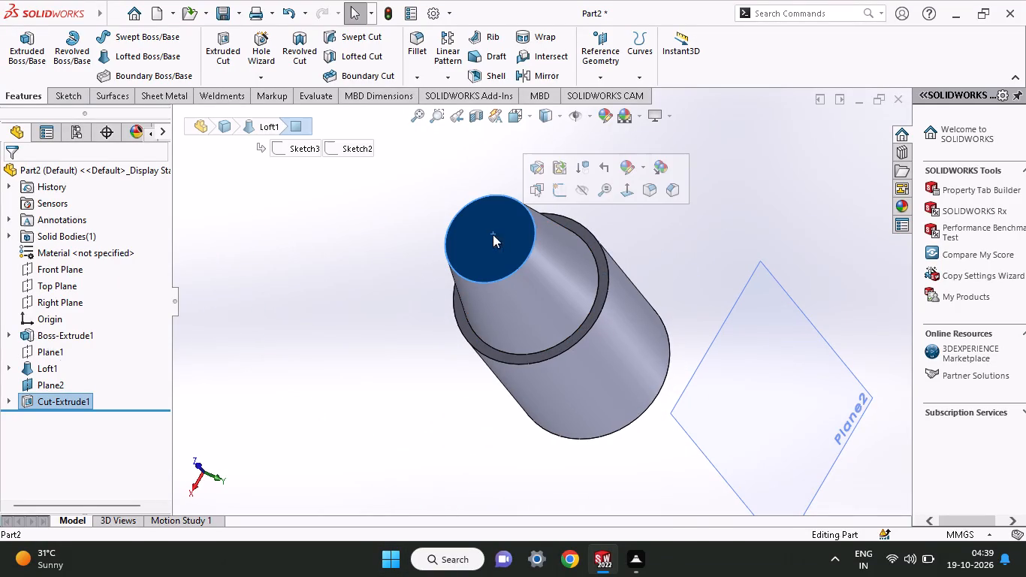
click(563, 184)
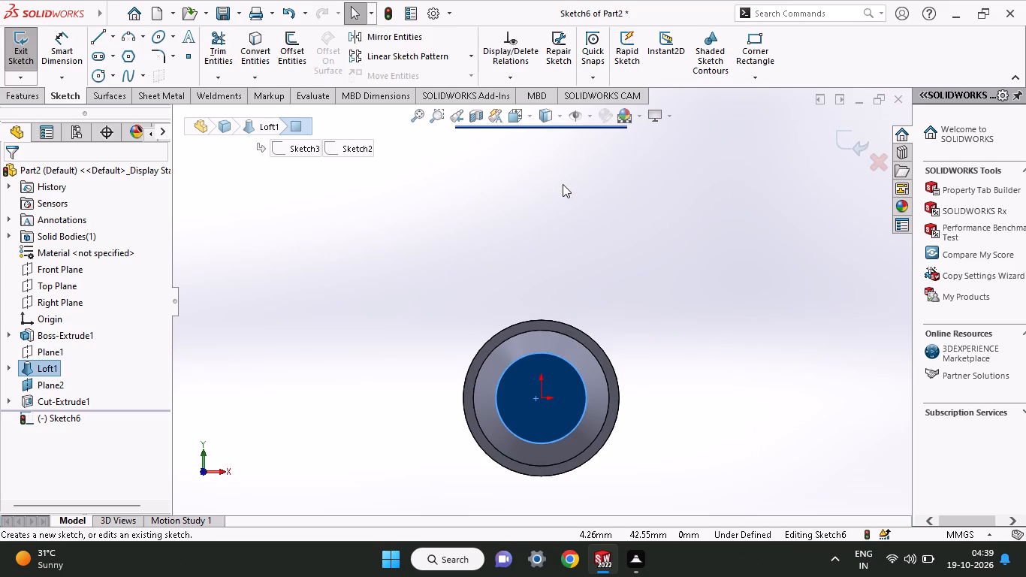
click(95, 71)
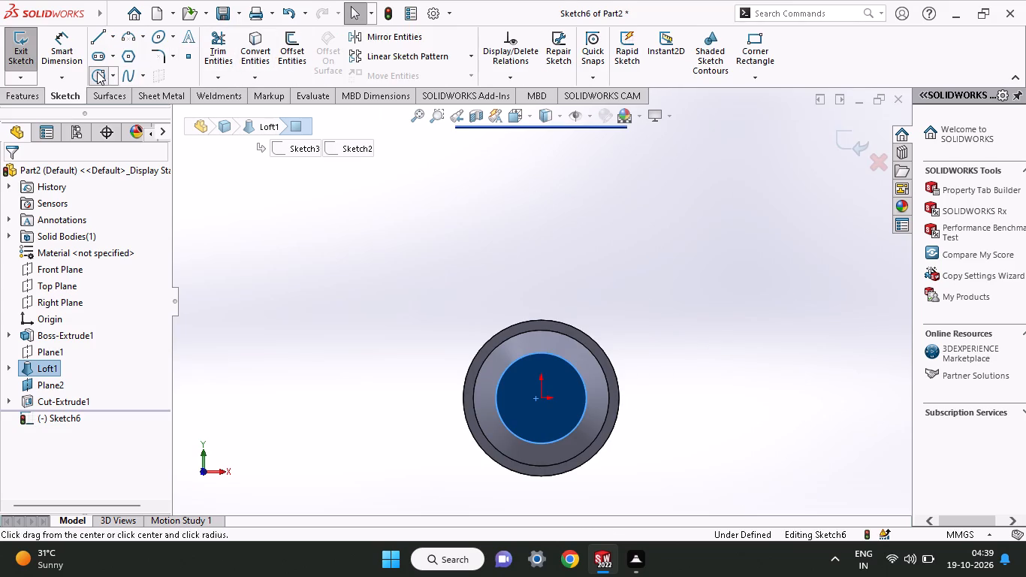
click(540, 397)
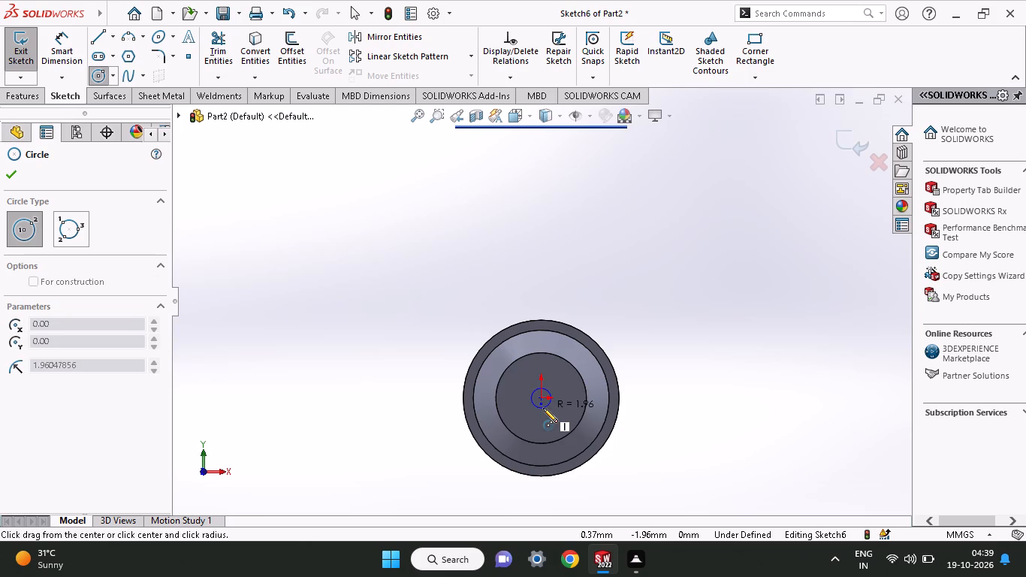
click(550, 418)
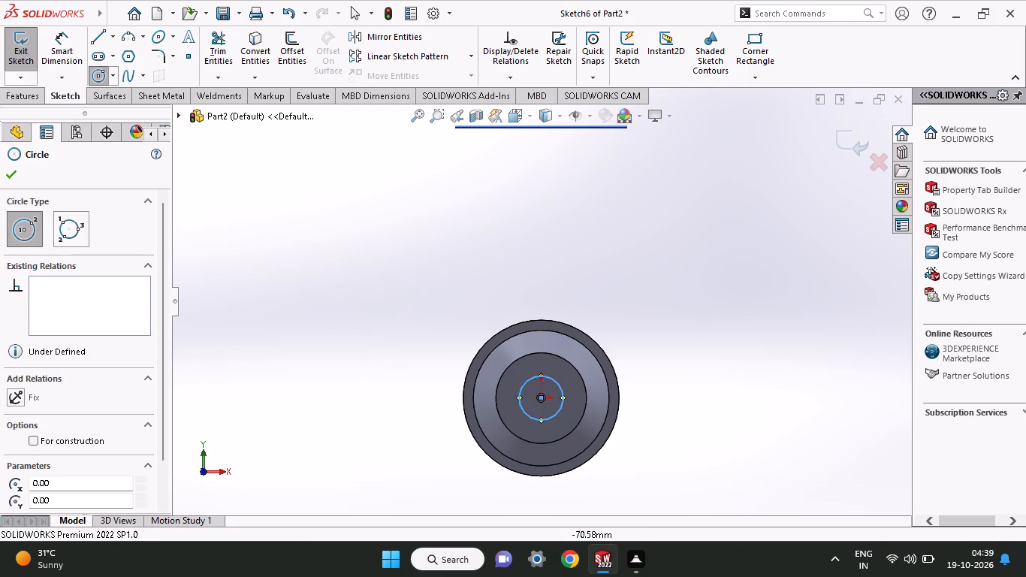
Dimension the circle's diameter and set it to 12.5 mm.
click(43, 50)
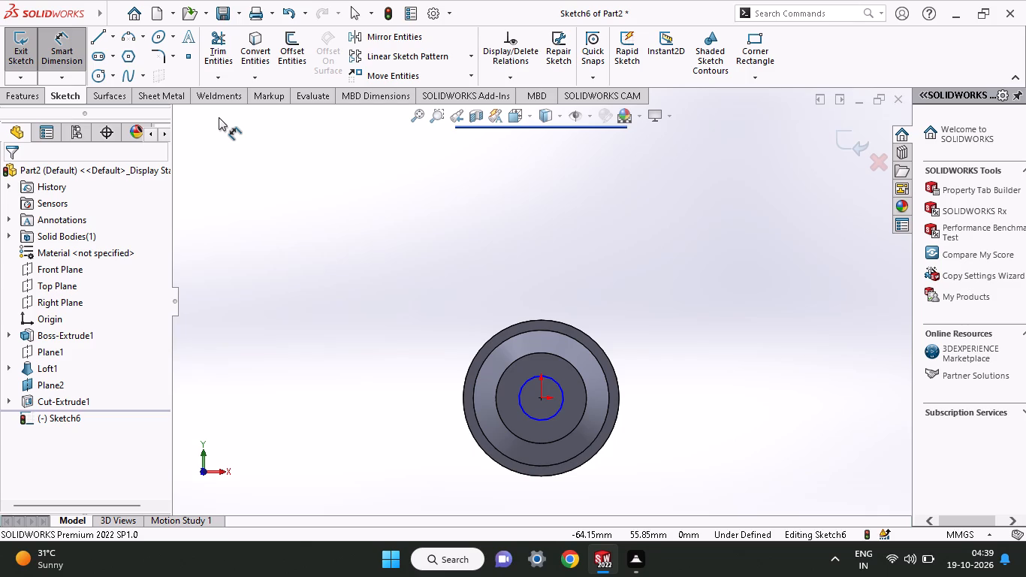
click(566, 406)
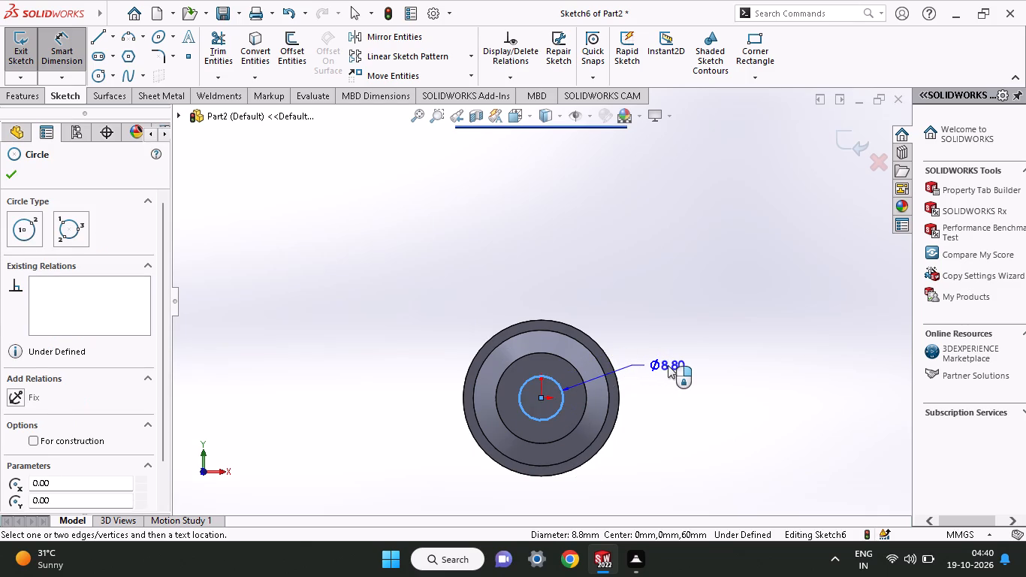
click(668, 365)
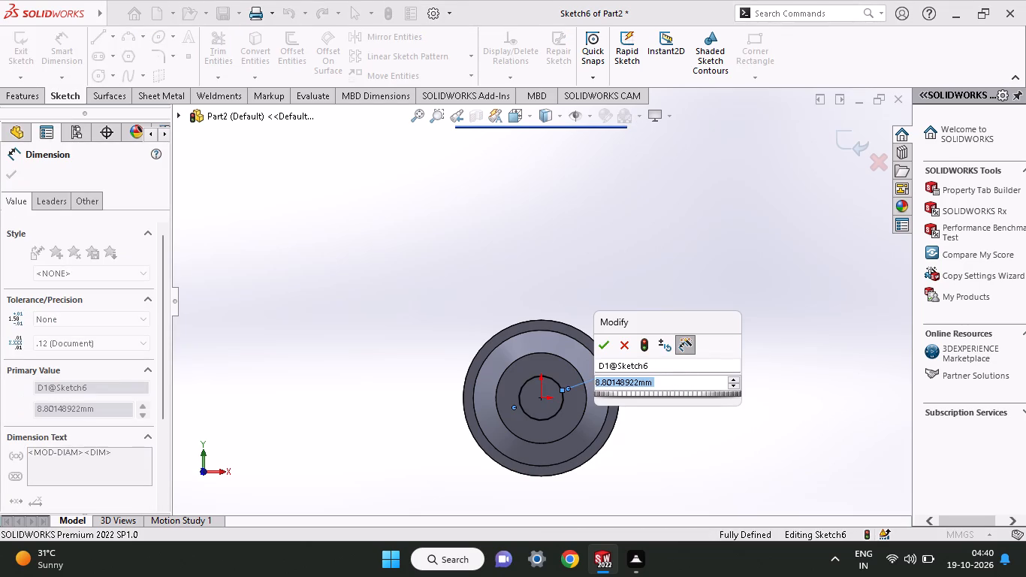
text(12.5)
key(Return)
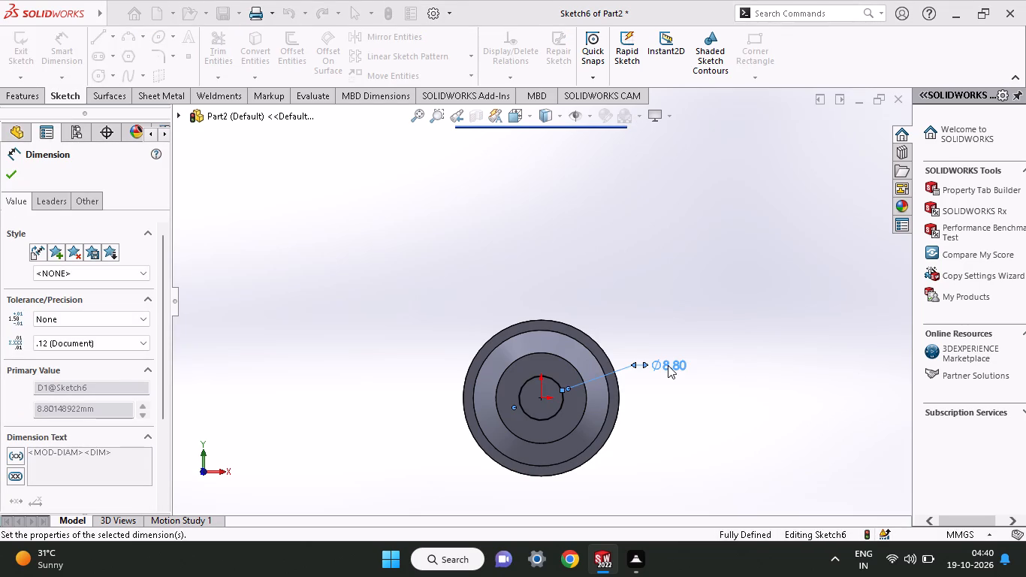
Cut-extrude the 12.5 mm circle into the taper with a blind depth of 30 mm.
click(17, 92)
click(227, 71)
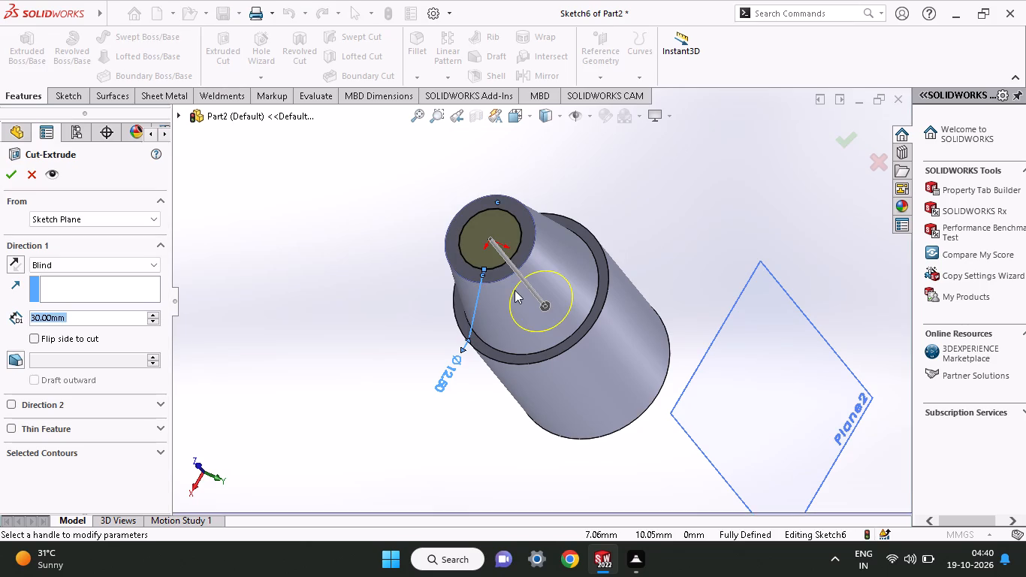
middle_drag(515, 287, 445, 393)
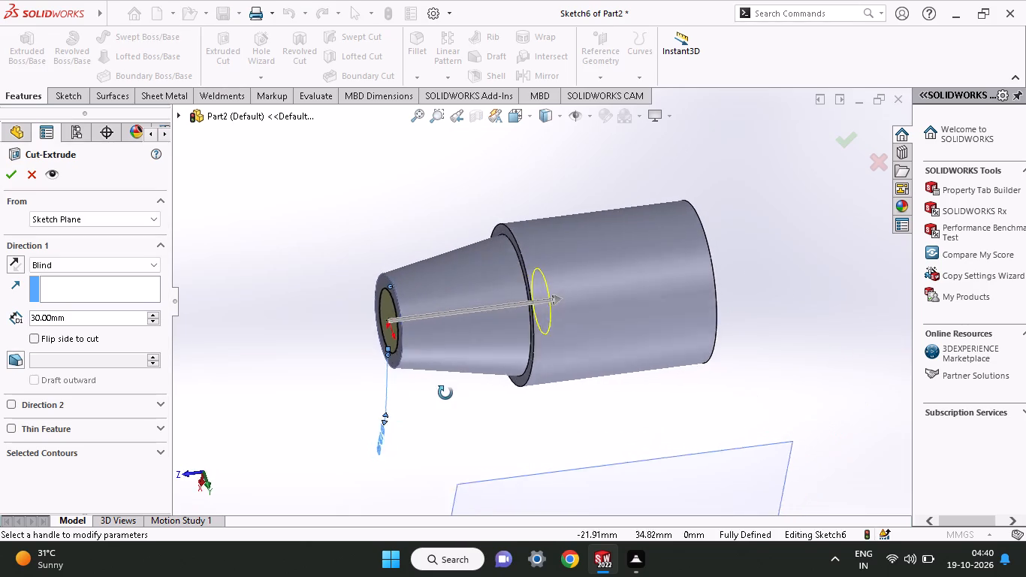
middle_drag(445, 393, 436, 403)
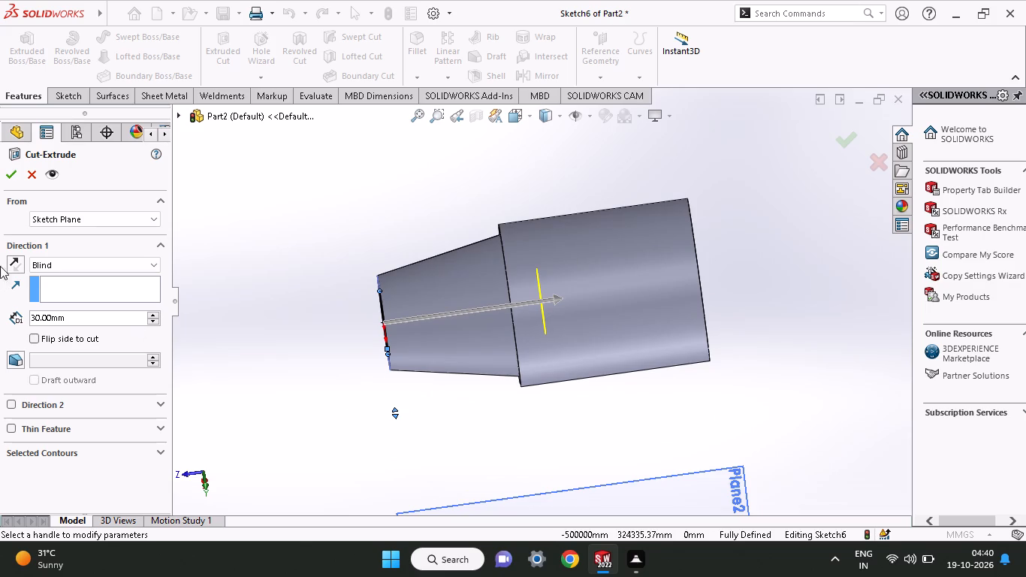
click(11, 178)
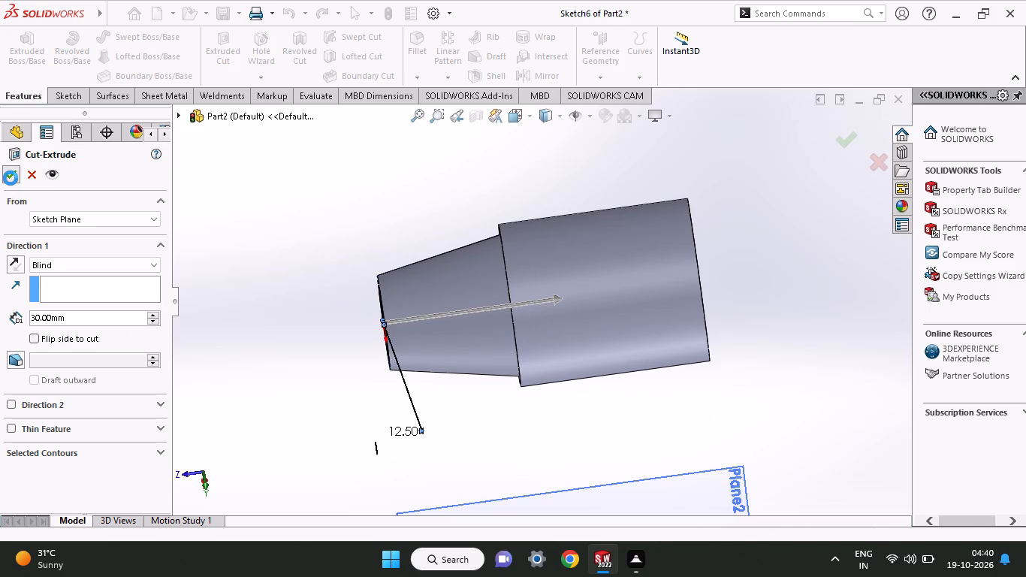
On Plane2, sketch a line about 31 mm long along the cylinder's axis, in line with the origin and starting just inside the open end.
middle_drag(388, 429, 450, 424)
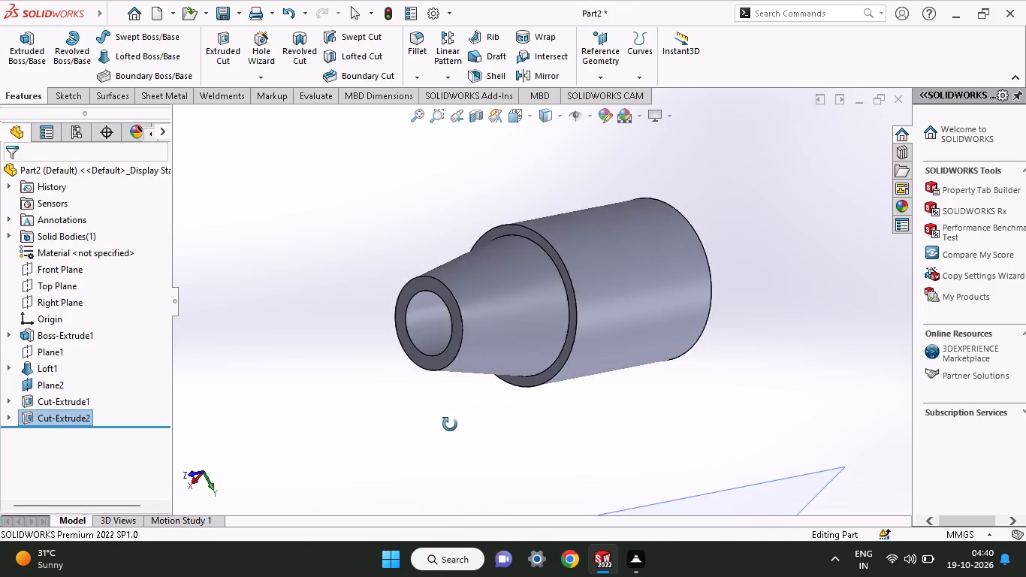
middle_drag(450, 424, 367, 273)
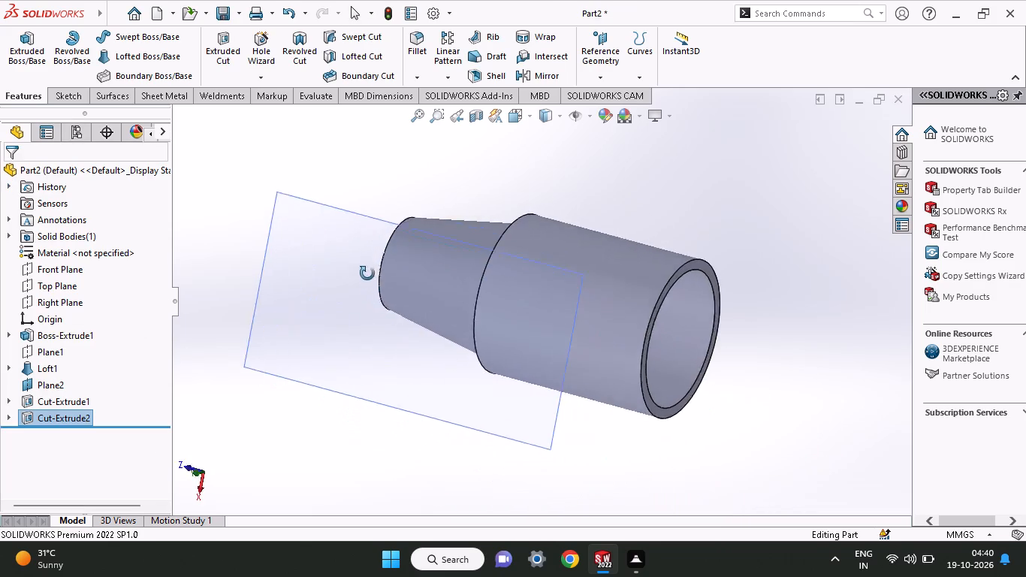
middle_drag(367, 273, 347, 161)
middle_drag(487, 233, 512, 207)
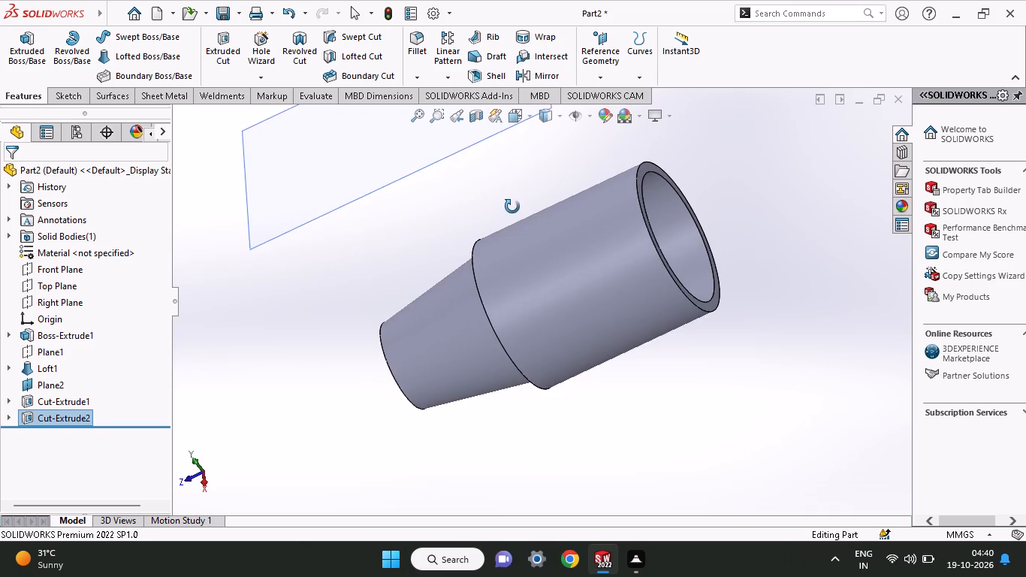
middle_drag(512, 207, 537, 321)
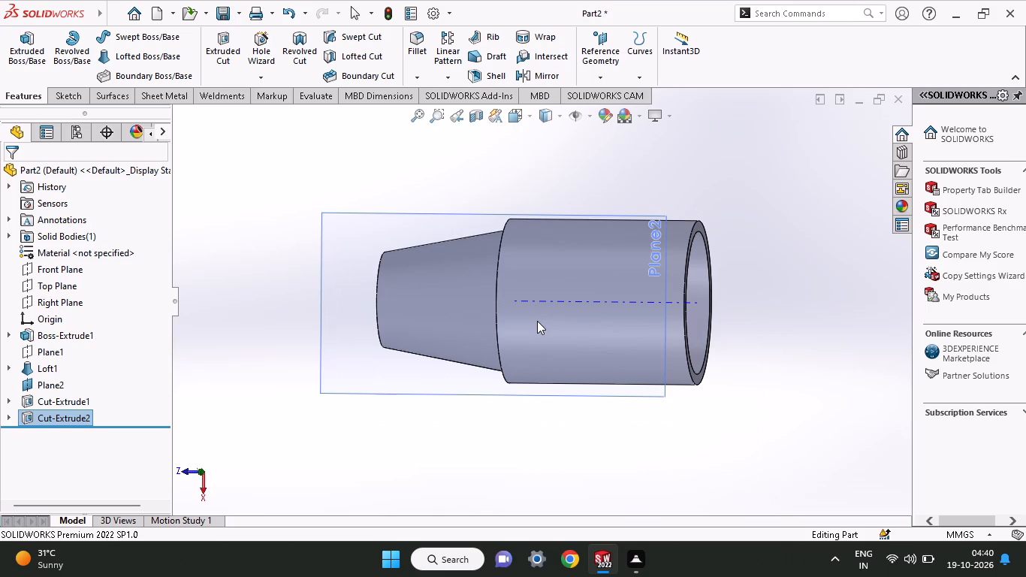
click(602, 375)
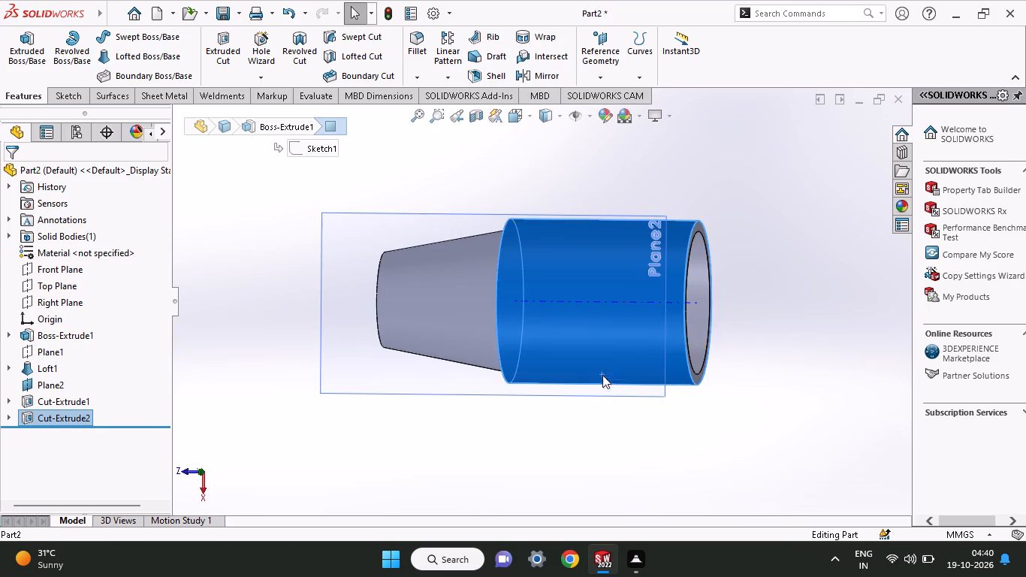
click(656, 421)
middle_drag(656, 421, 668, 440)
click(511, 392)
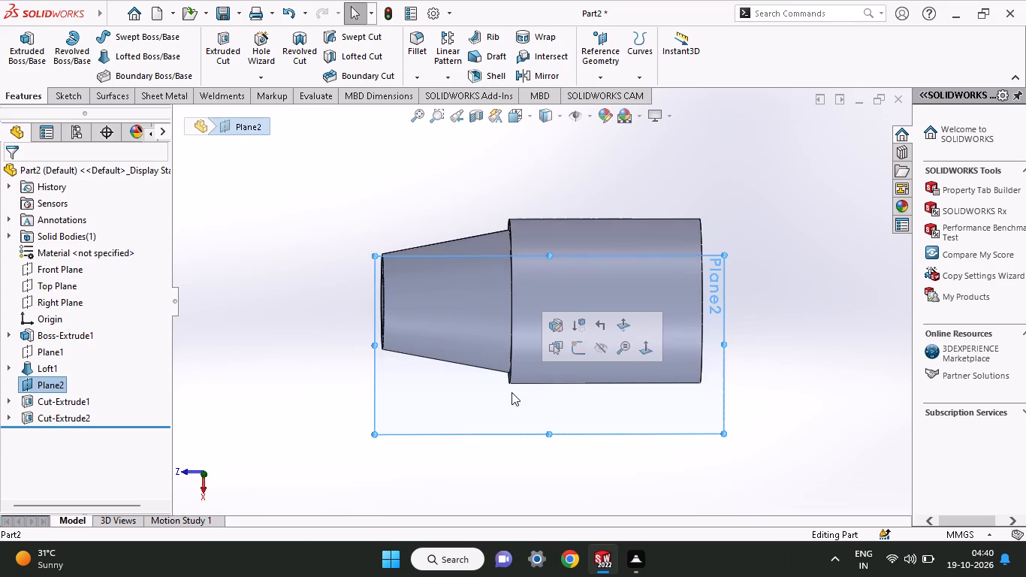
click(577, 352)
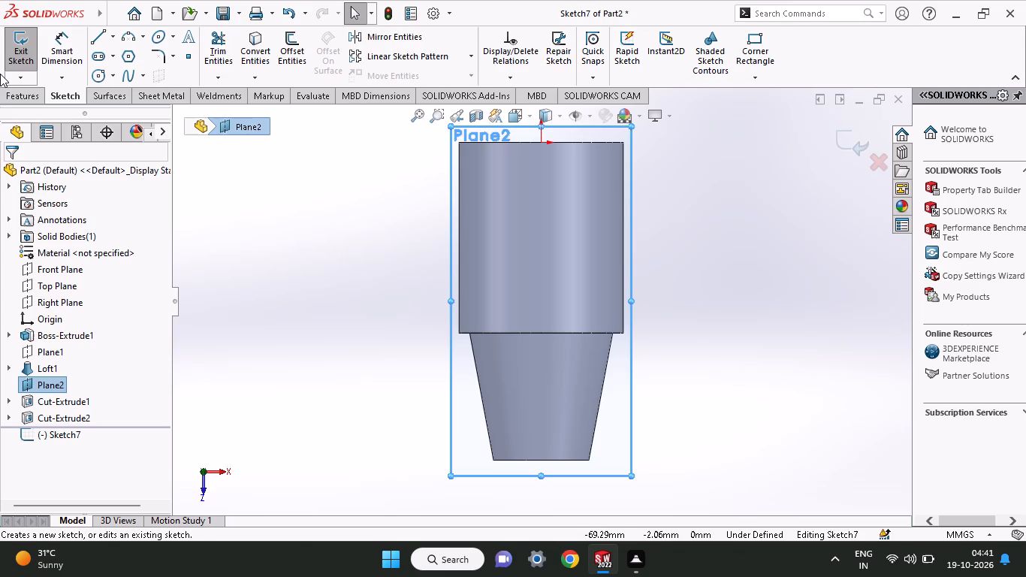
click(98, 37)
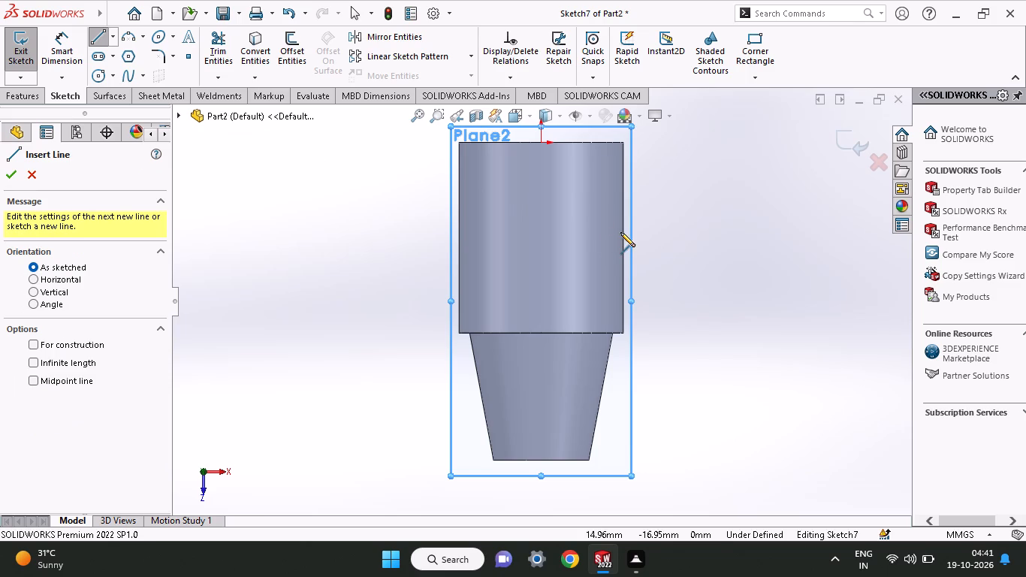
click(542, 159)
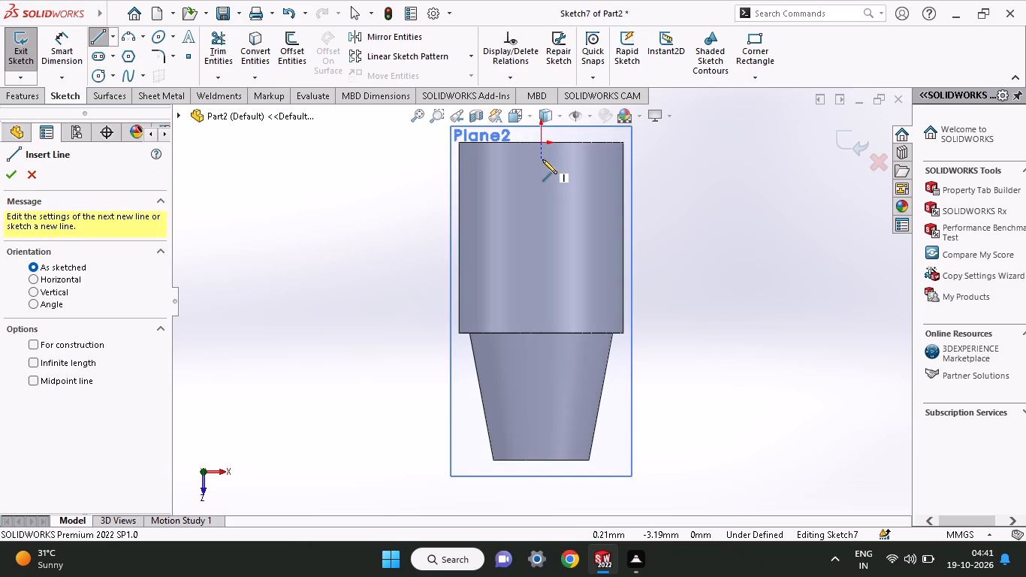
click(539, 322)
right_click(590, 210)
click(598, 216)
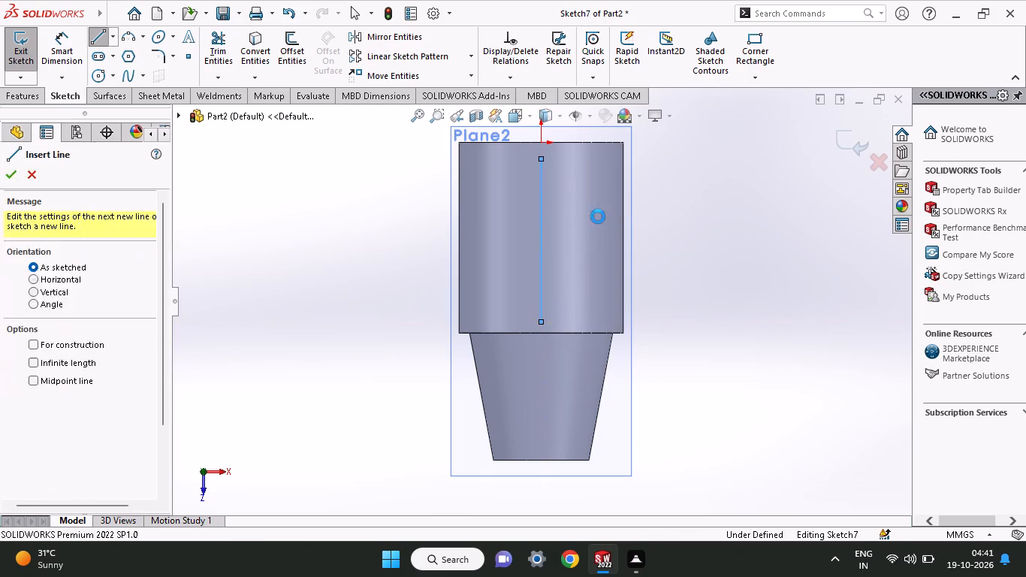
Dimension the distance from the line's midpoint to its endpoint nearest the origin and set it to 35/2 mm.
click(64, 47)
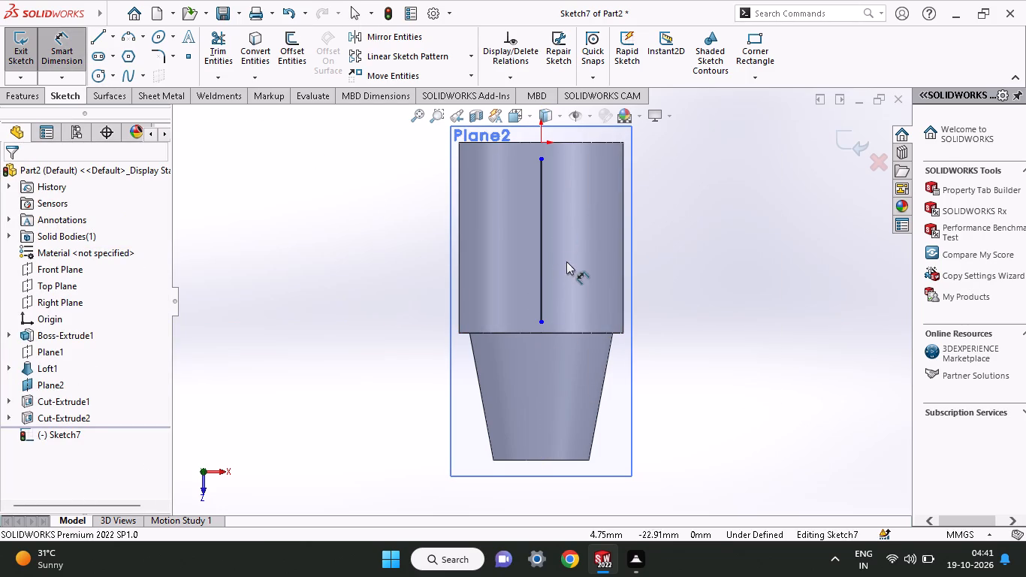
click(540, 239)
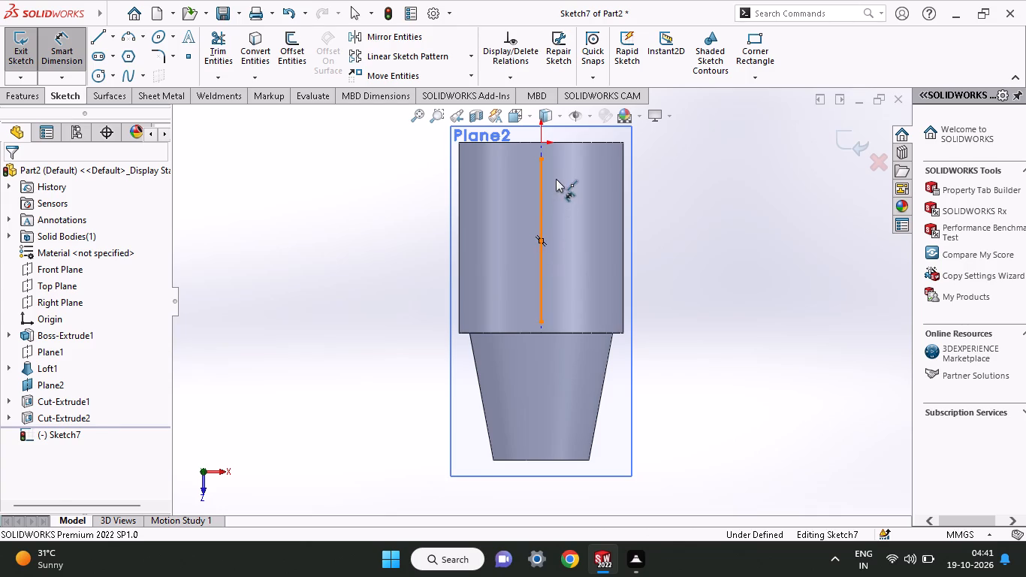
click(541, 158)
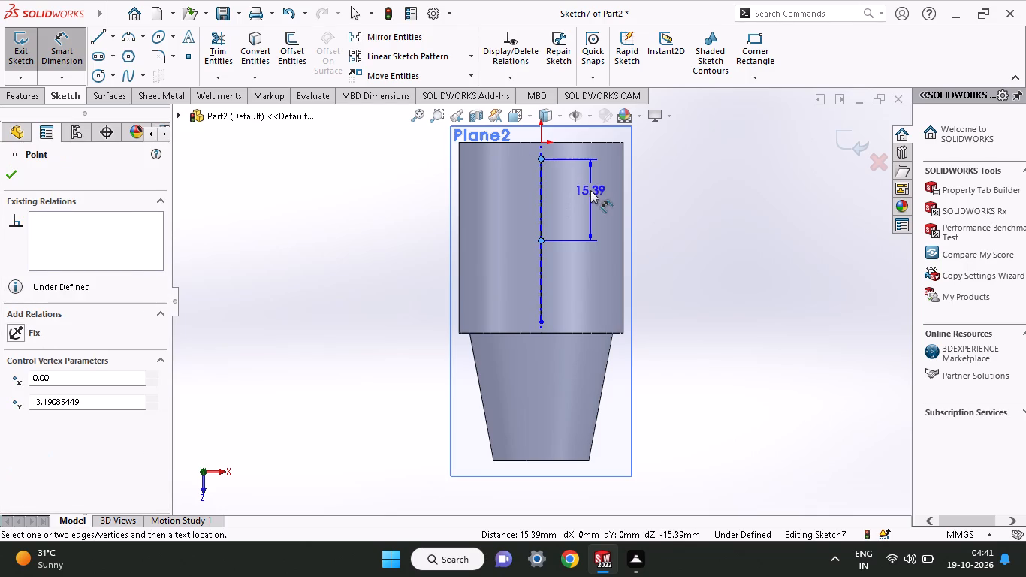
click(590, 190)
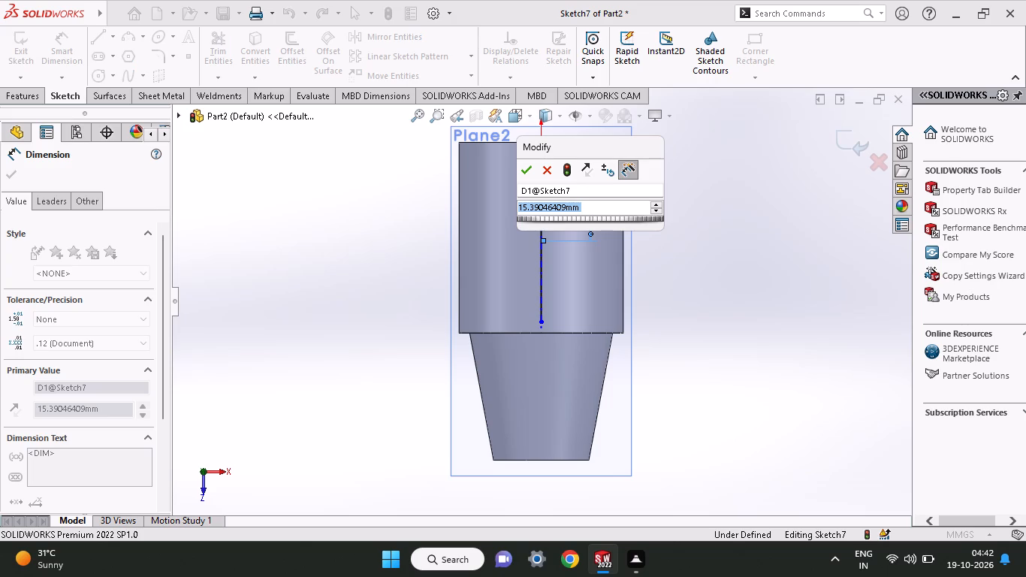
text(35/2)
key(Return)
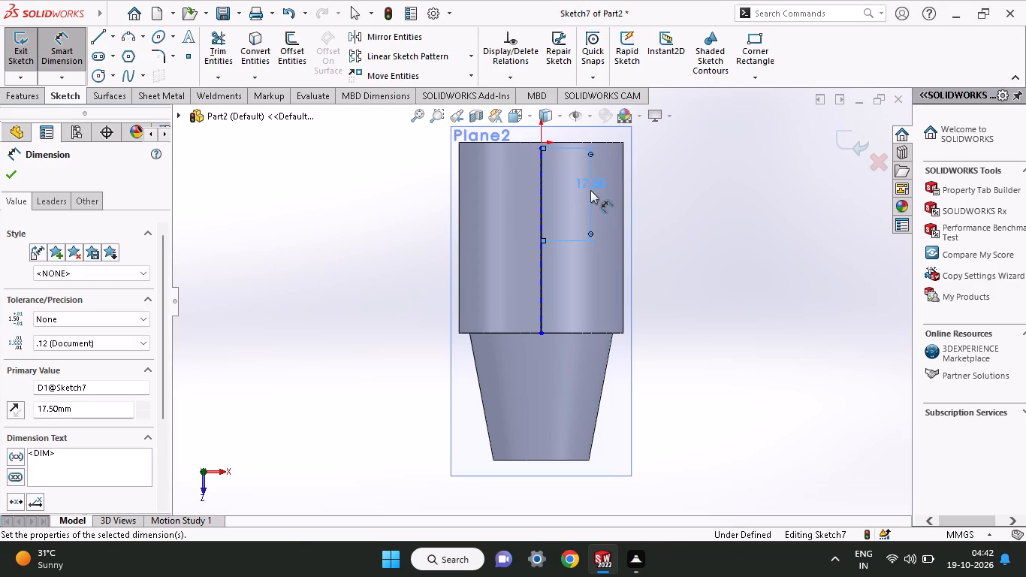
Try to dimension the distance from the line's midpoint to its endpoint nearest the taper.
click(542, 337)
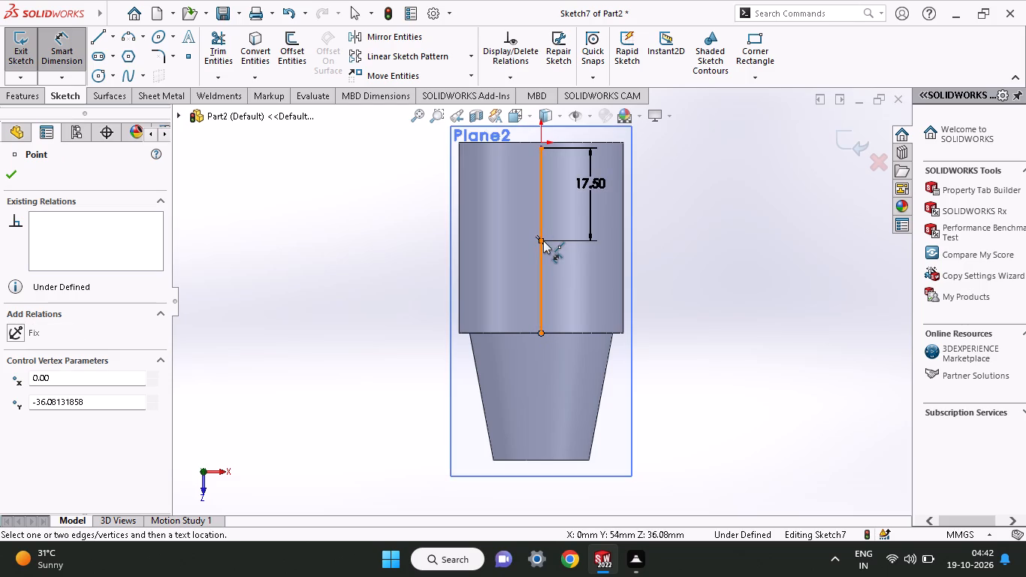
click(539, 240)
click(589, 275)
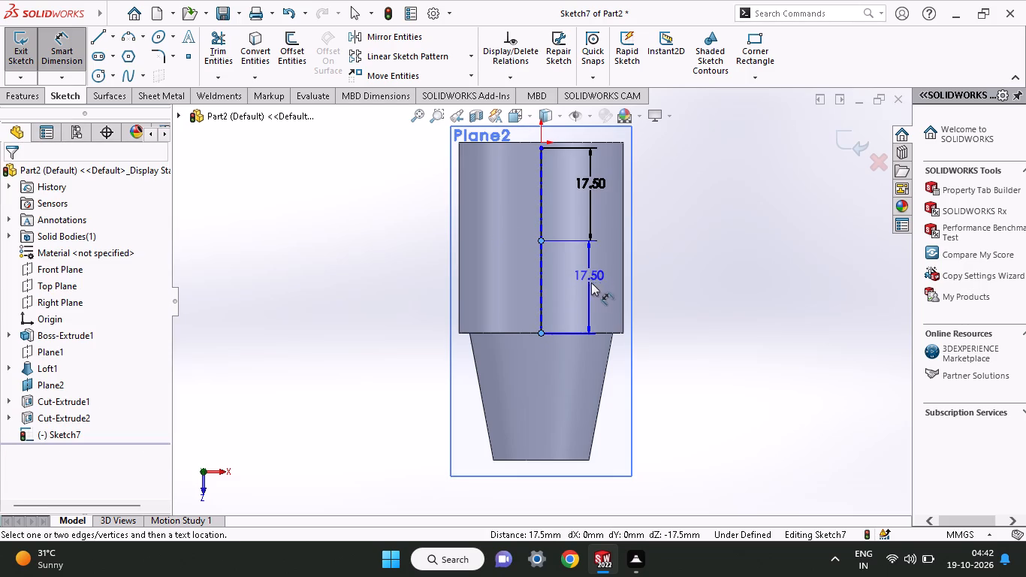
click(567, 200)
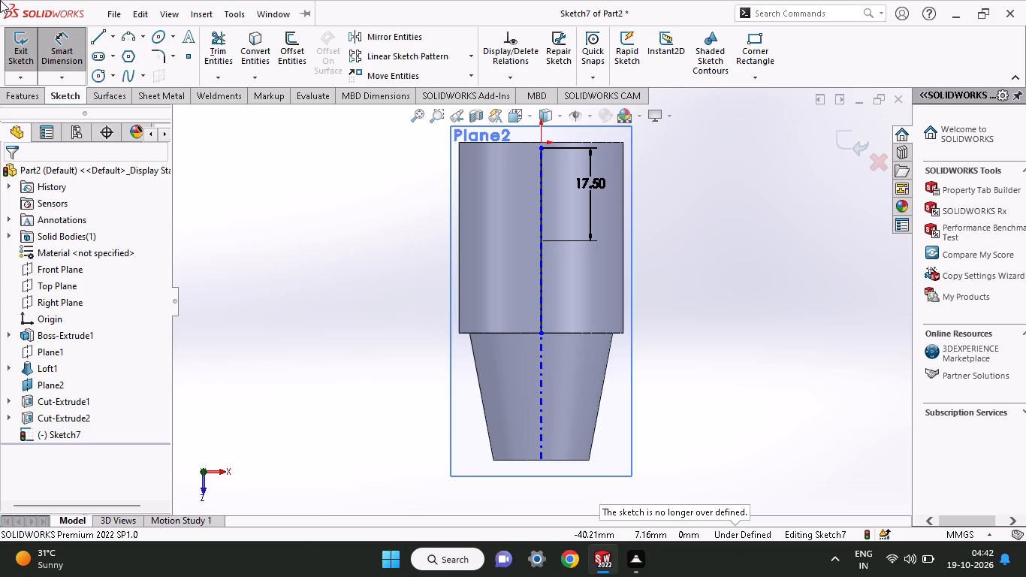
Sketch a 36 mm line along the cylinder's outer edge on the +X side, from the open end to the taper shoulder.
click(95, 35)
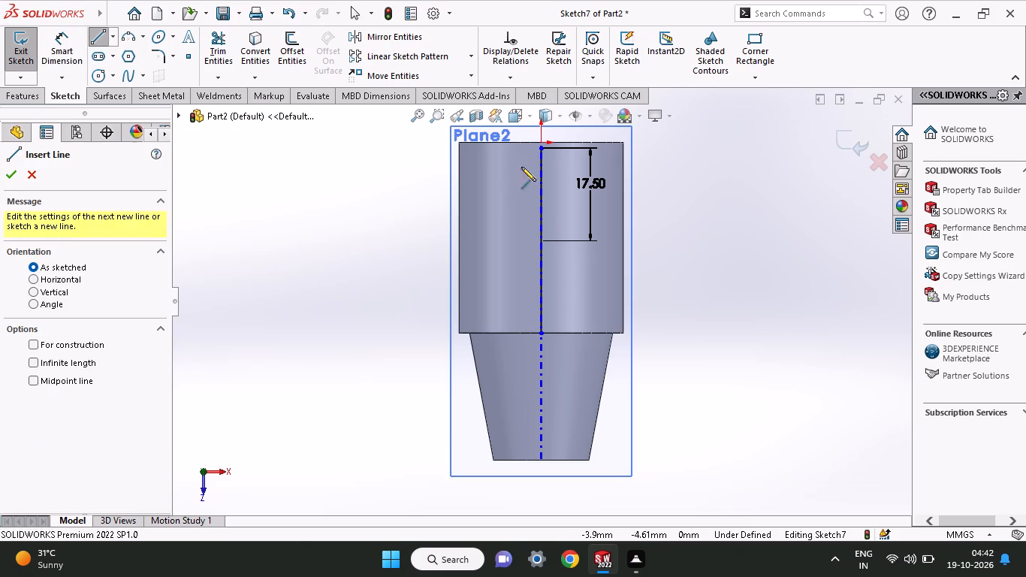
click(623, 139)
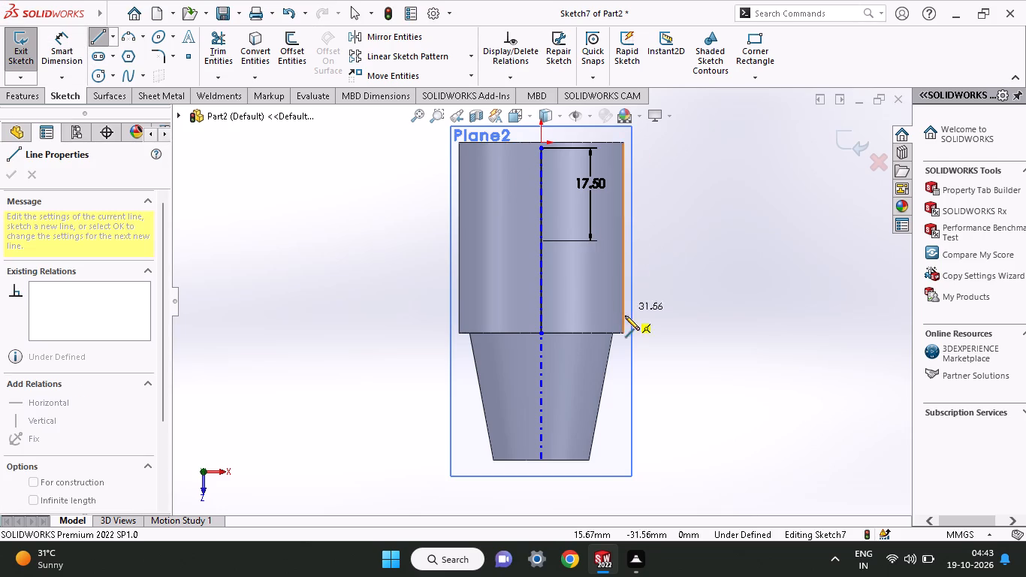
click(624, 334)
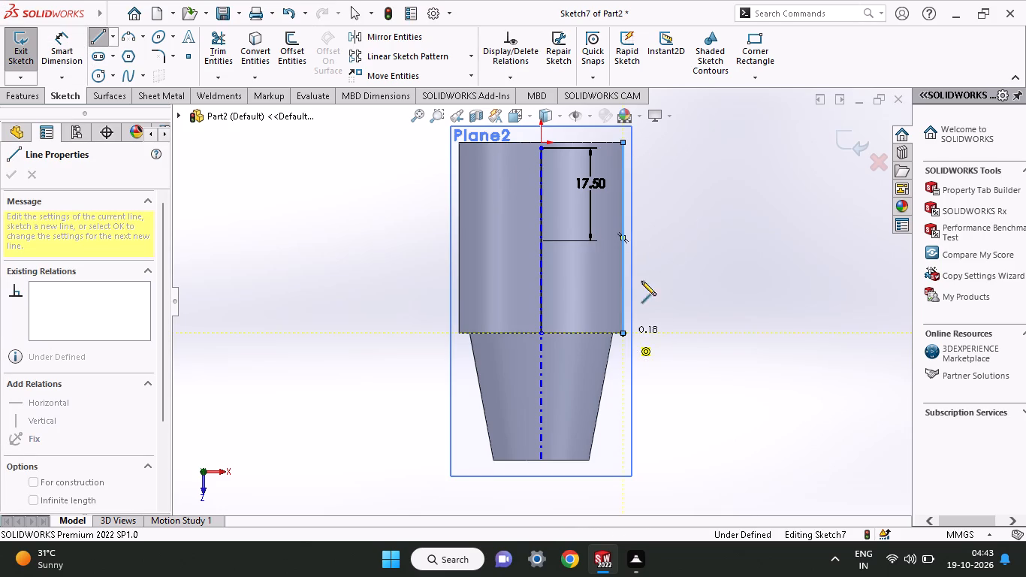
right_click(684, 212)
click(697, 223)
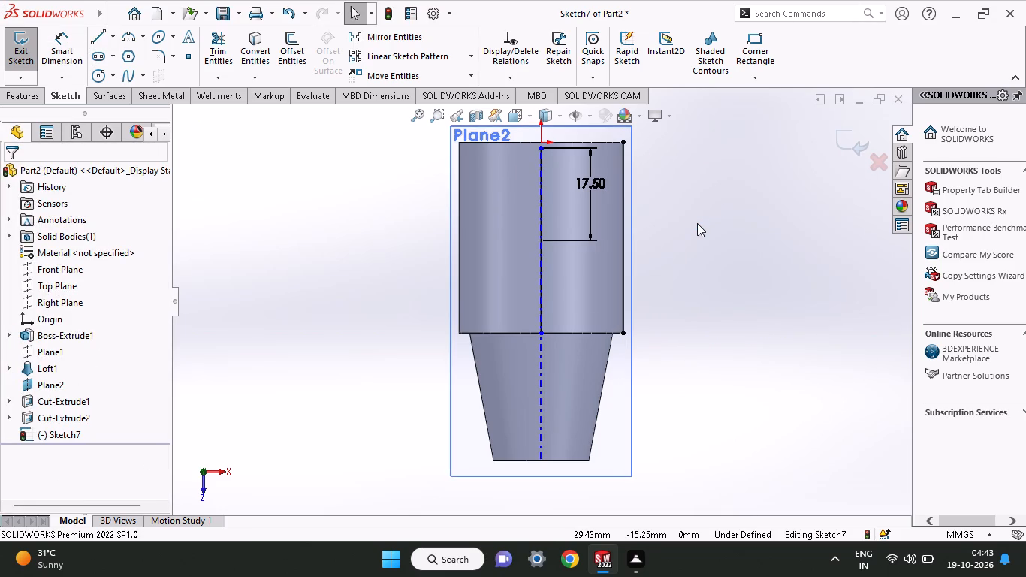
Dimension the axial distance from the outer-edge line's midpoint to the axis line's endpoint nearest the origin and set it to 17.5 mm.
click(66, 49)
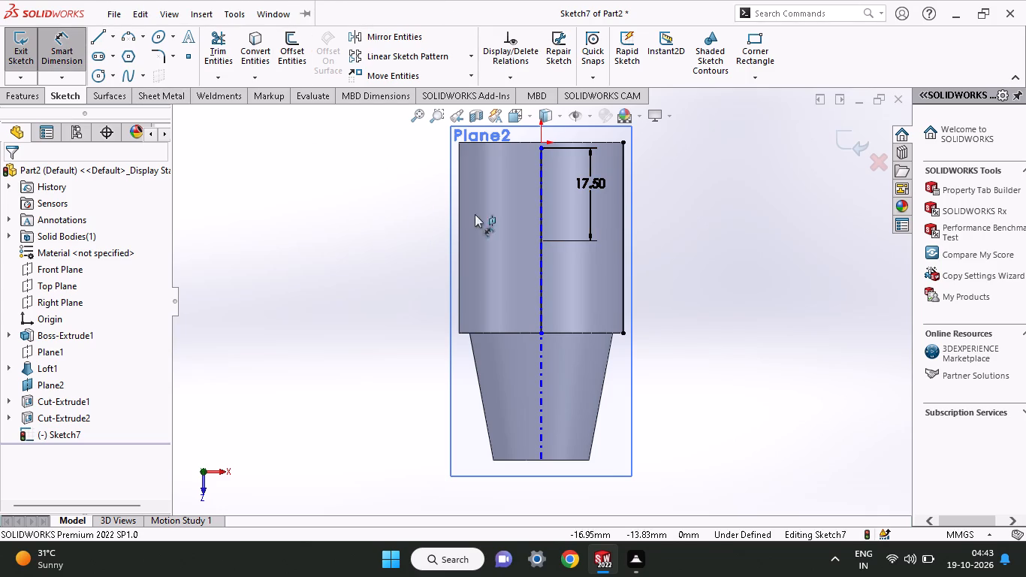
click(624, 234)
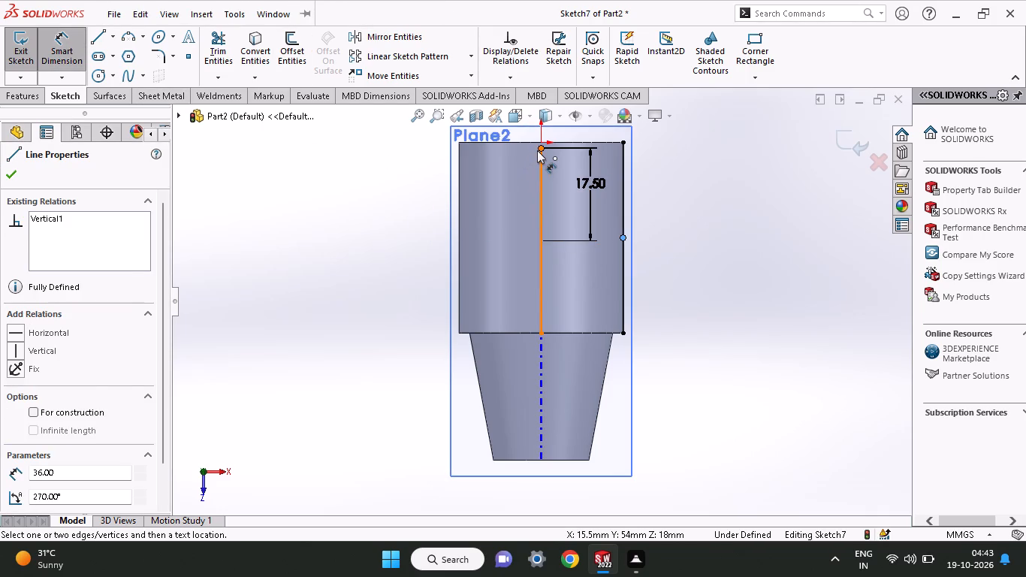
click(537, 150)
click(665, 182)
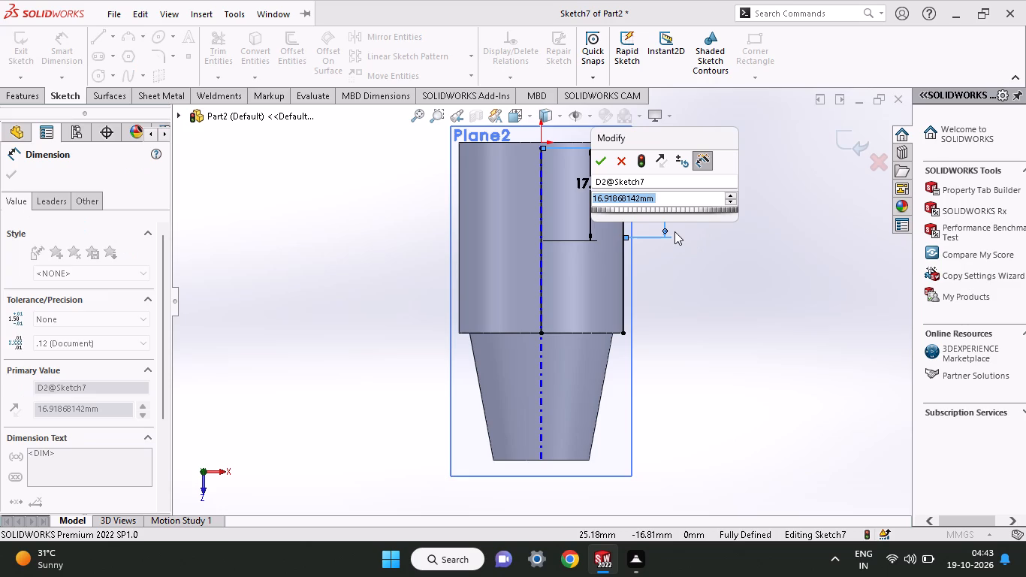
text(17.5)
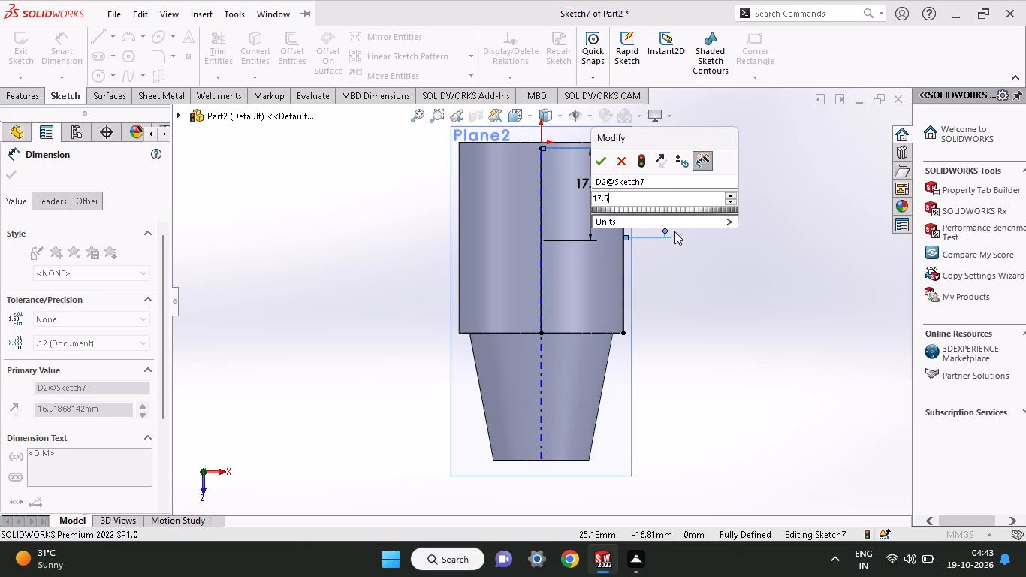
key(Return)
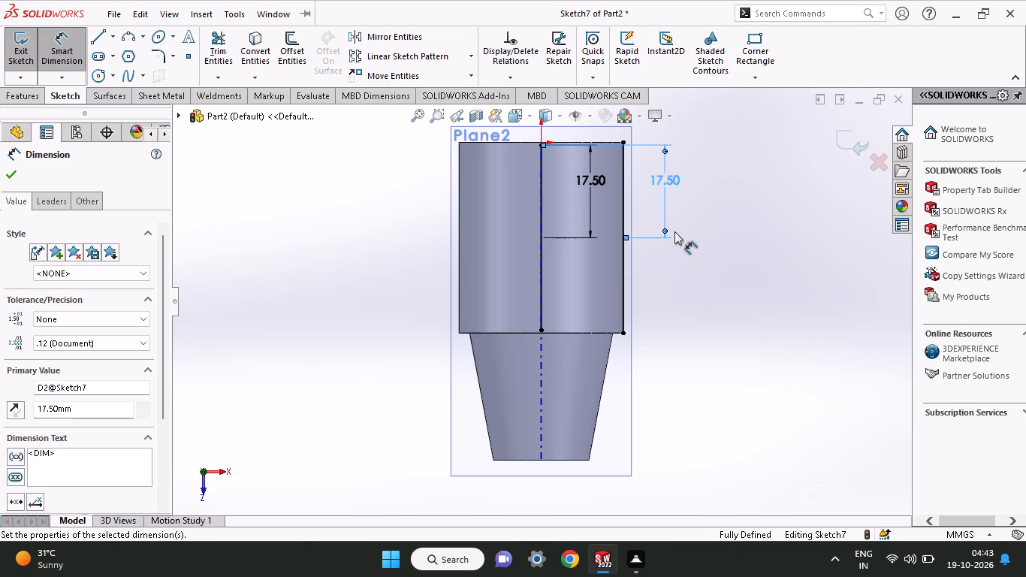
click(584, 177)
right_click(584, 177)
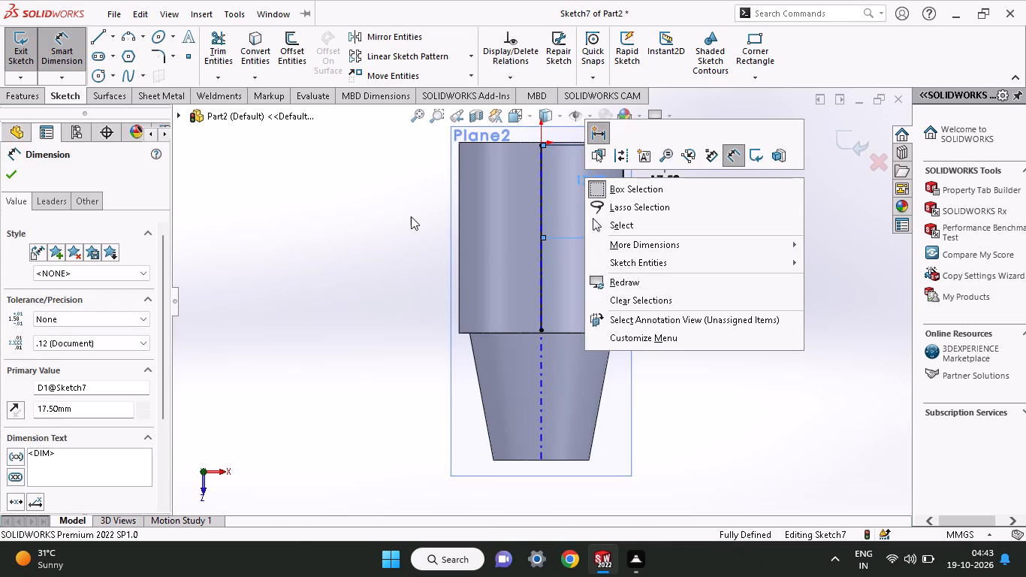
click(411, 216)
Sketch a horizontal line about 43 mm long toward -X from the axis line's endpoint nearest the origin.
click(100, 35)
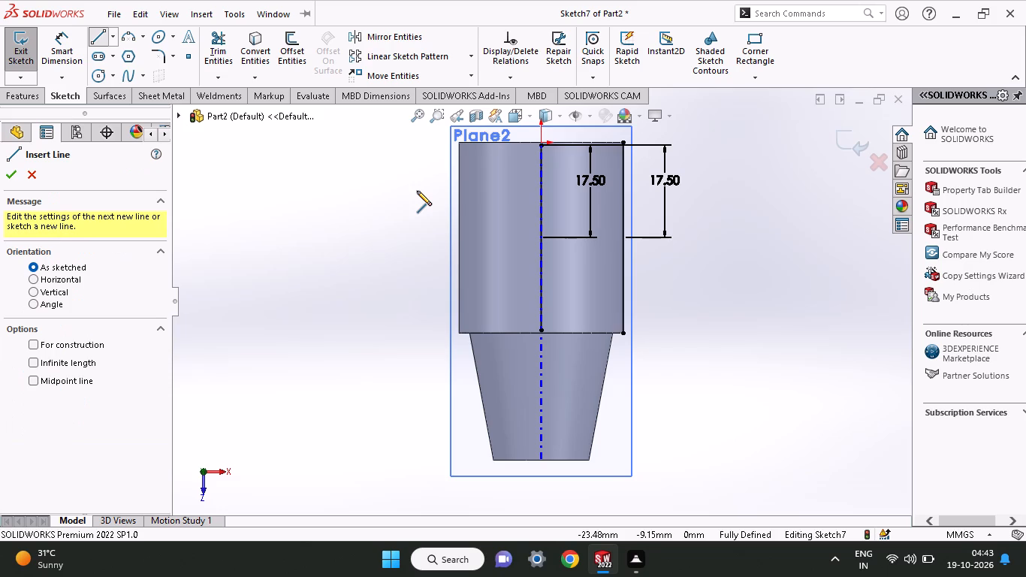
click(539, 146)
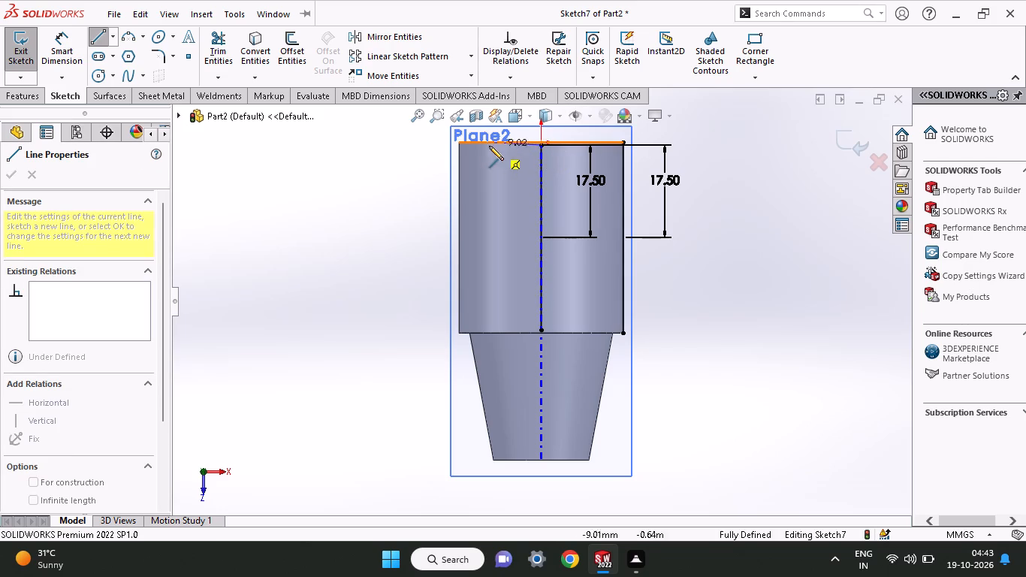
click(314, 150)
right_click(307, 174)
click(324, 186)
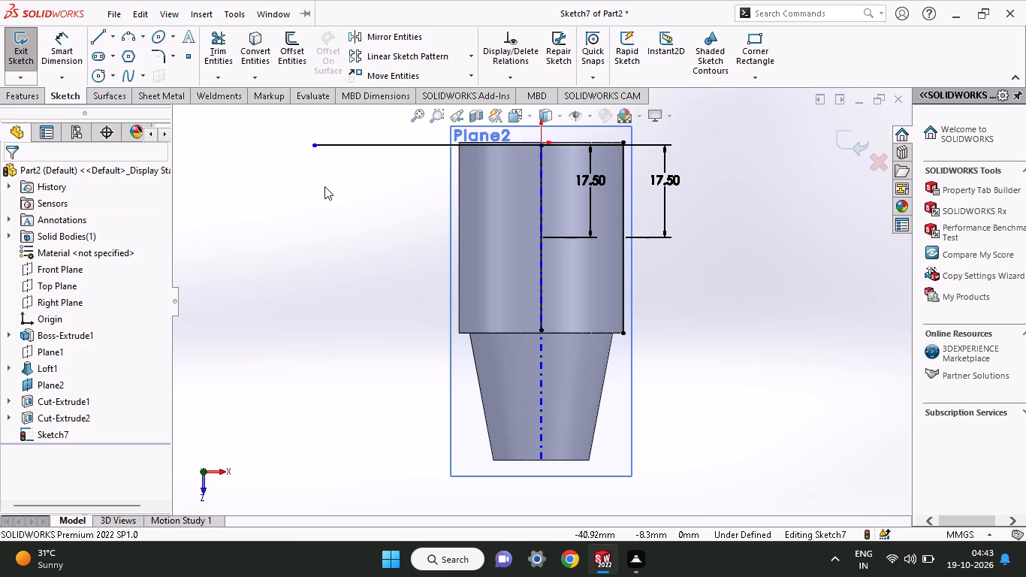
Dimension the distance between the two endpoints of this horizontal line and set it to 29.3/2 mm.
click(48, 65)
click(313, 147)
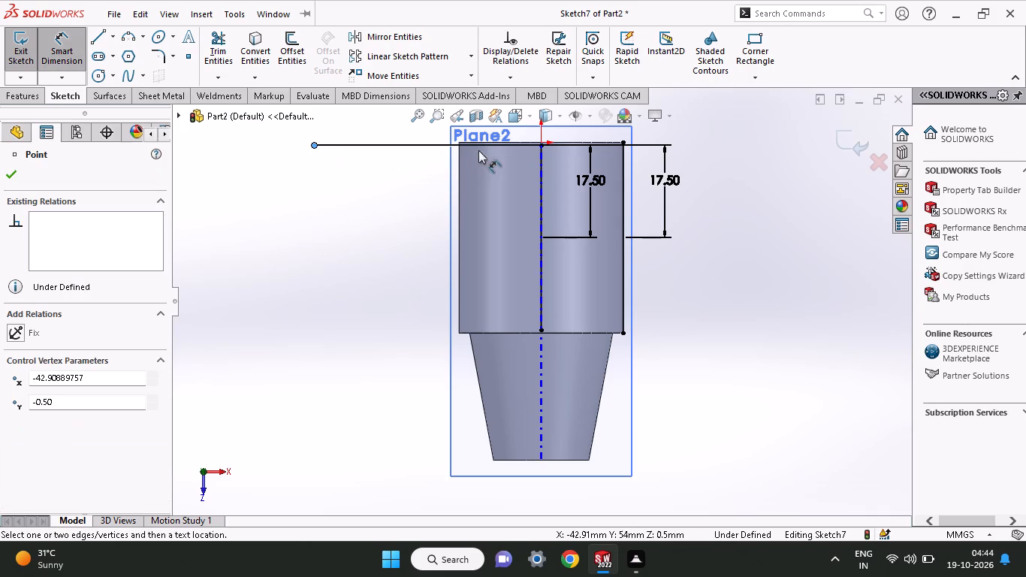
click(541, 143)
click(489, 190)
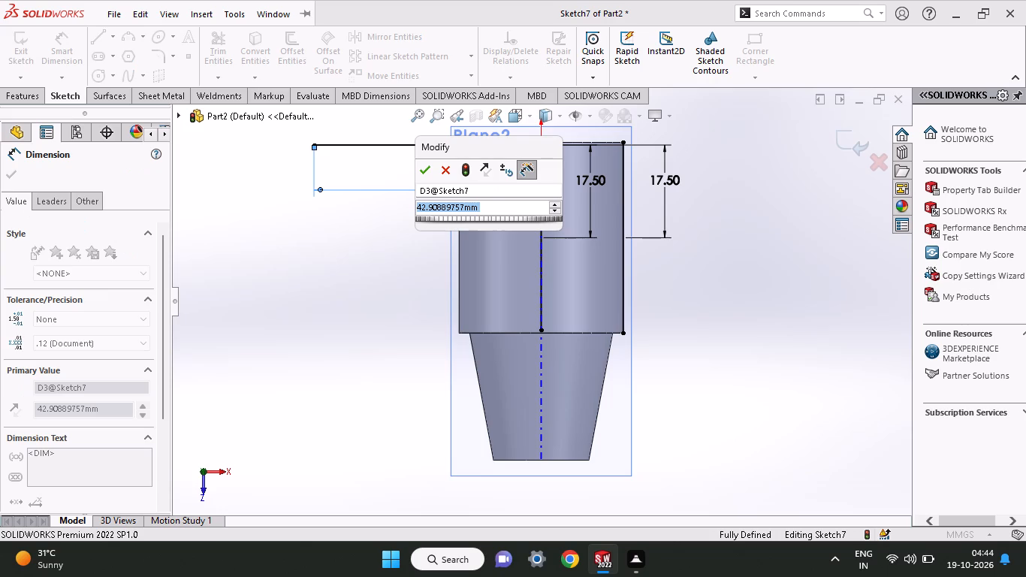
text(29.3/2)
key(Return)
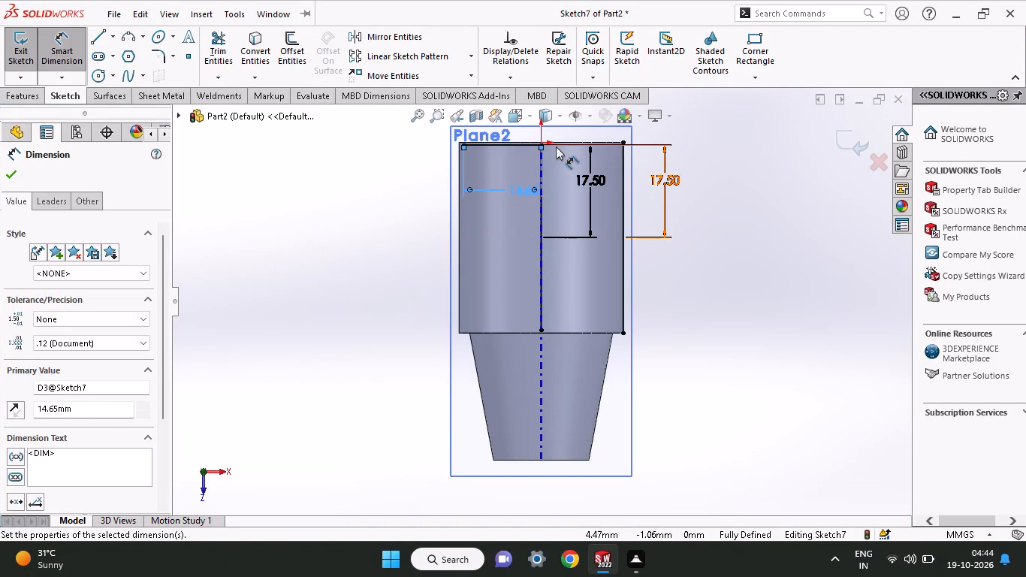
Sketch a horizontal line about 32 mm long toward +X from the axis line's endpoint nearest the origin.
click(92, 29)
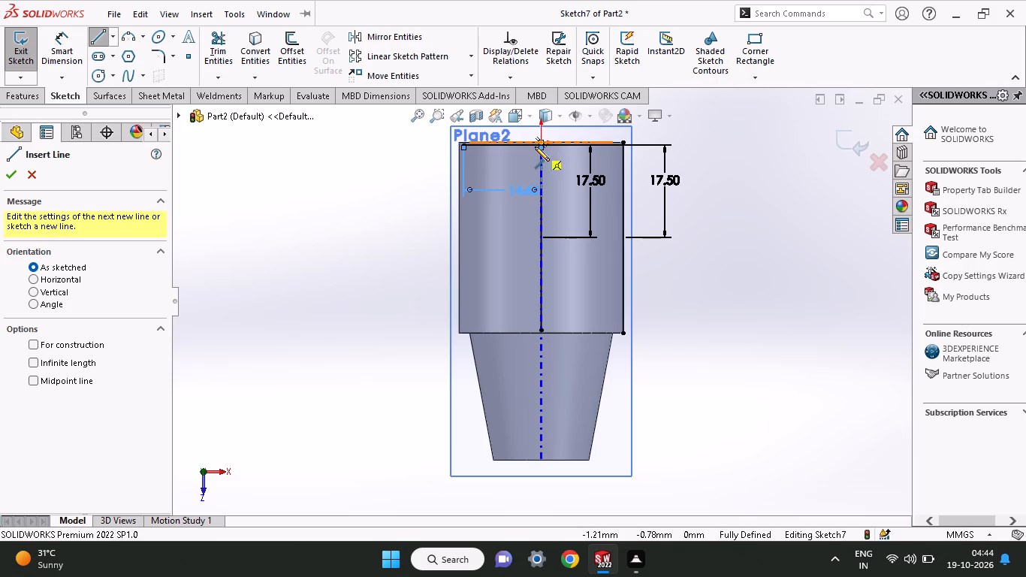
click(539, 149)
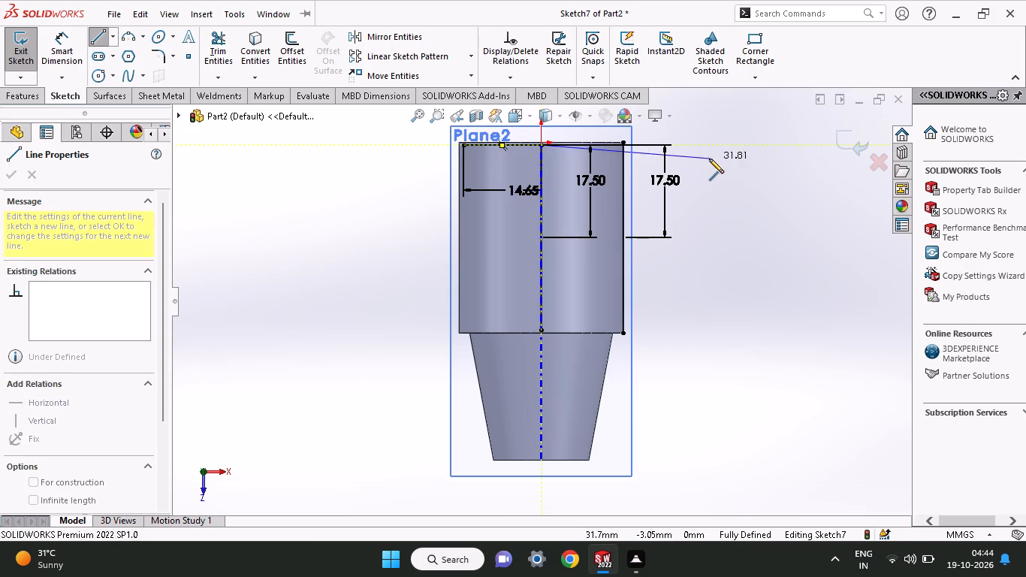
click(708, 146)
right_click(723, 134)
click(743, 143)
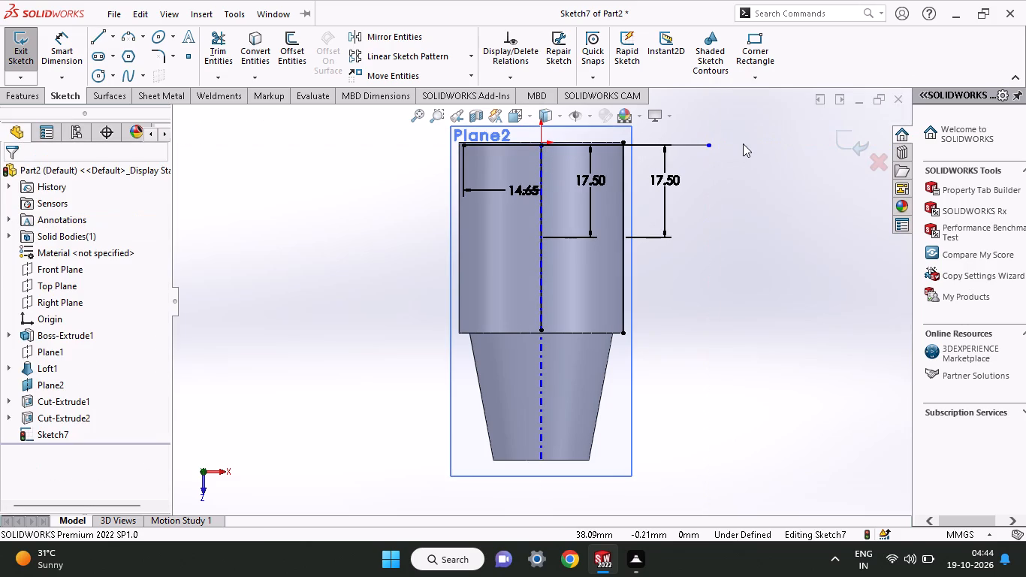
Dimension the length of the +X horizontal line and set it to 14.65 mm.
click(56, 49)
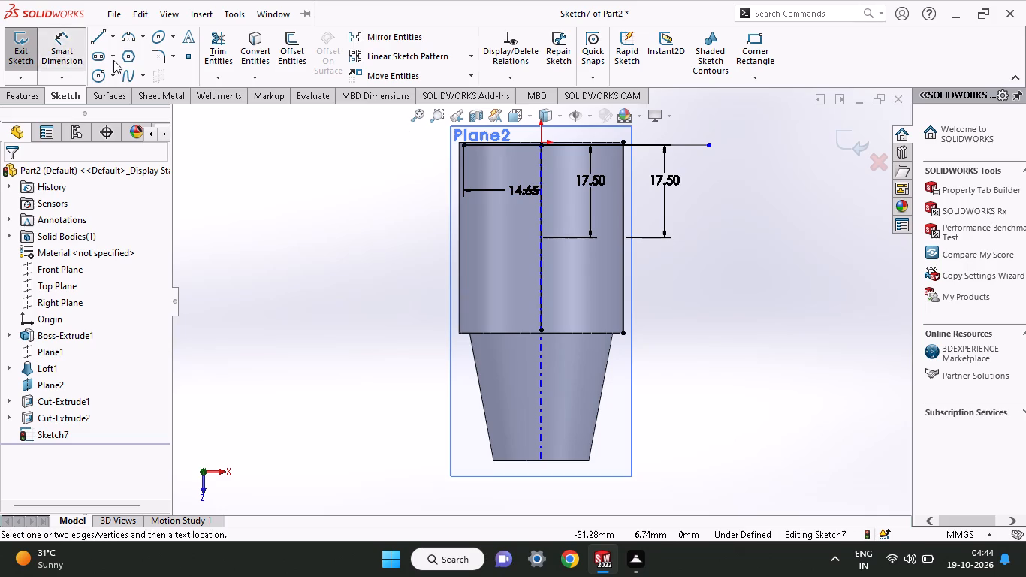
click(681, 147)
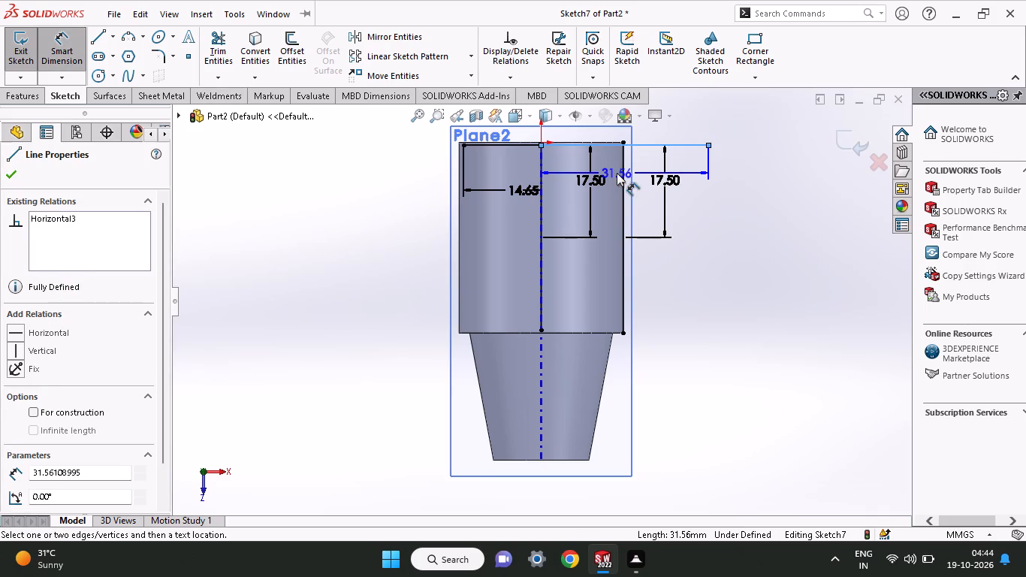
click(617, 173)
text(14.65)
key(Return)
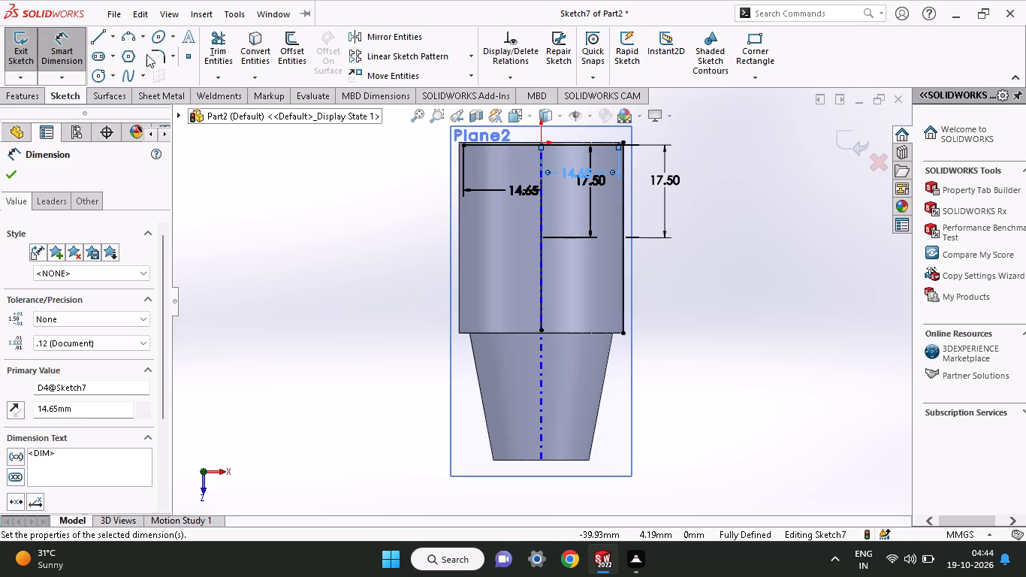
Sketch a horizontal line about 24 mm long toward -X from the axis line's endpoint nearest the taper.
click(98, 38)
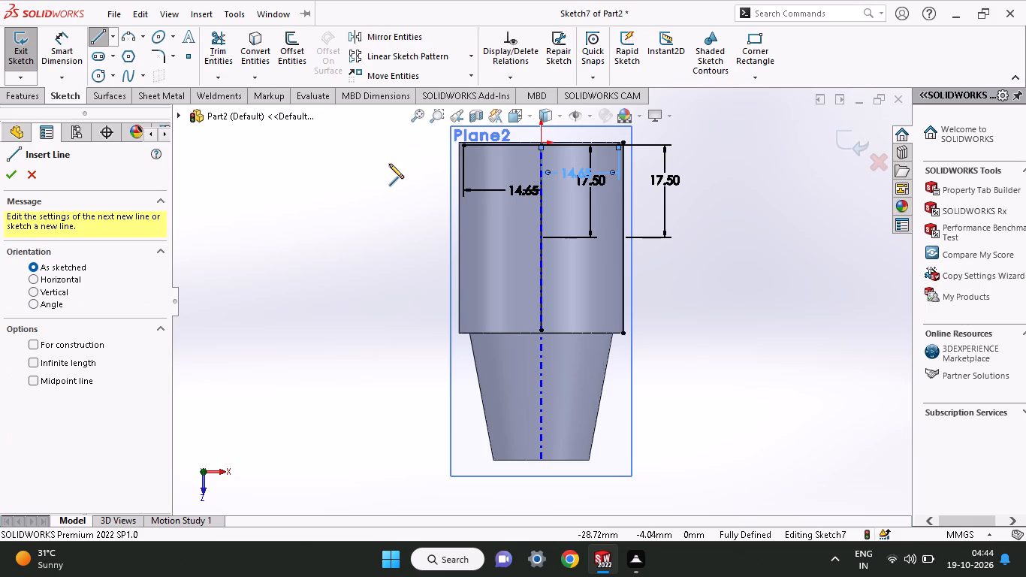
click(537, 332)
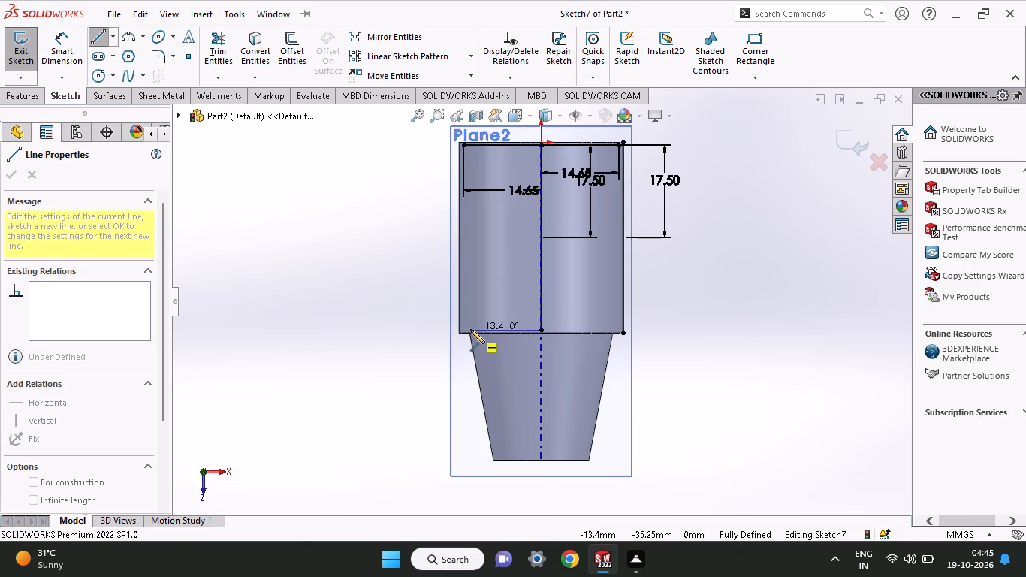
click(412, 334)
right_click(367, 334)
click(382, 345)
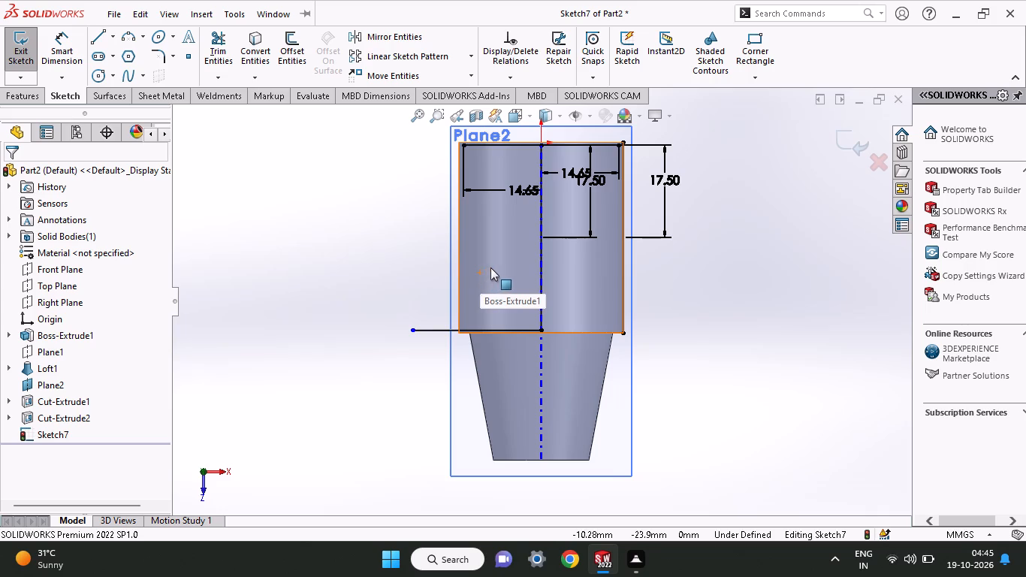
Sketch a horizontal line about 25 mm long toward +X from the axis line's endpoint nearest the taper.
click(97, 39)
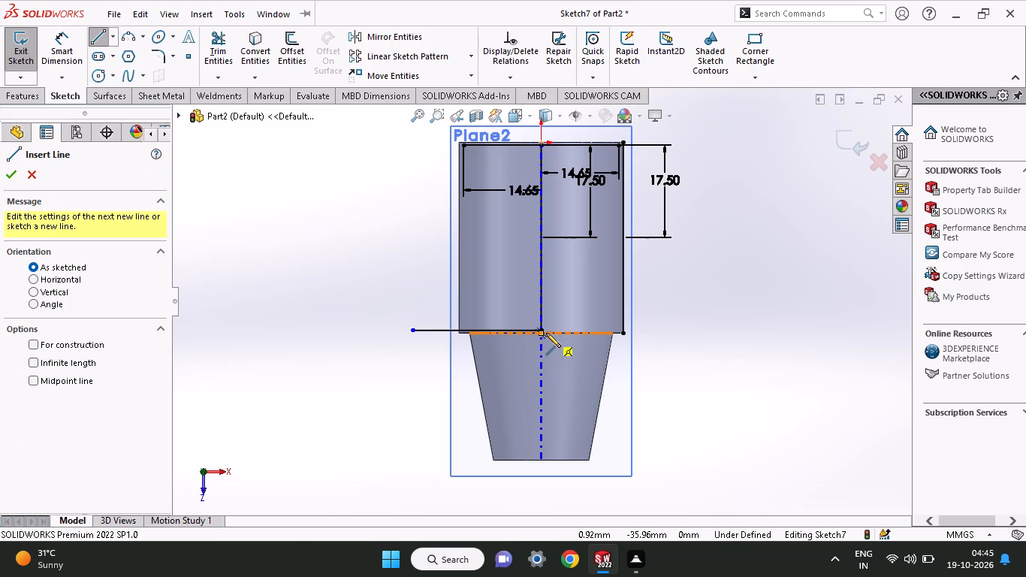
click(539, 330)
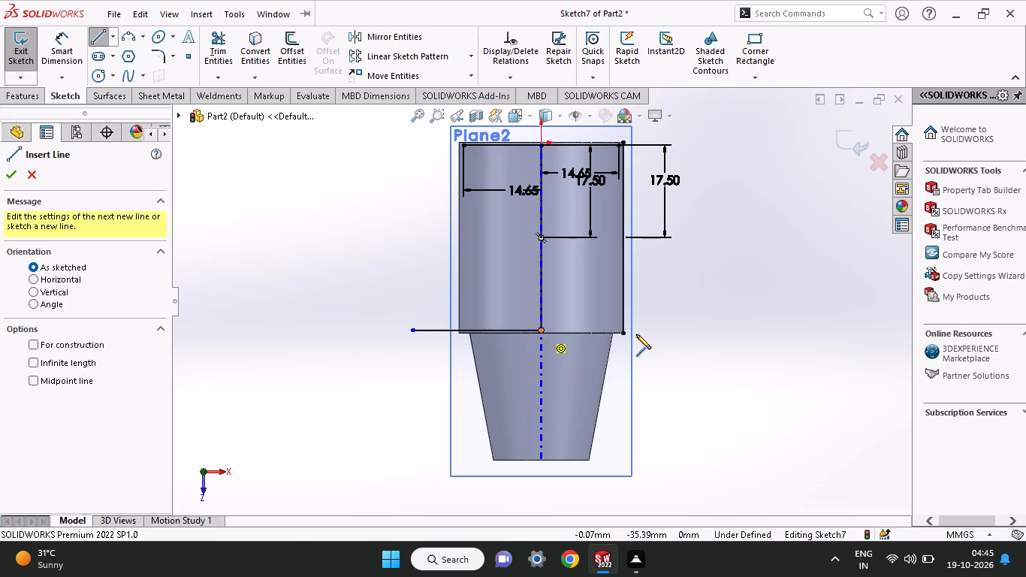
click(675, 328)
right_click(677, 298)
click(704, 308)
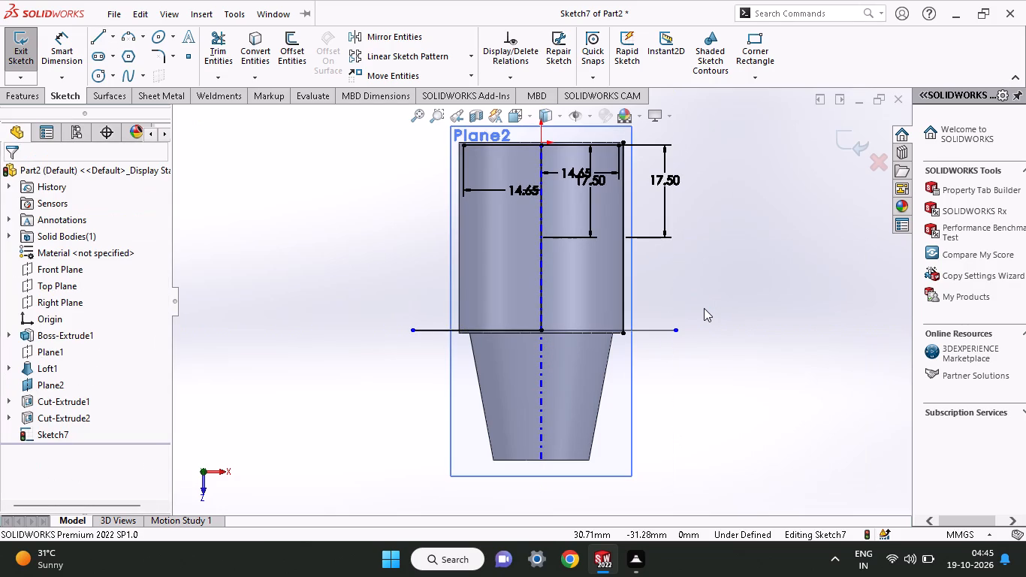
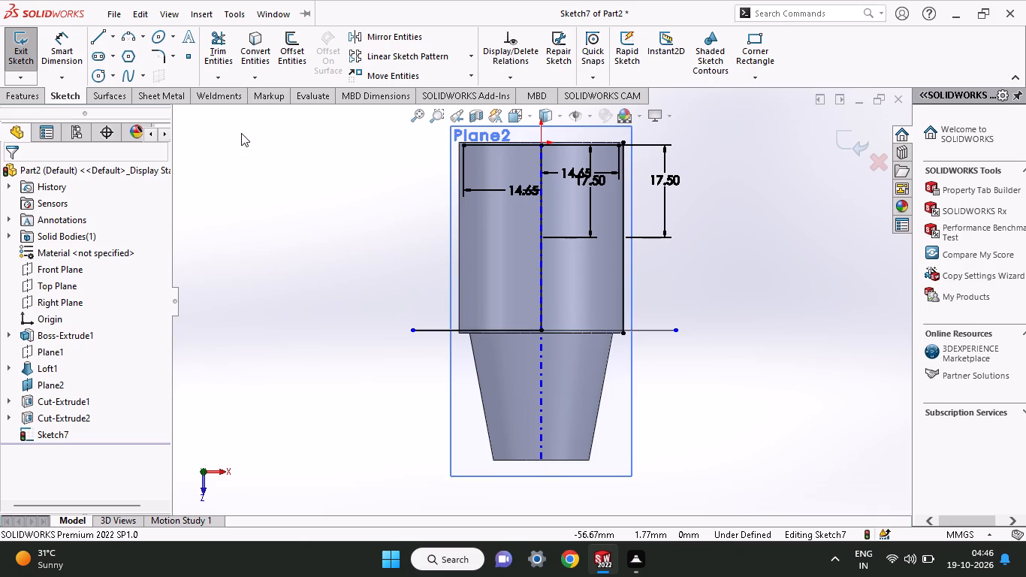
Dimension the length of the -X horizontal line nearest the taper and set it to 30.8/2 (15.40 mm).
click(57, 53)
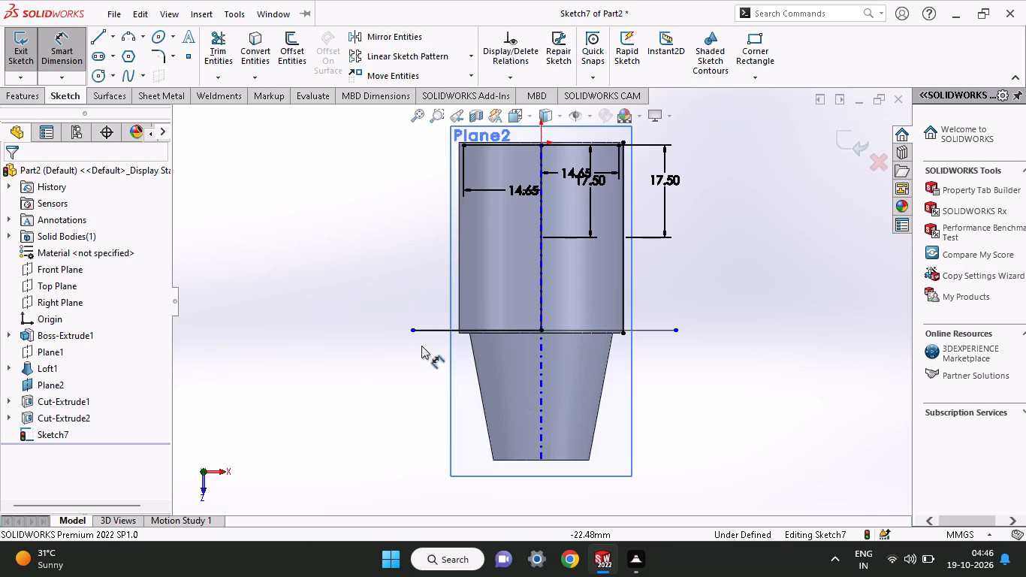
click(412, 330)
click(545, 331)
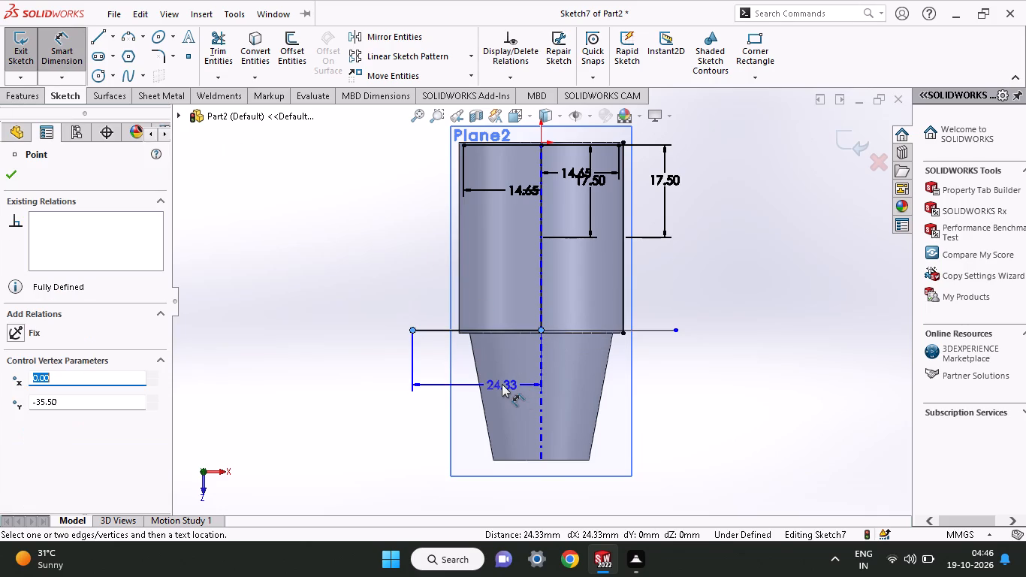
click(502, 384)
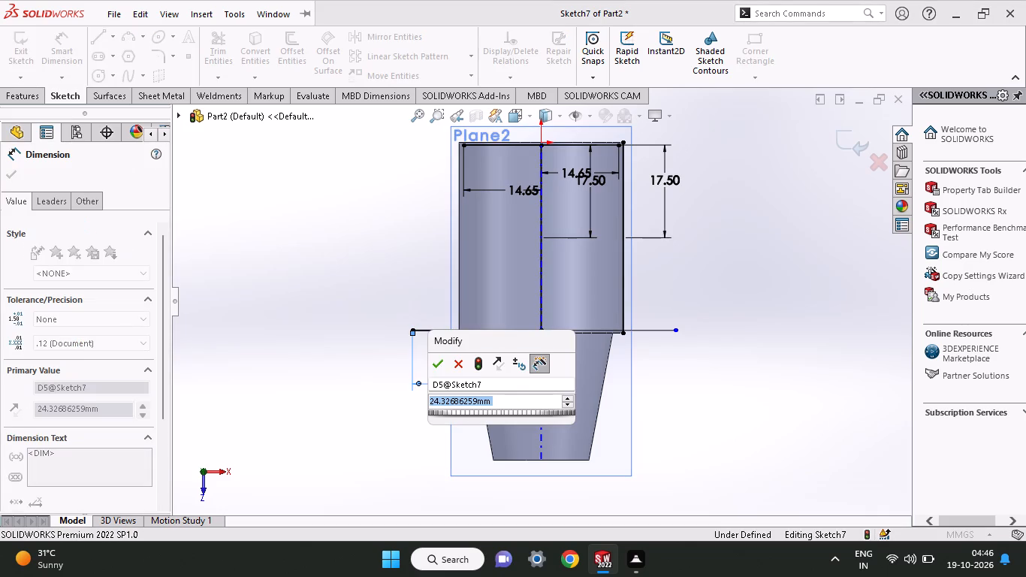
key(3)
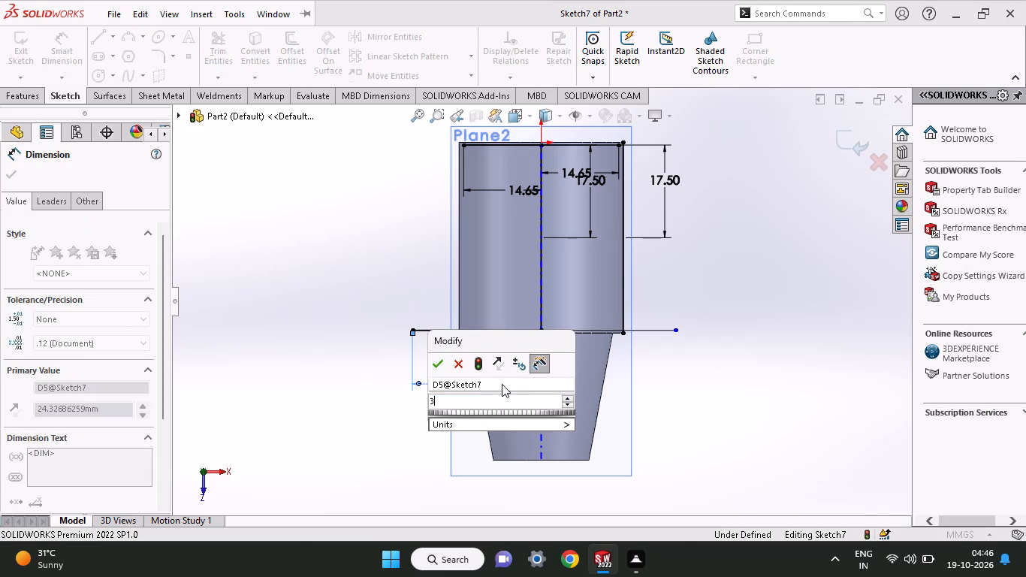
text(0.8/2)
key(Return)
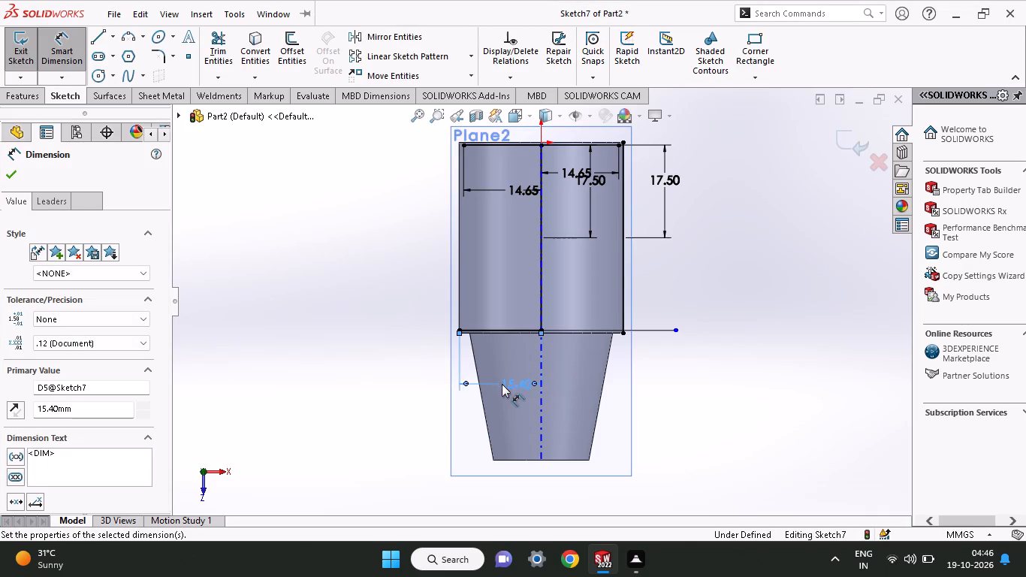
Dimension the length of the +X horizontal line nearest the taper and set it to 15.40 mm.
click(675, 333)
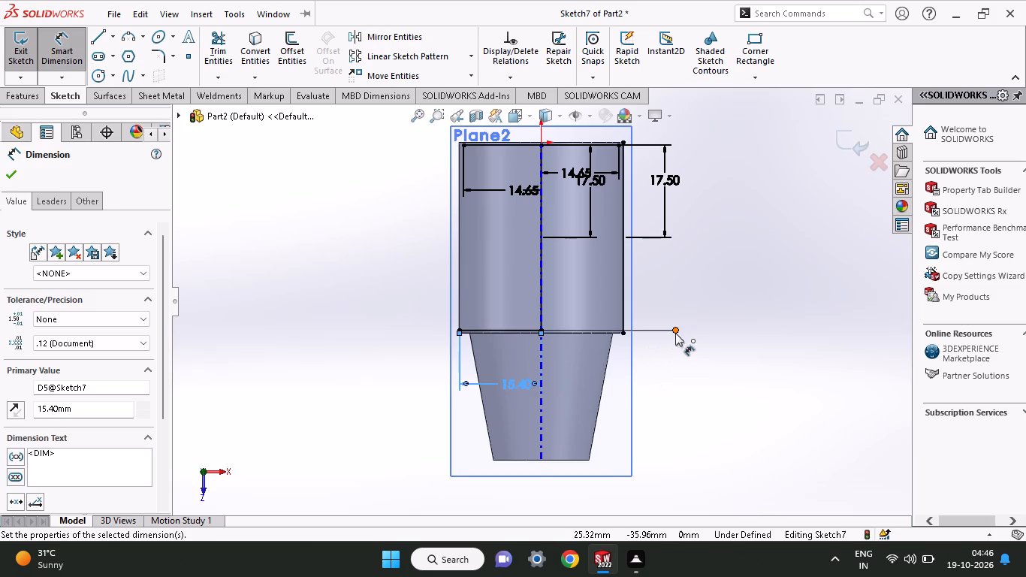
click(539, 331)
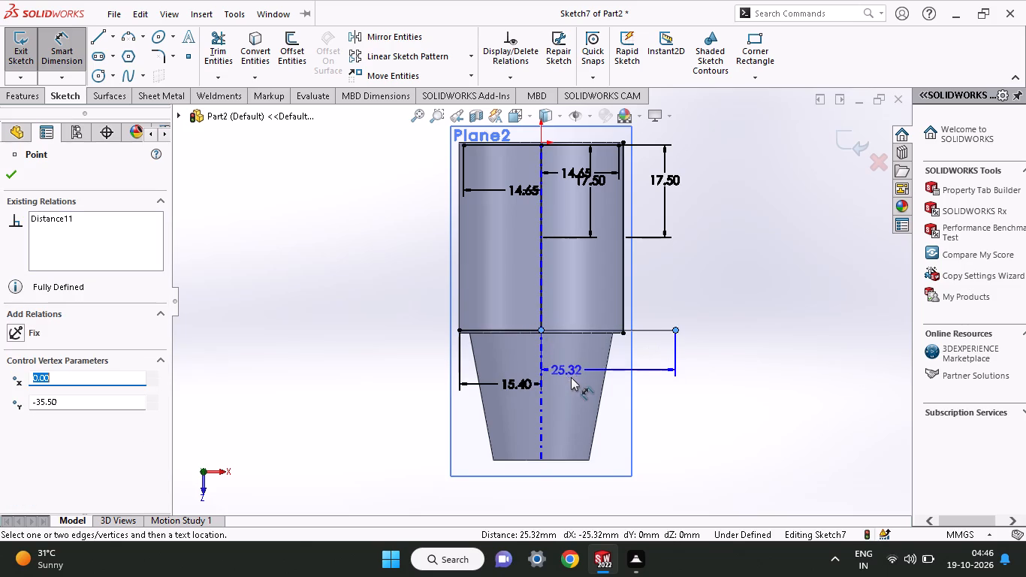
click(574, 388)
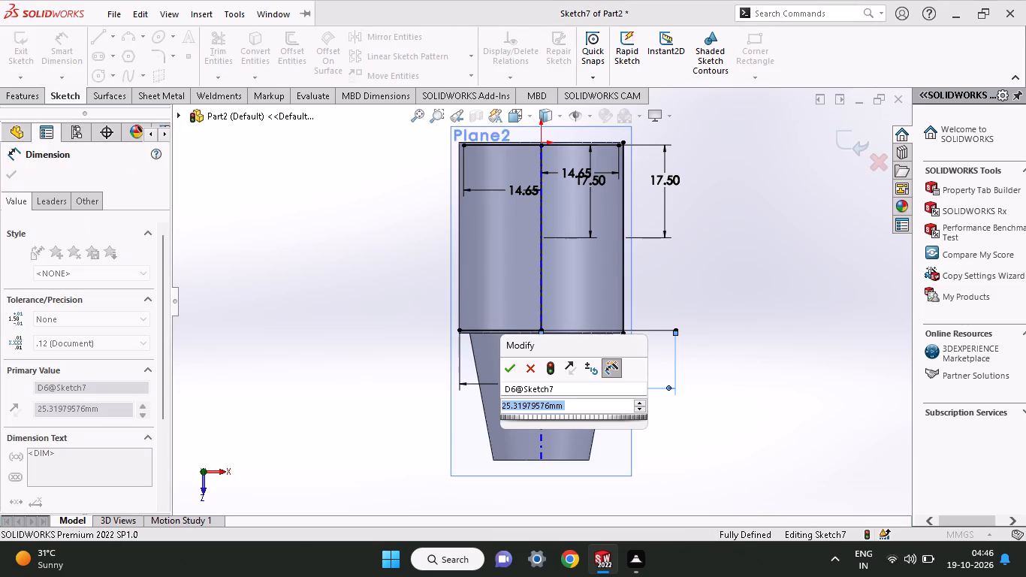
text(15.40)
key(Return)
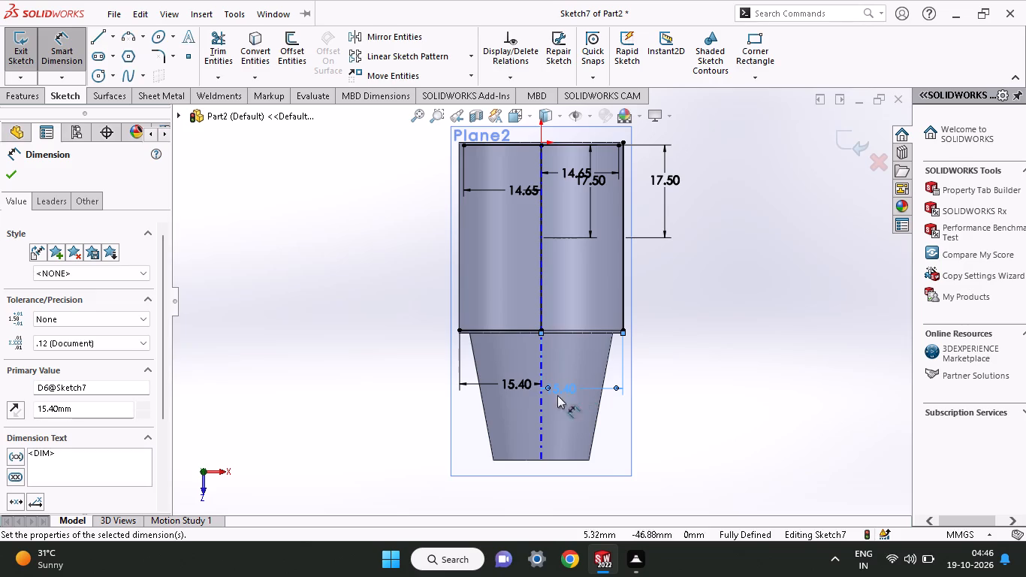
Close the profile's -X side with a line joining the outer endpoints of the two -X horizontal lines.
click(97, 38)
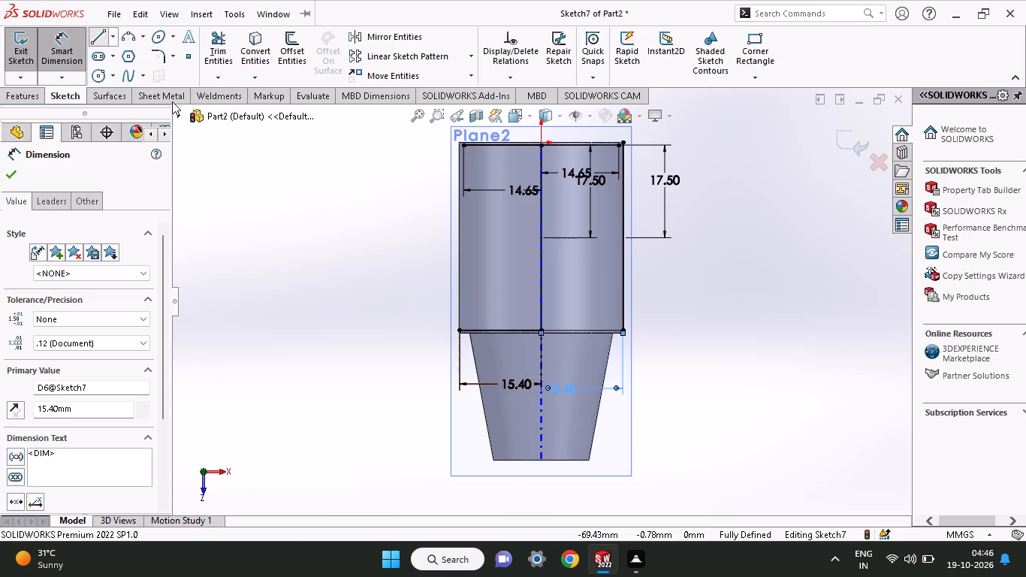
click(462, 333)
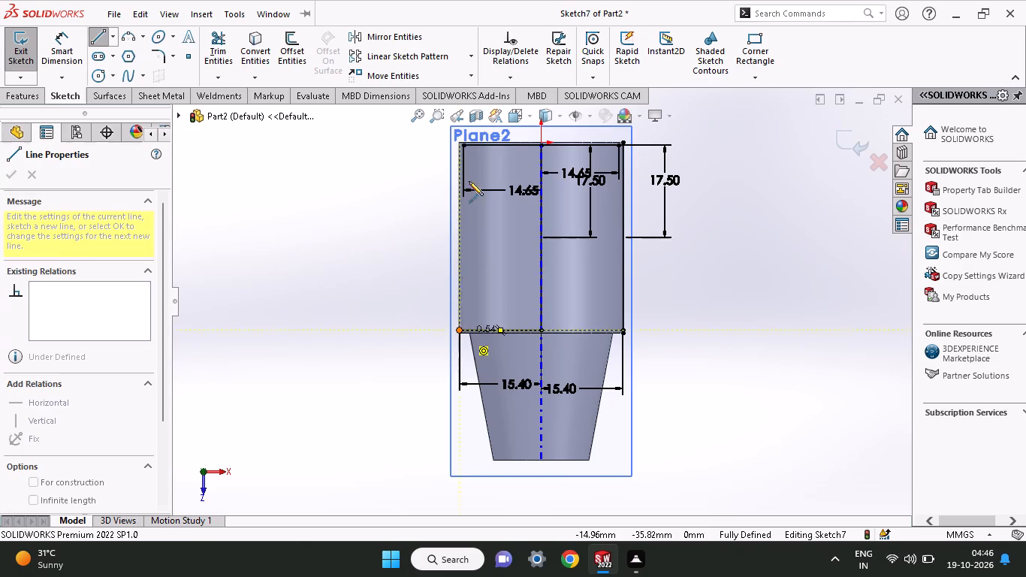
click(465, 144)
right_click(376, 236)
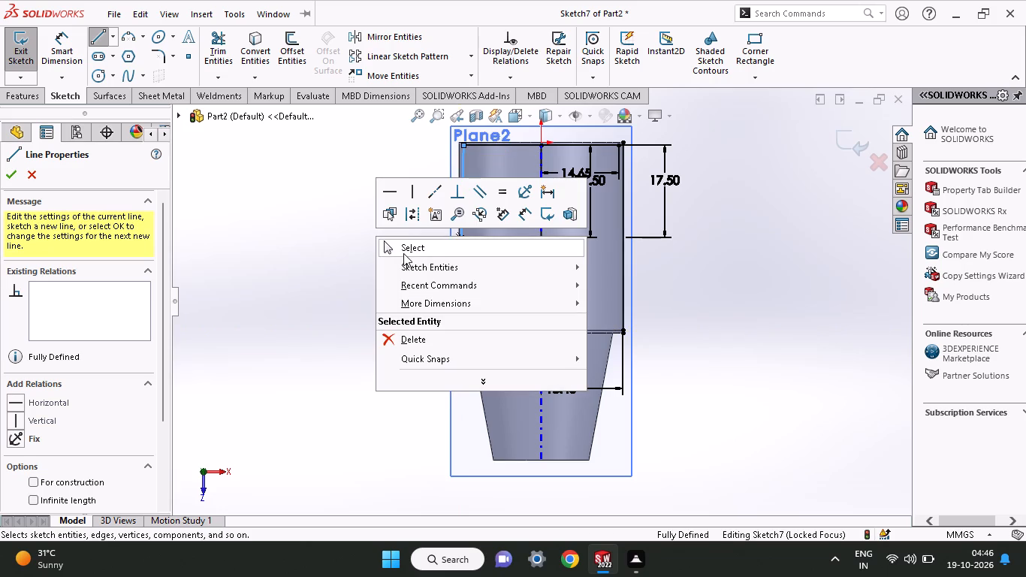
click(406, 238)
right_click(398, 252)
click(417, 269)
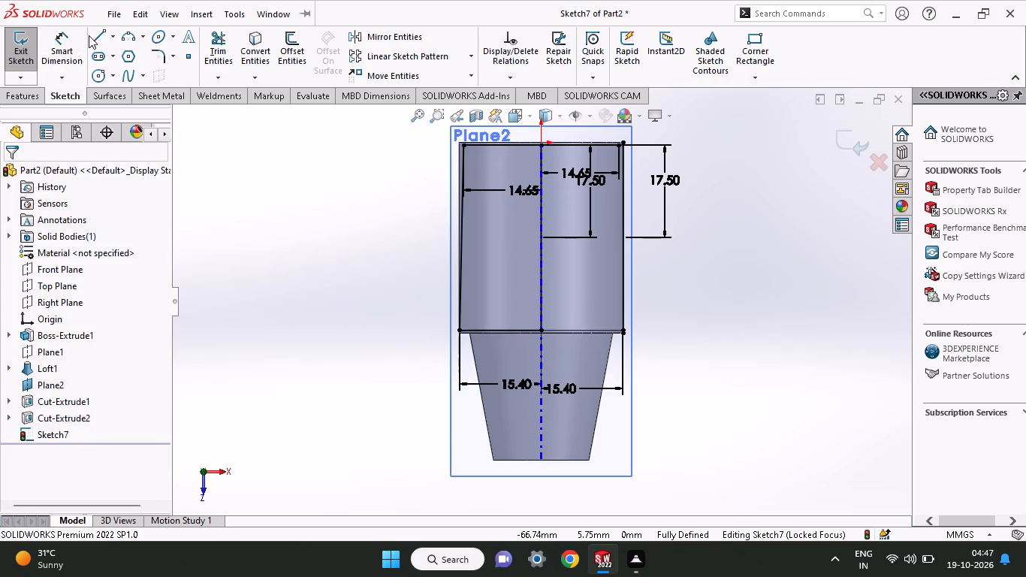
Close the profile's +X side with a line joining the outer endpoints of the two +X horizontal lines.
click(98, 35)
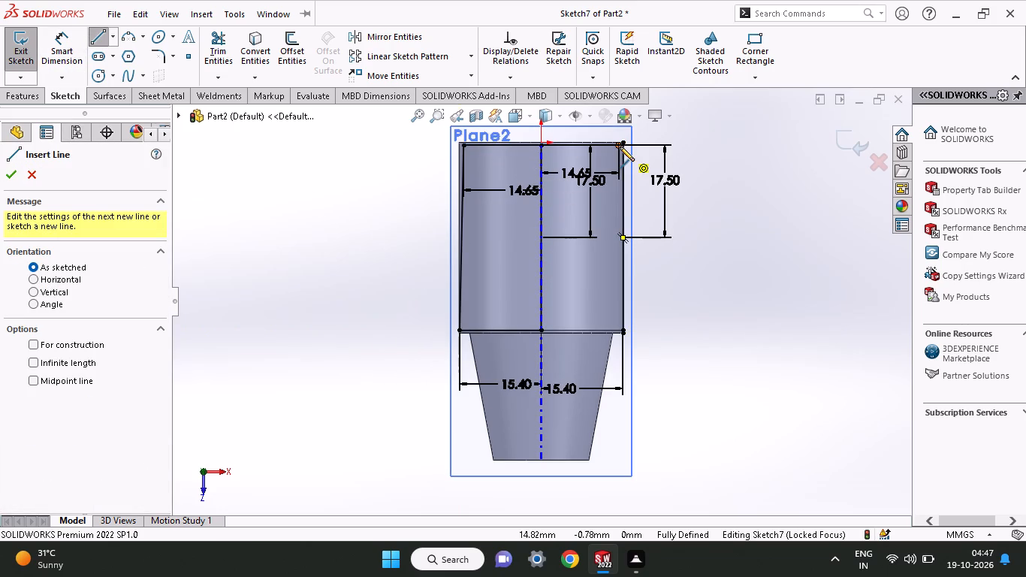
click(620, 147)
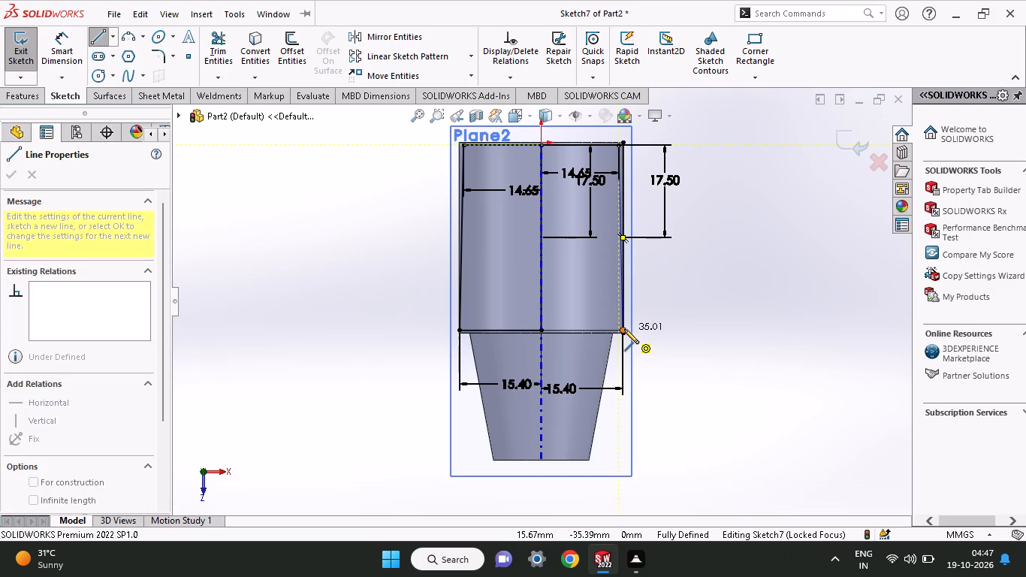
click(624, 329)
right_click(598, 293)
click(619, 307)
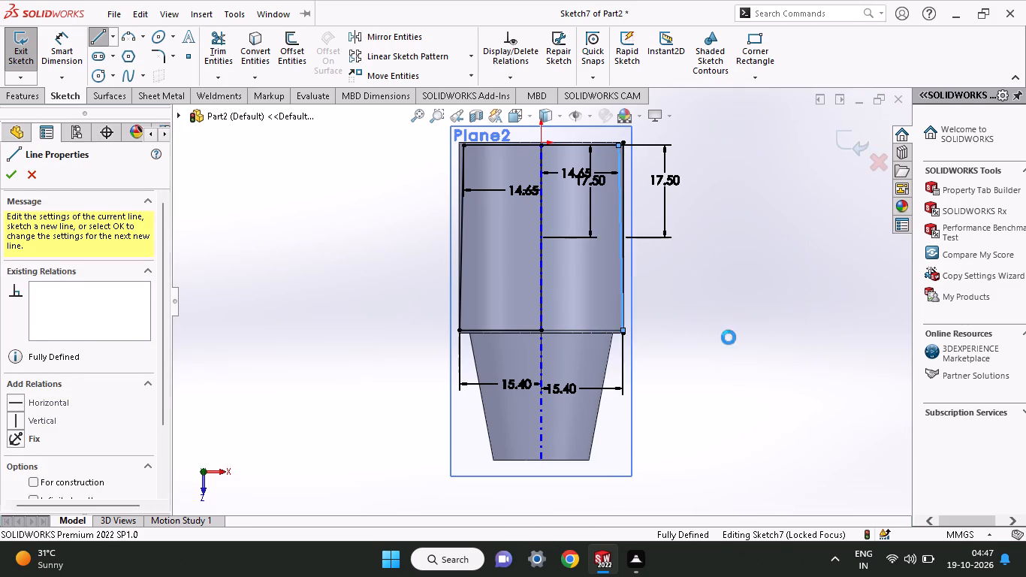
Examine how the profile's slanted sides and corners sit against the cylinder's outer edges.
ctrl+scroll(738, 337, down, 2)
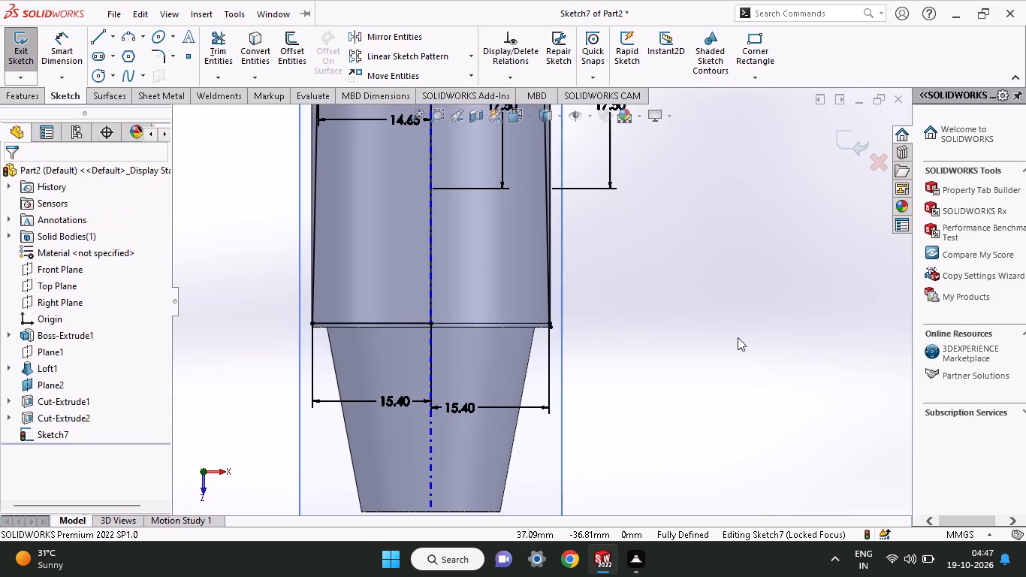
ctrl+scroll(555, 316, down, 3)
scroll(555, 316, left, 1)
scroll(555, 316, down, 3)
ctrl+scroll(555, 316, down, 3)
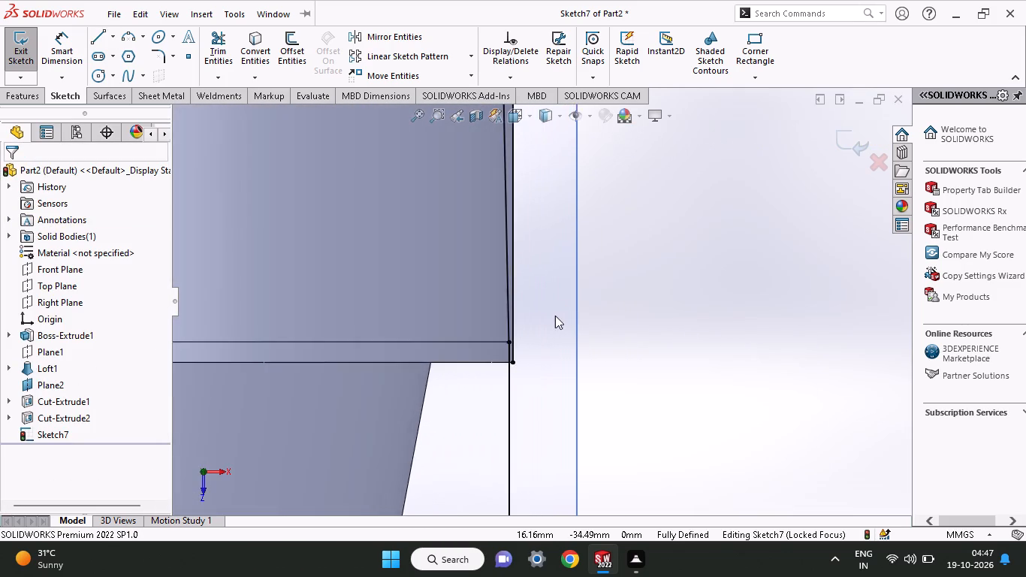
ctrl+scroll(555, 316, down, 4)
ctrl+scroll(555, 316, up, 1)
ctrl+scroll(379, 323, up, 5)
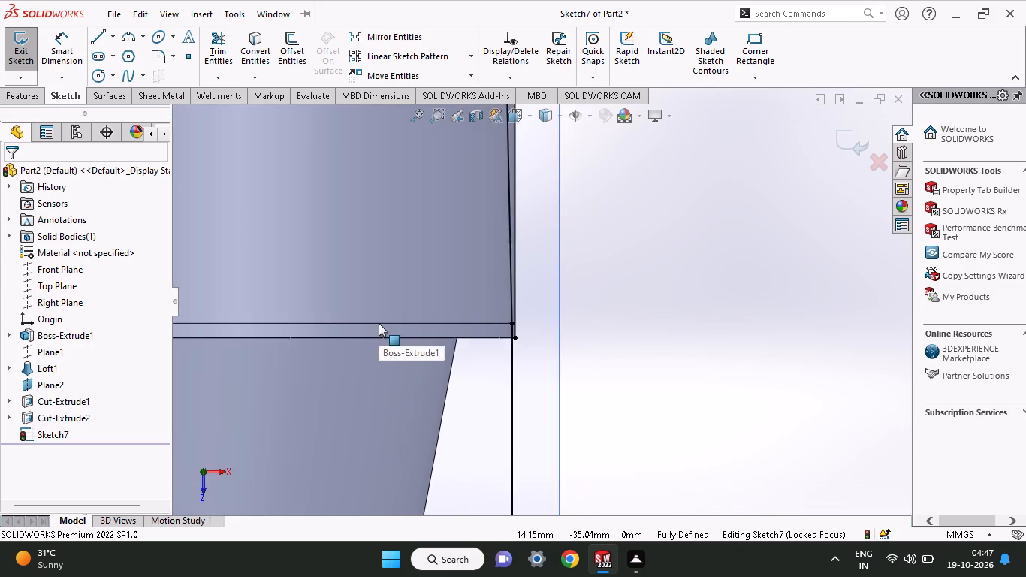
ctrl+scroll(379, 323, up, 5)
ctrl+scroll(436, 243, up, 5)
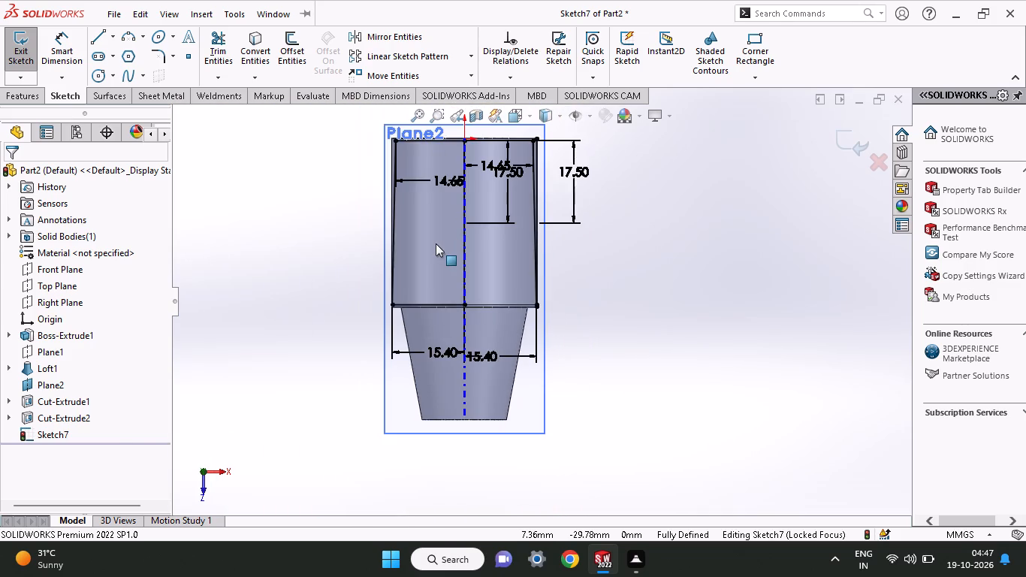
ctrl+scroll(436, 243, down, 3)
ctrl+scroll(436, 243, up, 3)
ctrl+scroll(574, 186, down, 4)
scroll(574, 186, up, 1)
ctrl+scroll(584, 355, down, 3)
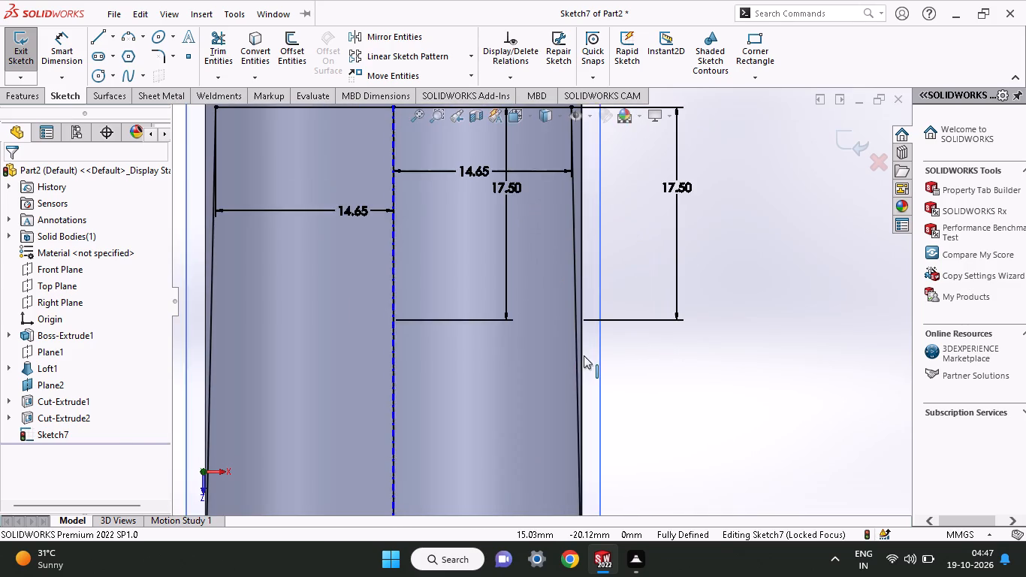
ctrl+scroll(481, 443, up, 3)
ctrl+scroll(481, 443, down, 2)
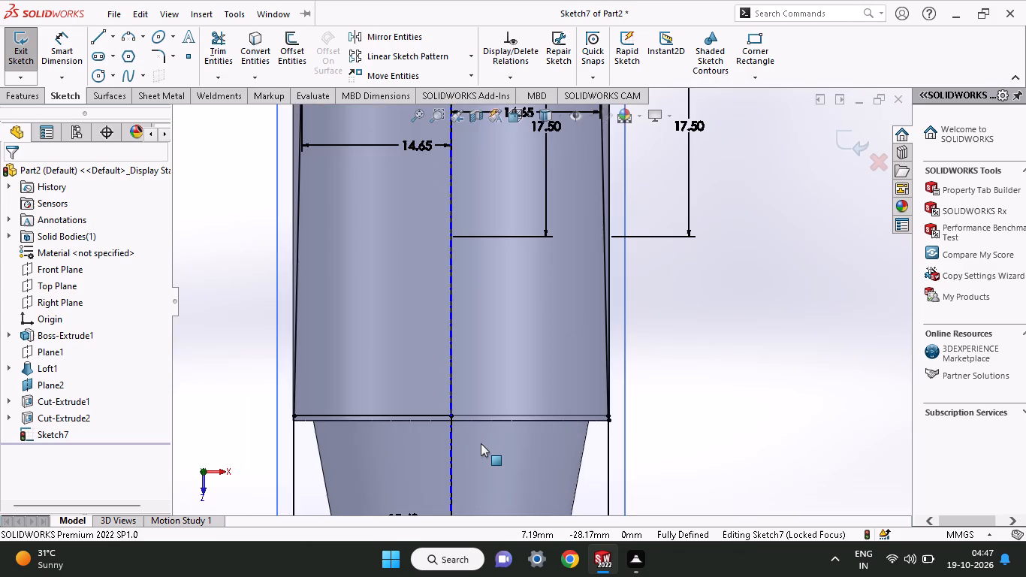
ctrl+scroll(481, 443, up, 2)
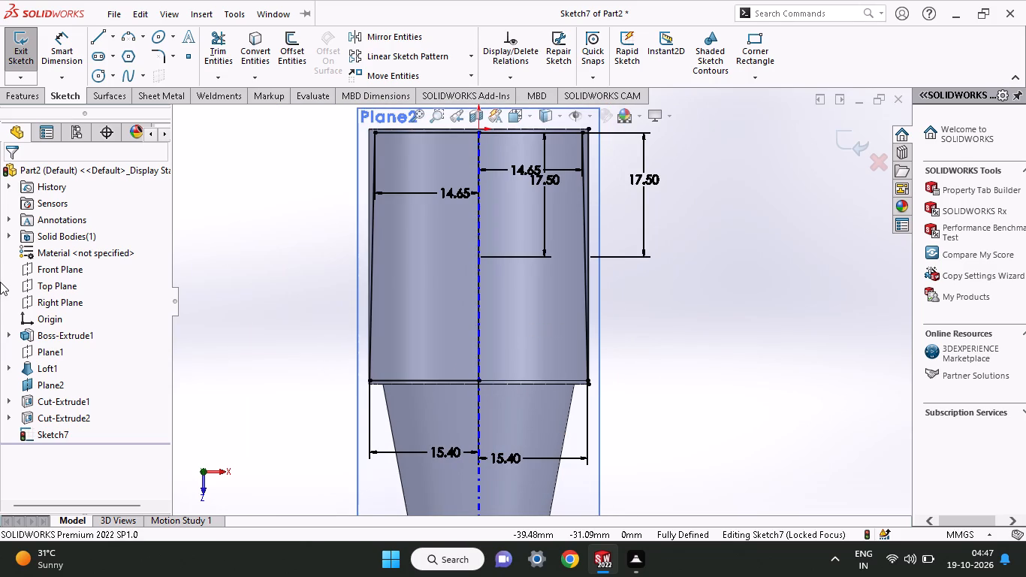
Round all four corners of the closed profile with 10 mm sketch fillets.
click(163, 53)
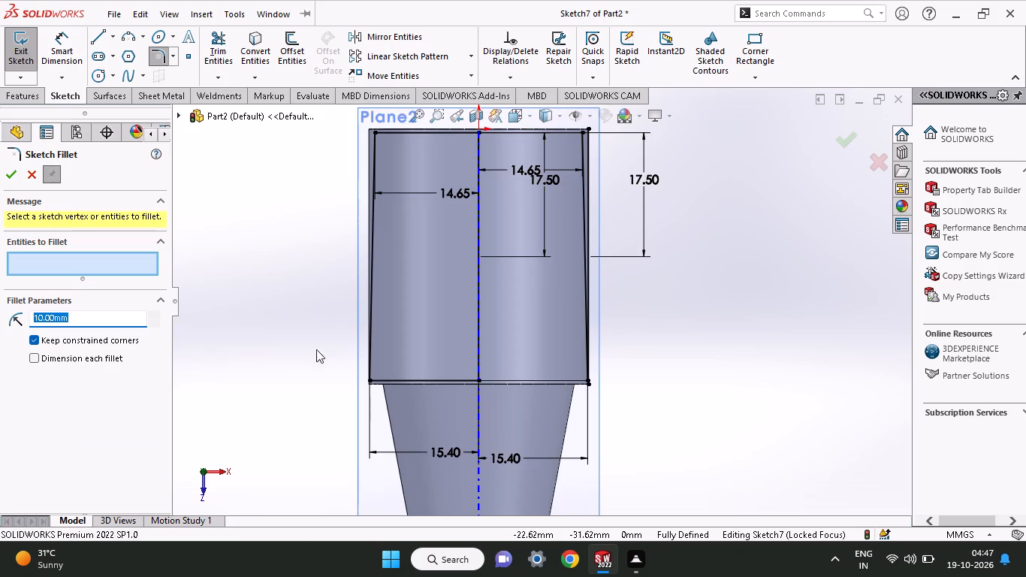
click(371, 383)
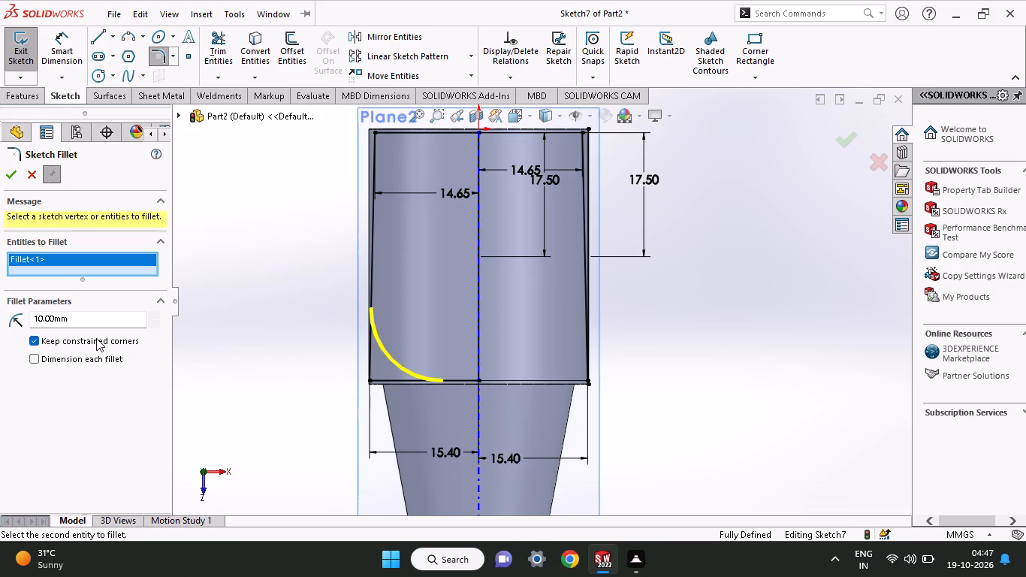
click(589, 379)
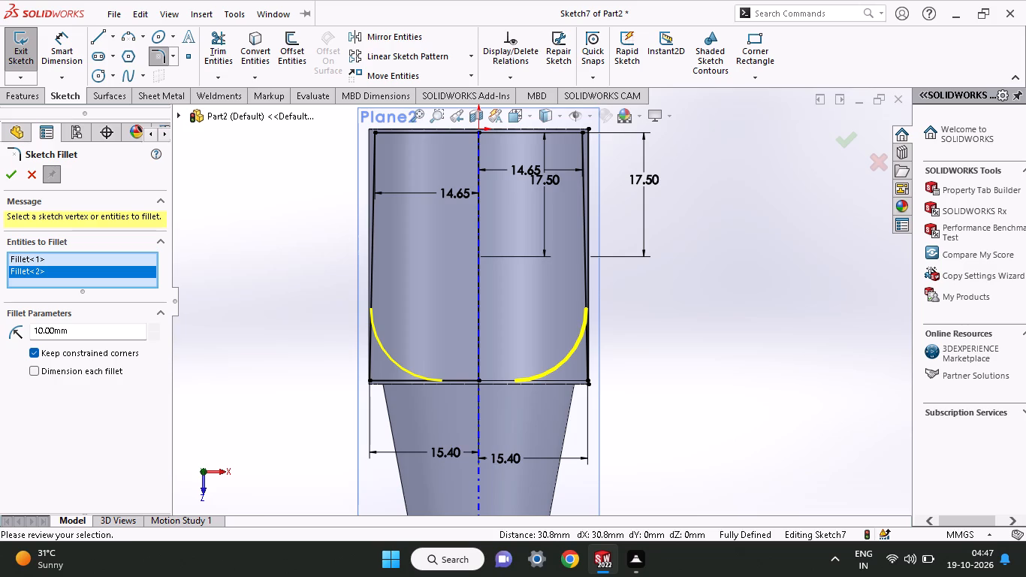
click(376, 133)
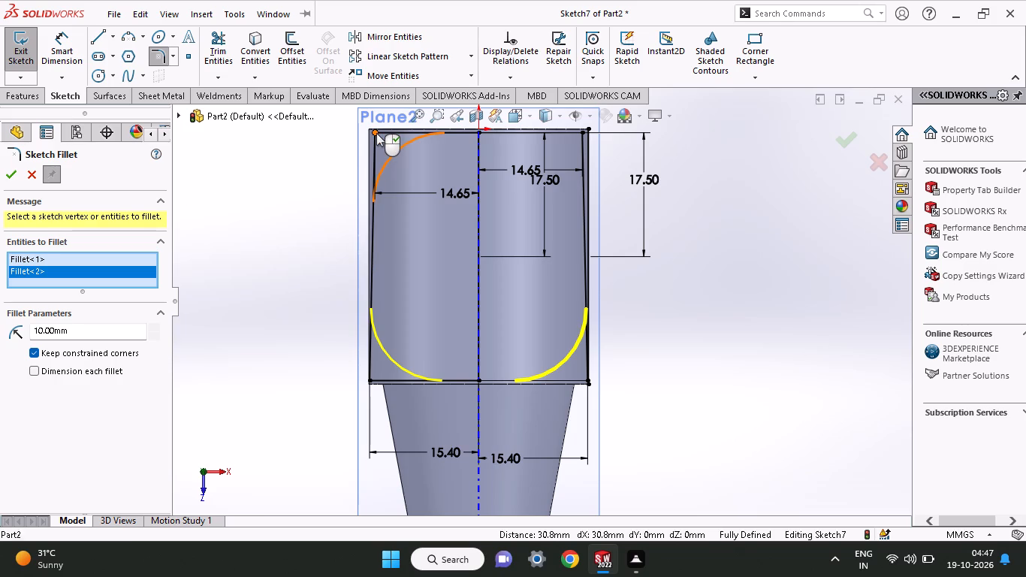
click(581, 129)
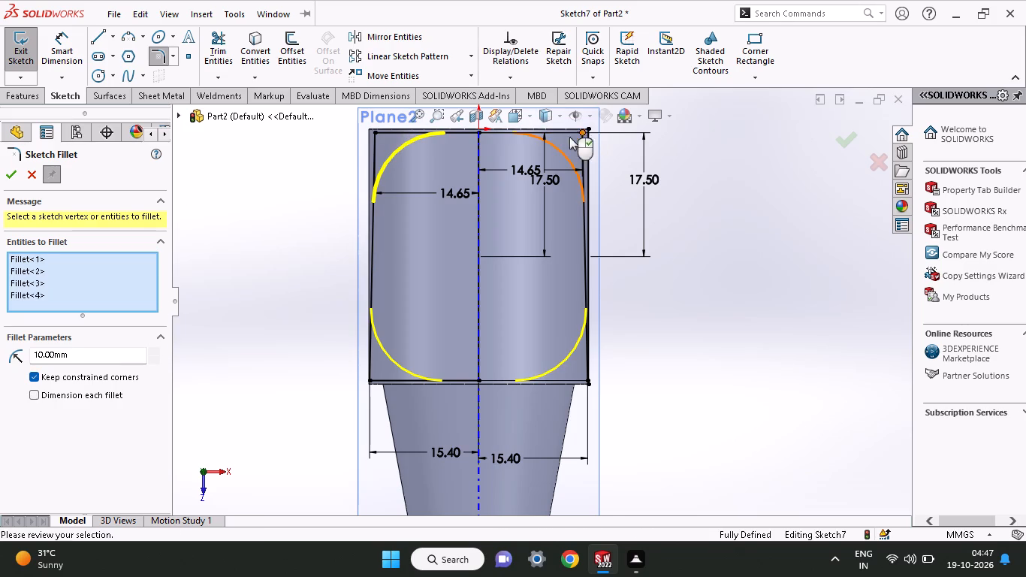
click(14, 173)
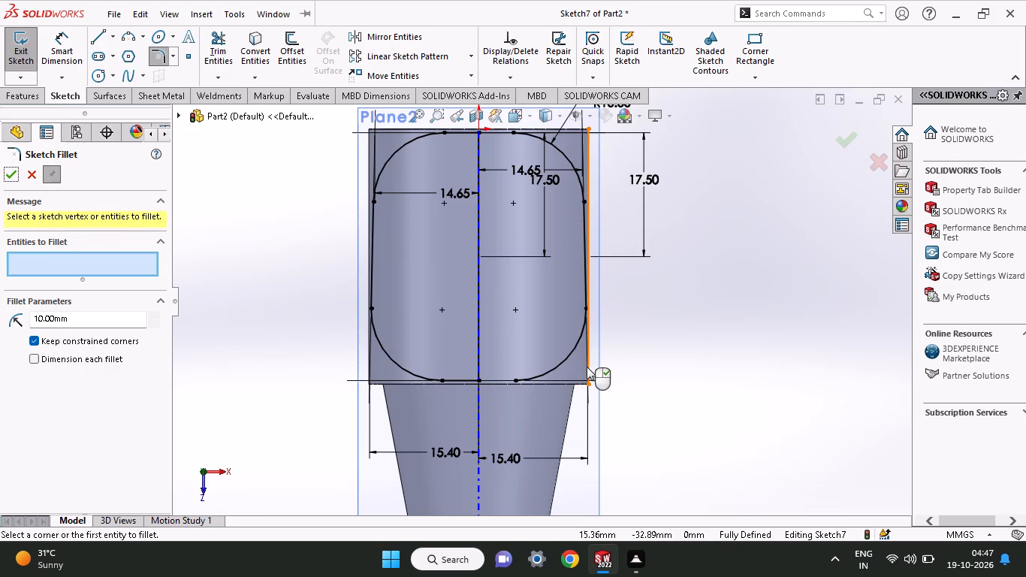
Trim away the extra vertical line running just outside the profile's +X side.
click(215, 41)
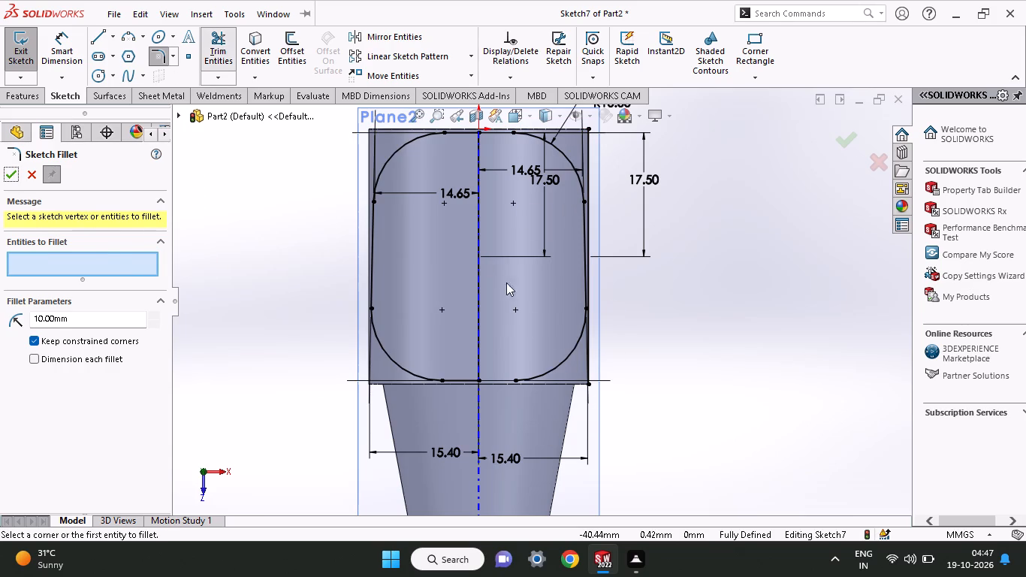
drag(571, 364, 635, 340)
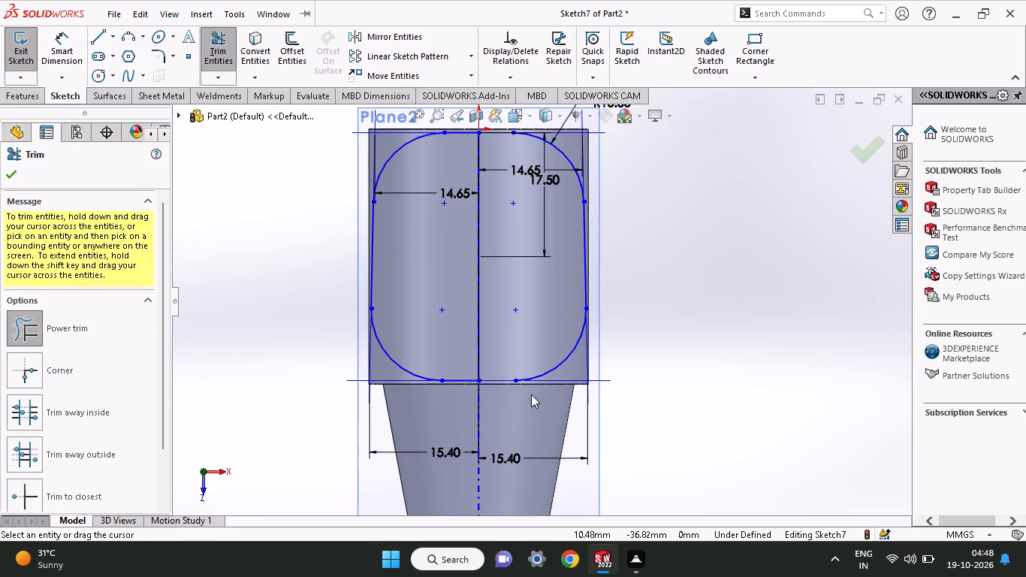
click(8, 174)
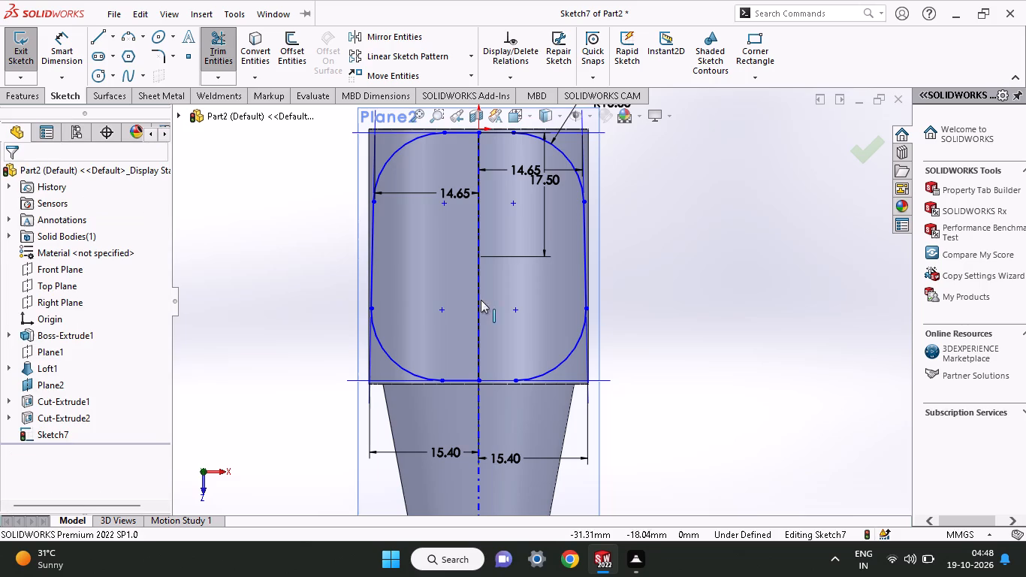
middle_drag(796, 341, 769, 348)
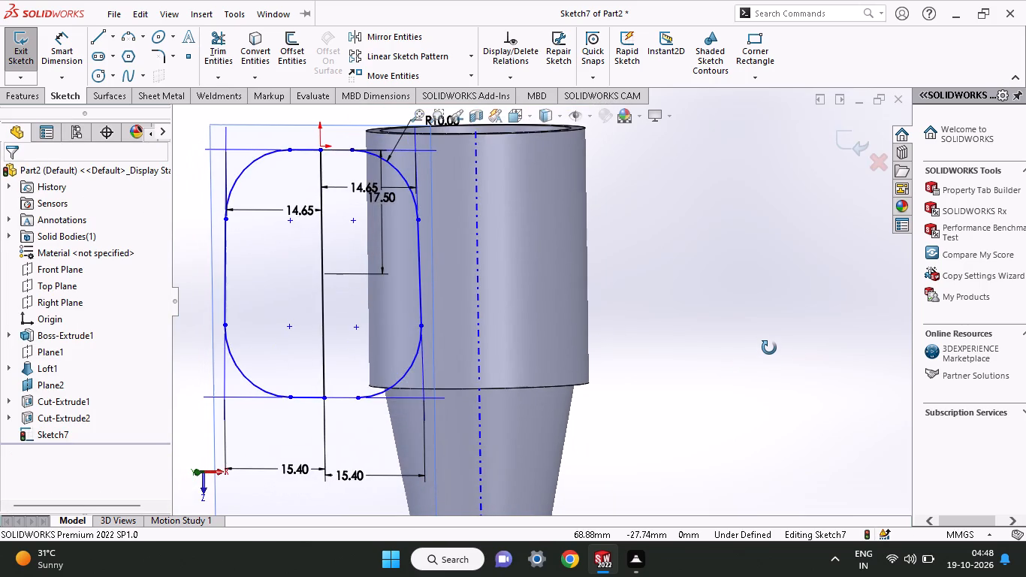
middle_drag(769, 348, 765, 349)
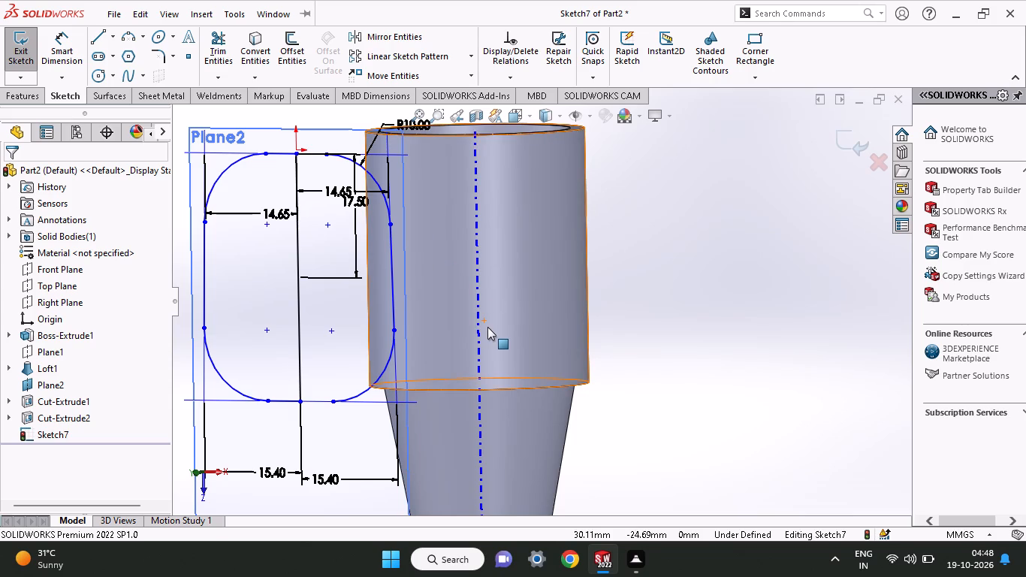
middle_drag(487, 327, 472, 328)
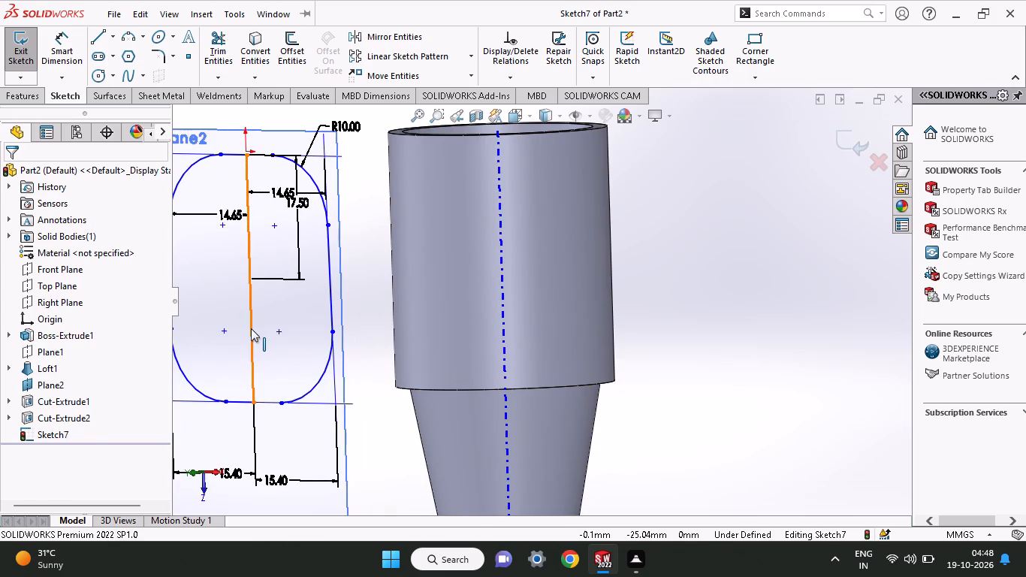
Delete the vertical centre line inside the rounded profile, together with its associated dimension.
click(251, 328)
right_click(251, 328)
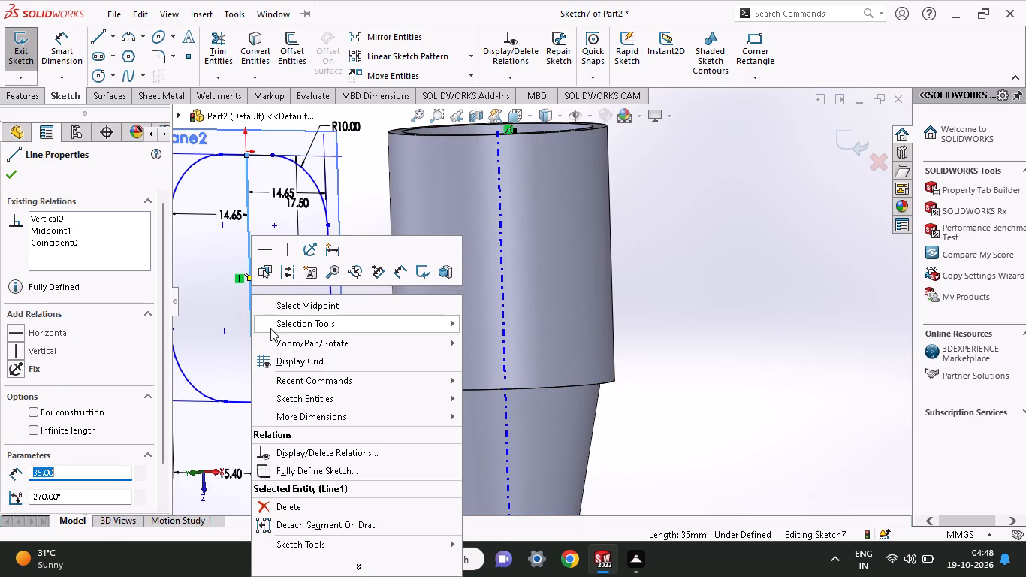
click(294, 509)
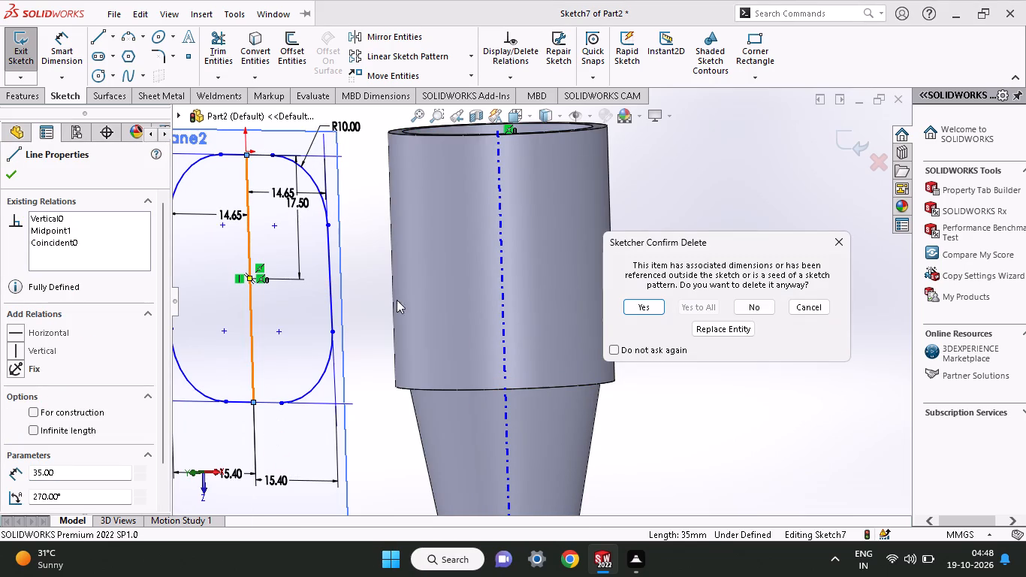
click(638, 304)
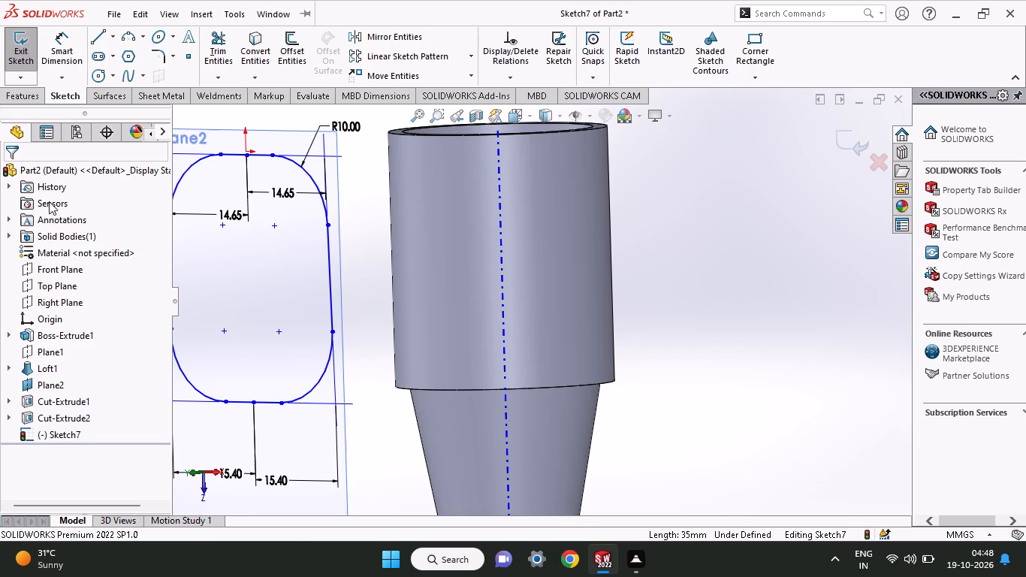
Start a blind Boss-Extrude of the rounded profile, reverse it toward the cylinder, and open its depth for editing.
click(14, 98)
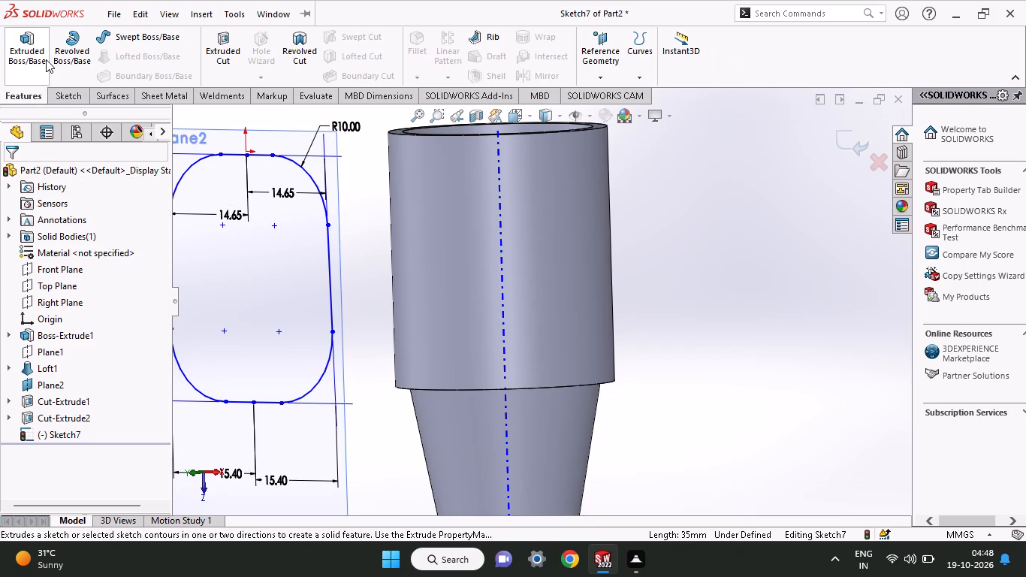
click(46, 59)
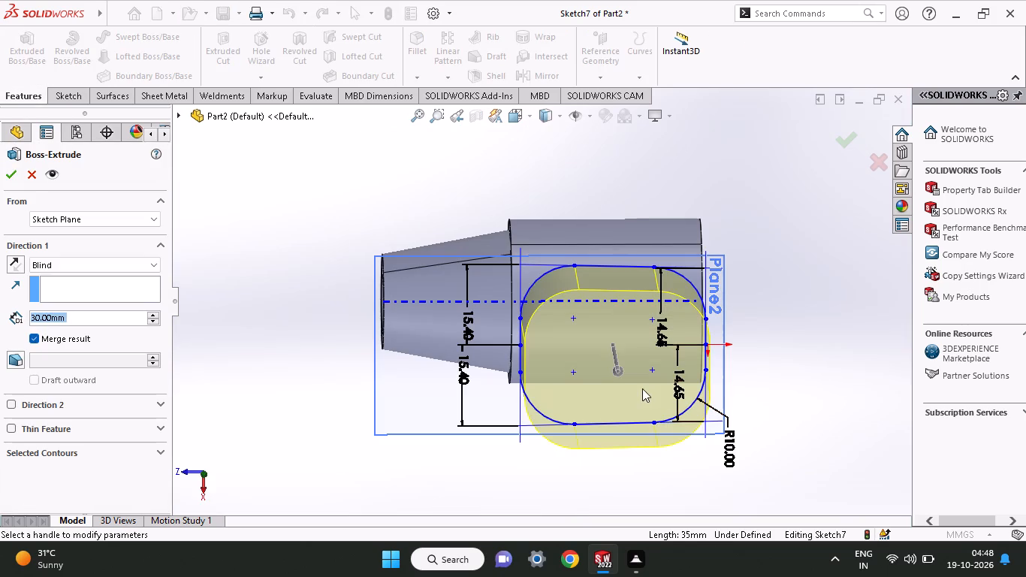
middle_drag(711, 446, 720, 325)
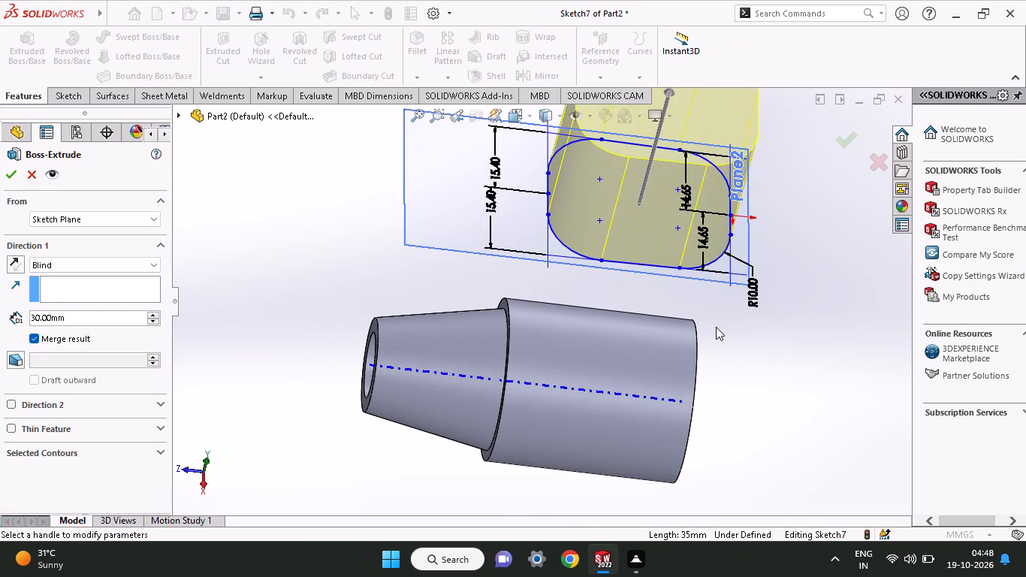
click(14, 256)
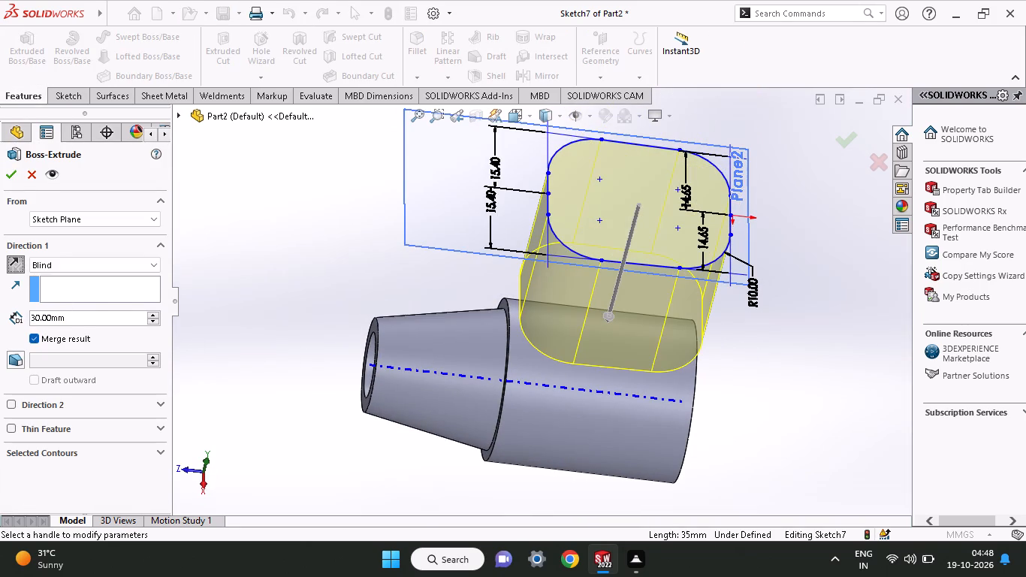
drag(86, 315, 0, 319)
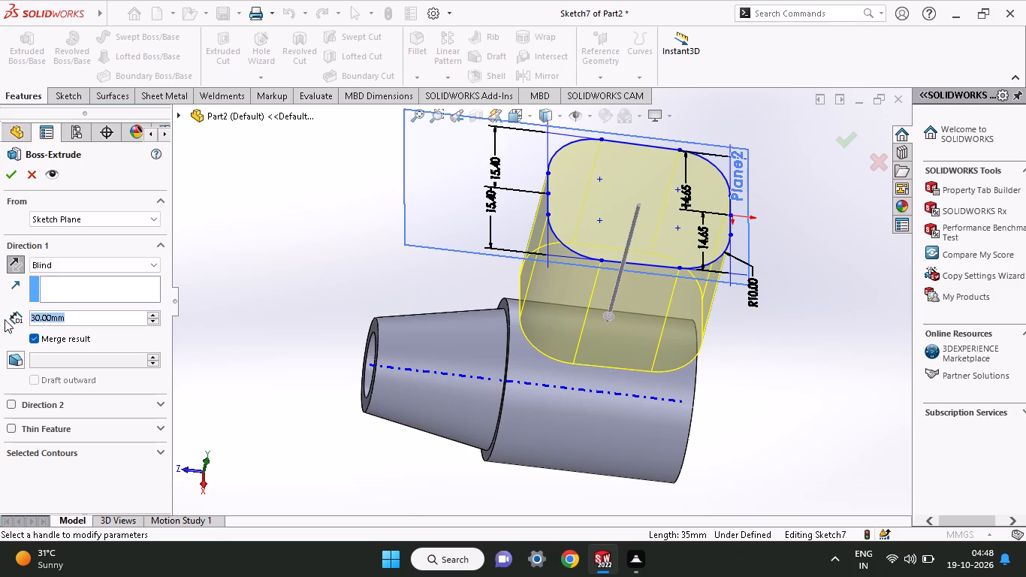
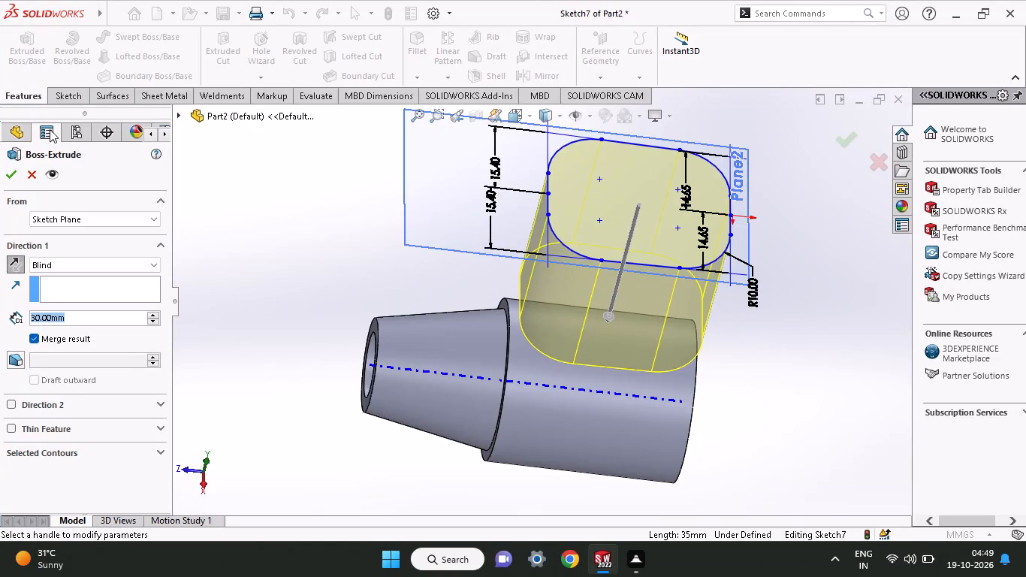
Cancel the Boss-Extrude of the rounded profile and return to its sketch.
click(27, 182)
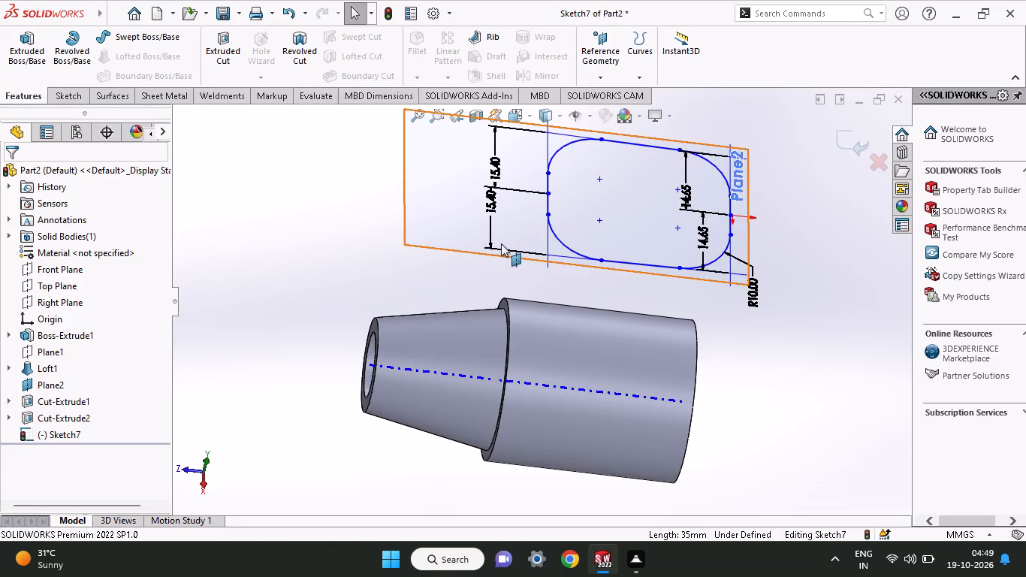
right_click(445, 247)
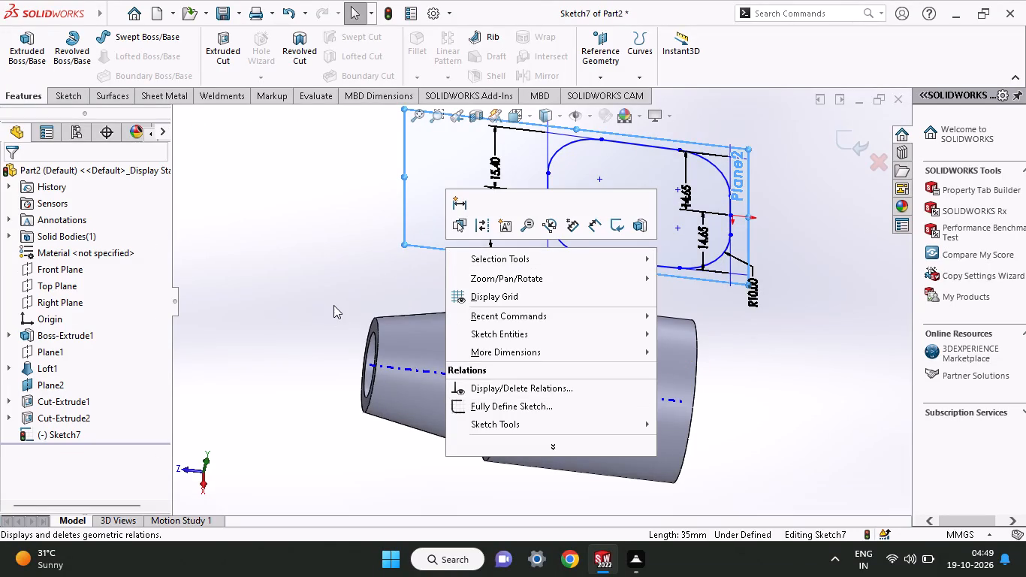
click(328, 287)
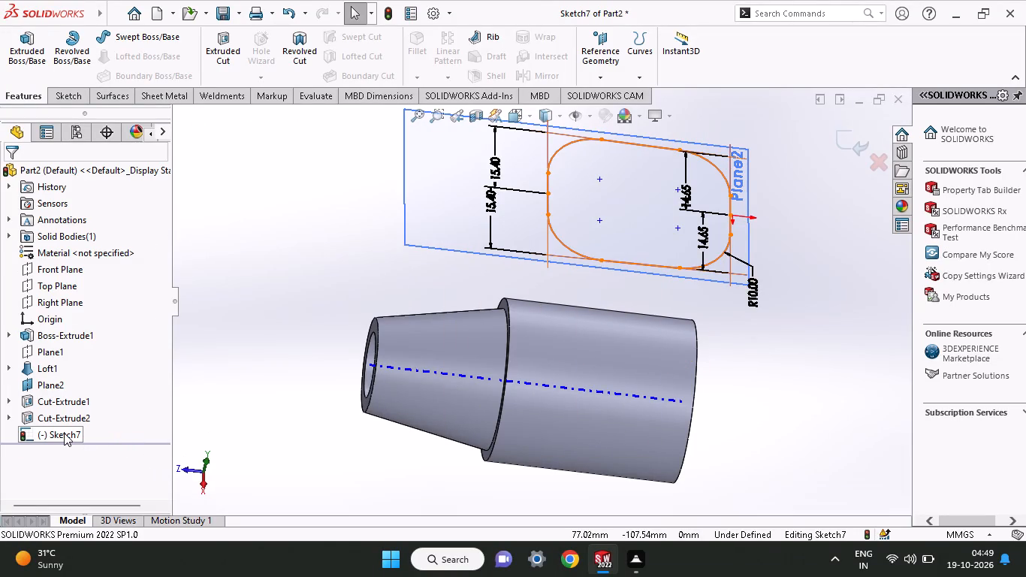
right_click(64, 433)
click(288, 310)
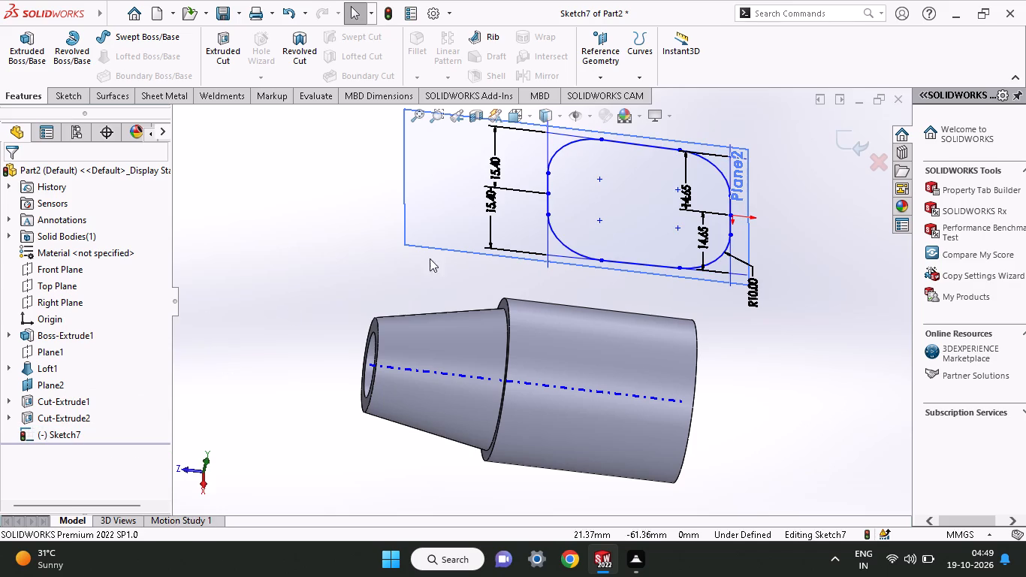
Delete the 10 mm corner arc at the +X, +Z corner of the rounded profile.
click(561, 242)
right_click(561, 242)
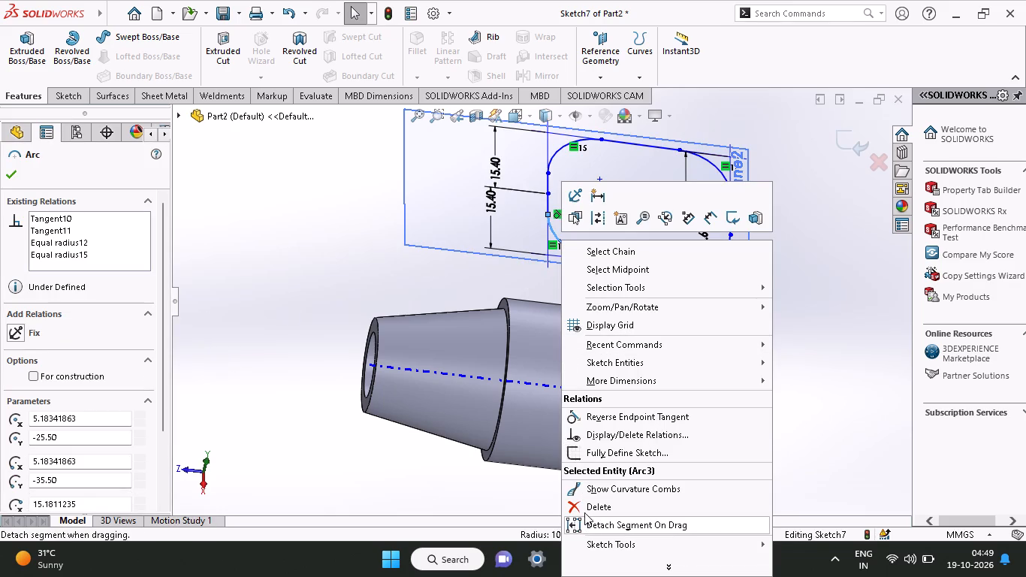
click(584, 510)
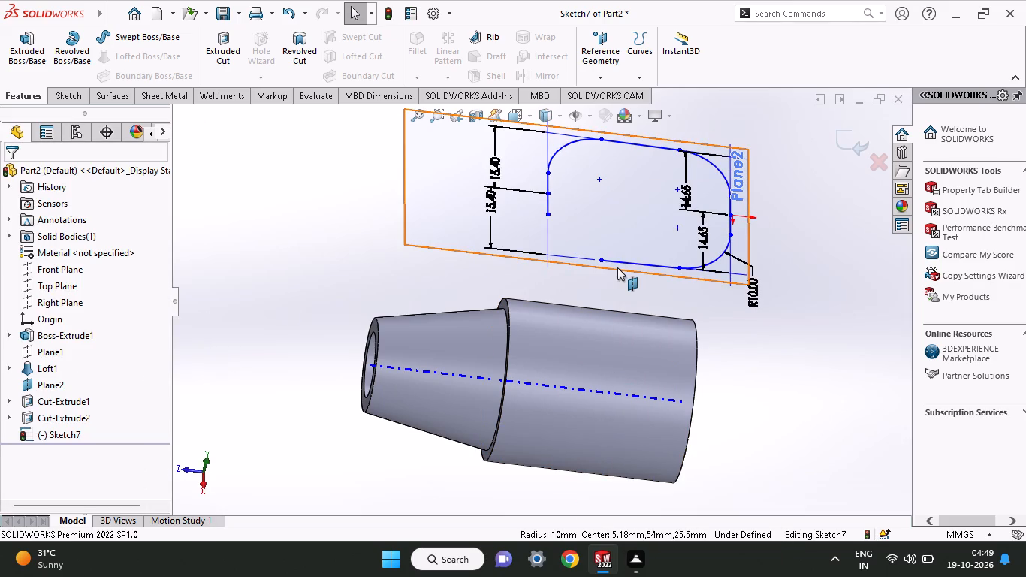
click(617, 267)
right_click(617, 267)
click(515, 283)
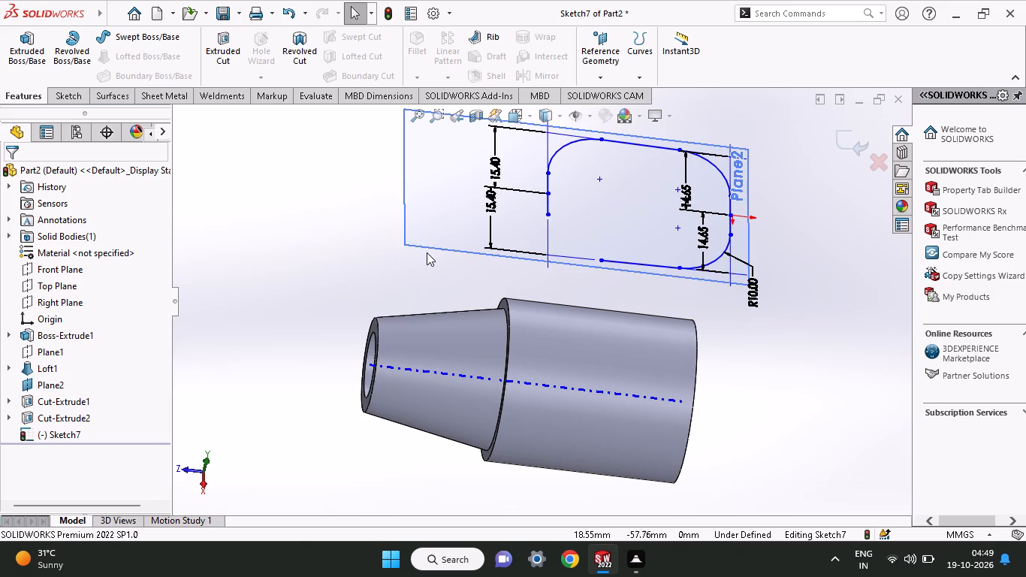
Power-trim away all remaining lines and corner arcs of the rounded profile.
middle_drag(430, 250, 427, 372)
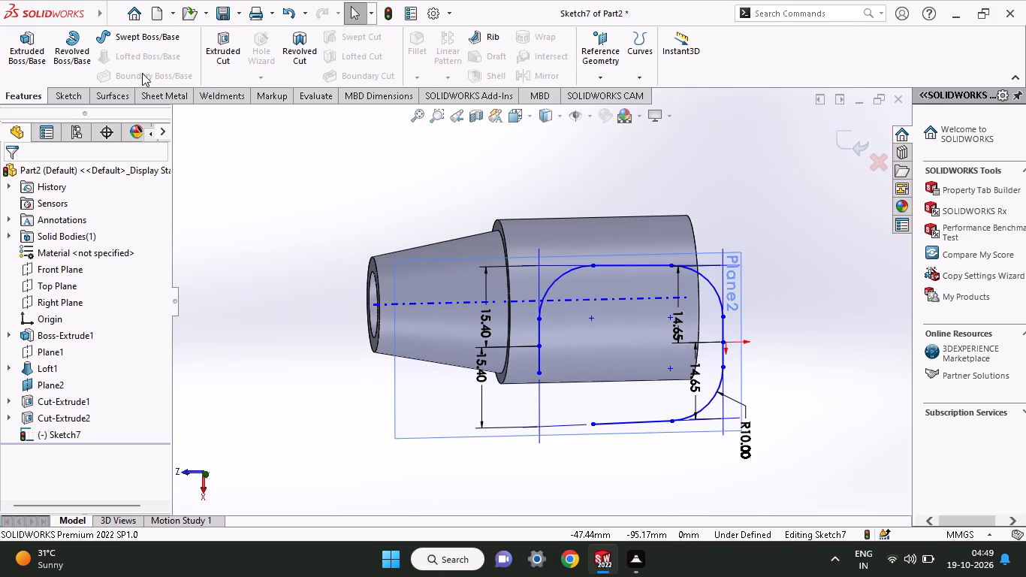
click(70, 99)
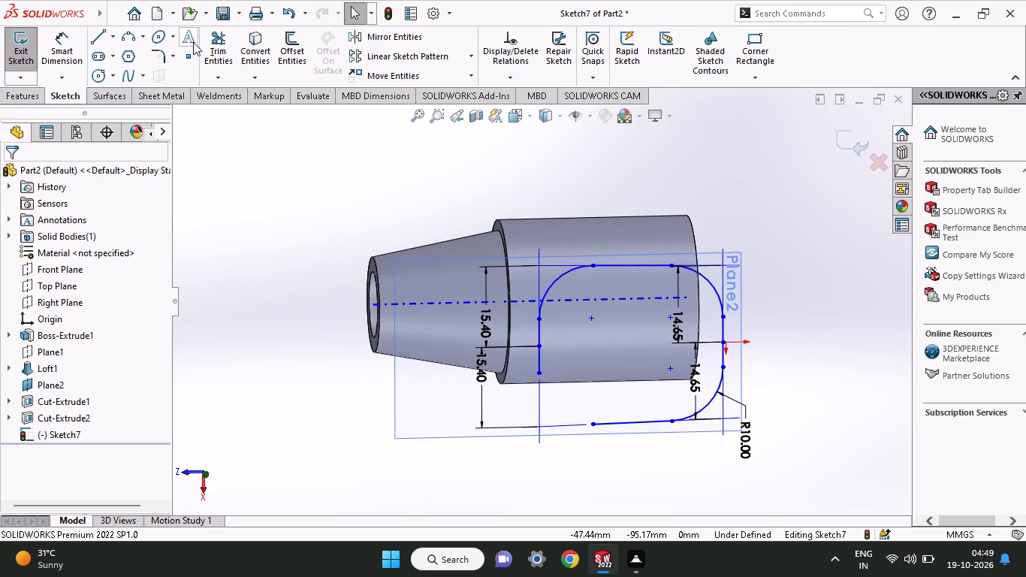
click(210, 41)
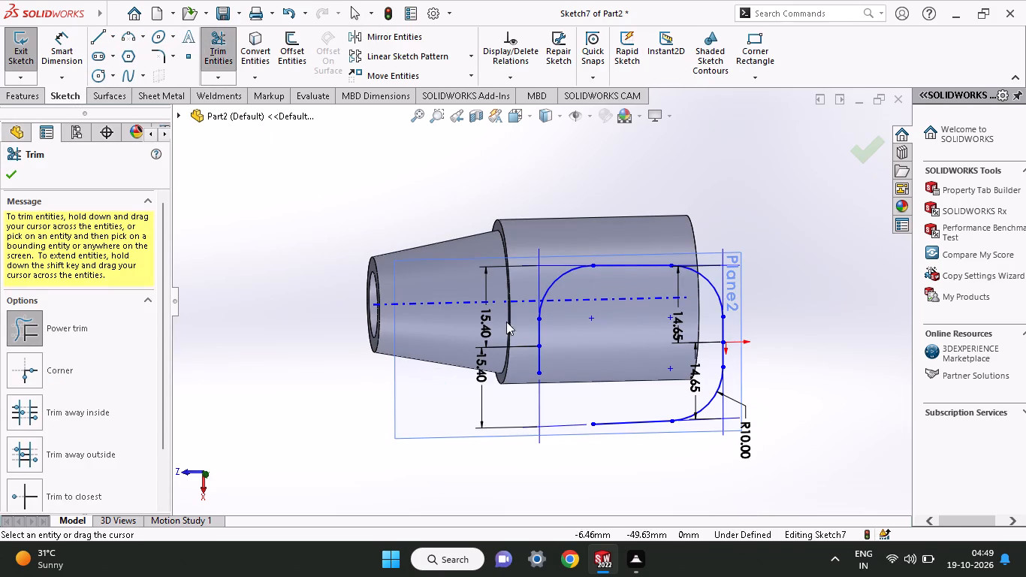
drag(513, 326, 596, 318)
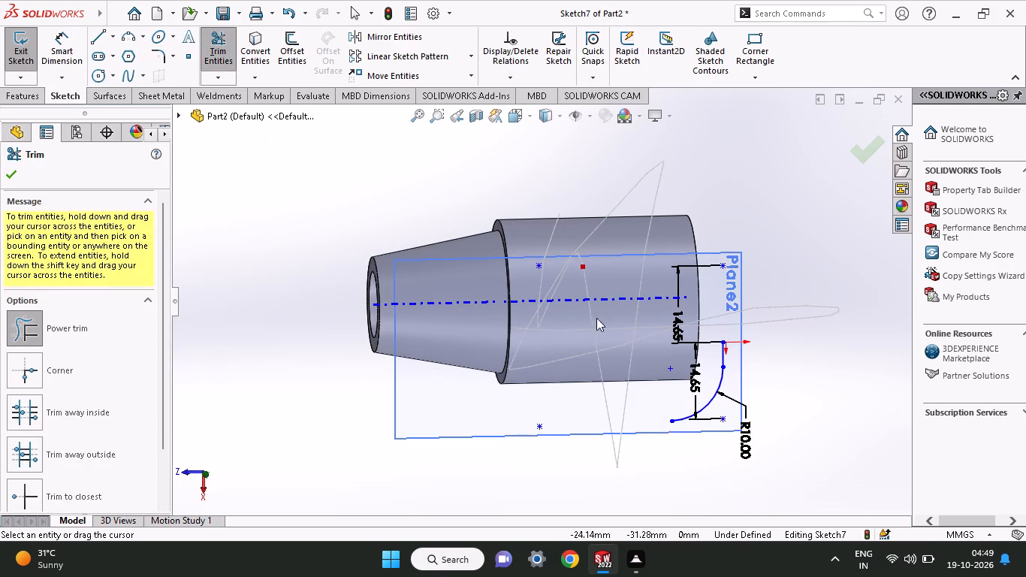
drag(596, 318, 739, 355)
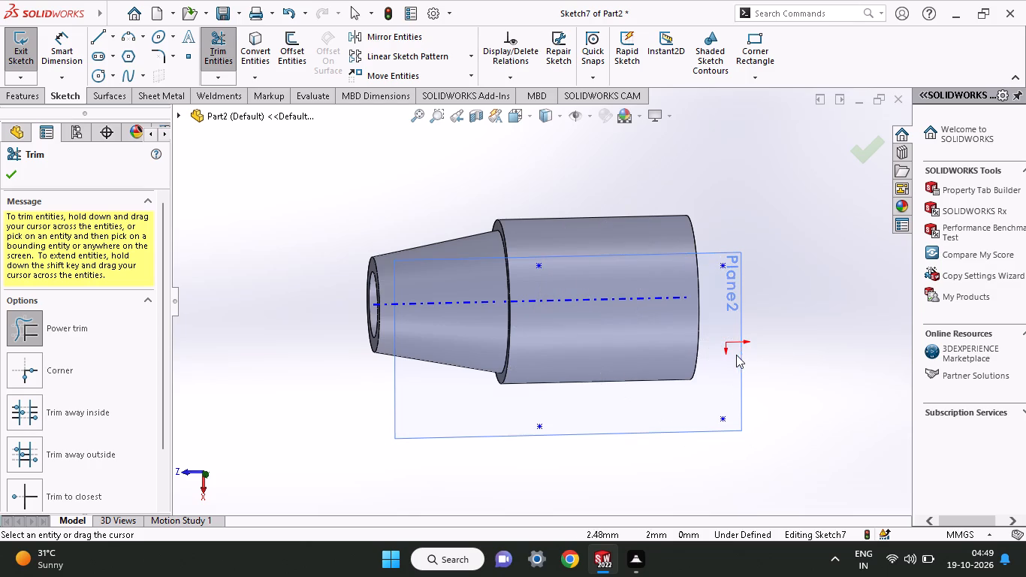
click(2, 171)
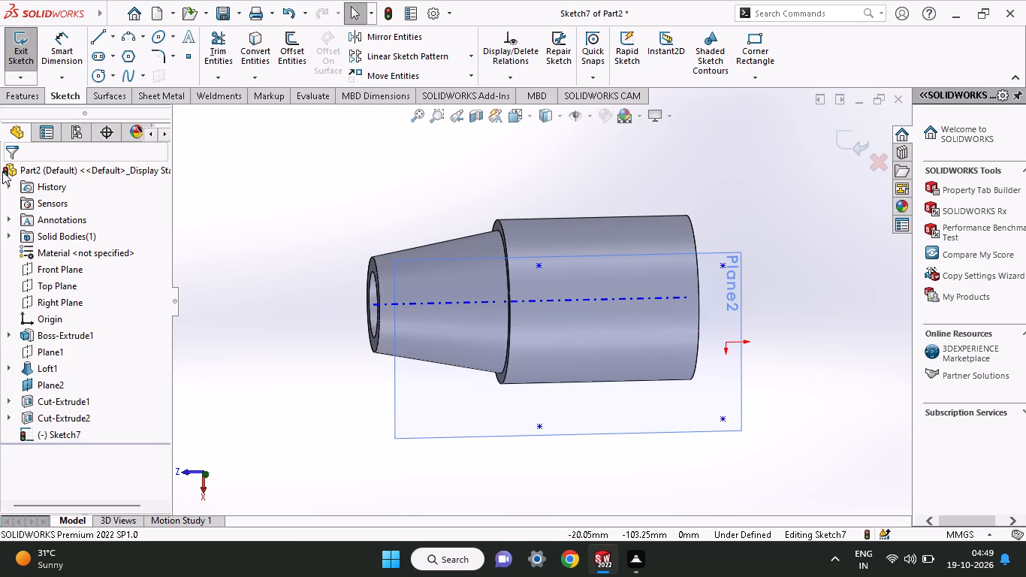
Hide Plane2 above the cylinder.
middle_drag(497, 394, 502, 369)
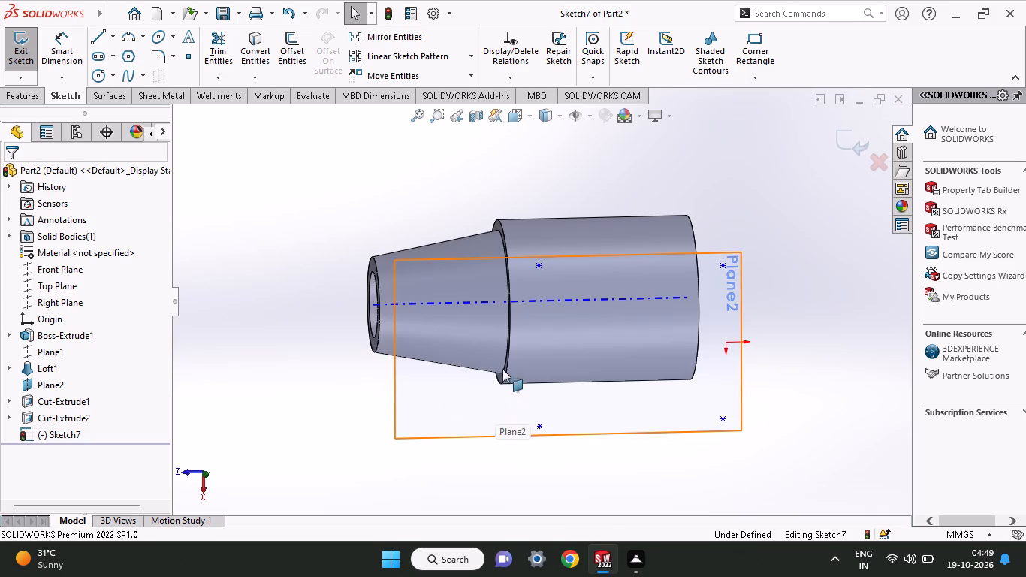
middle_drag(502, 369, 530, 271)
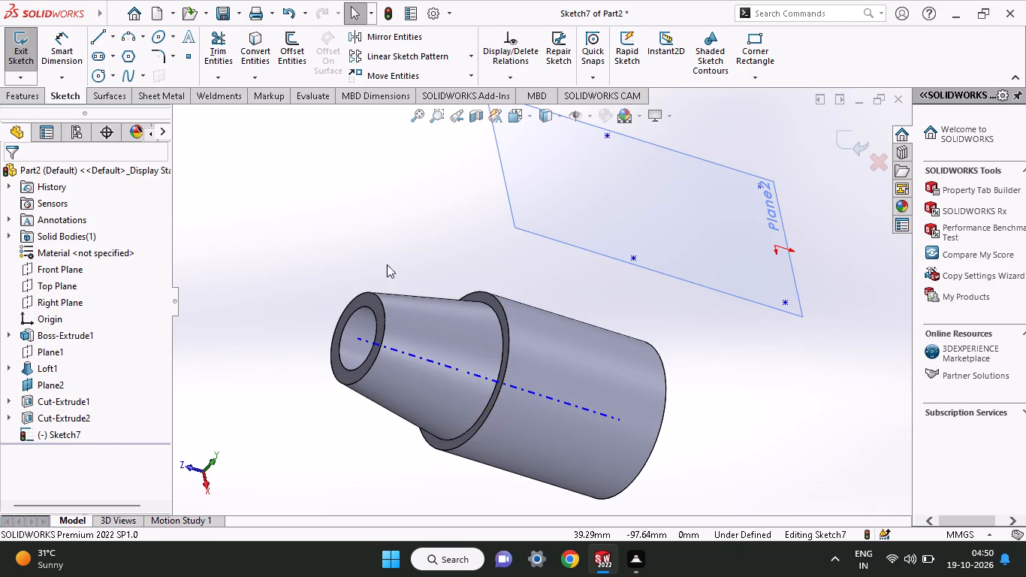
click(566, 199)
right_click(566, 199)
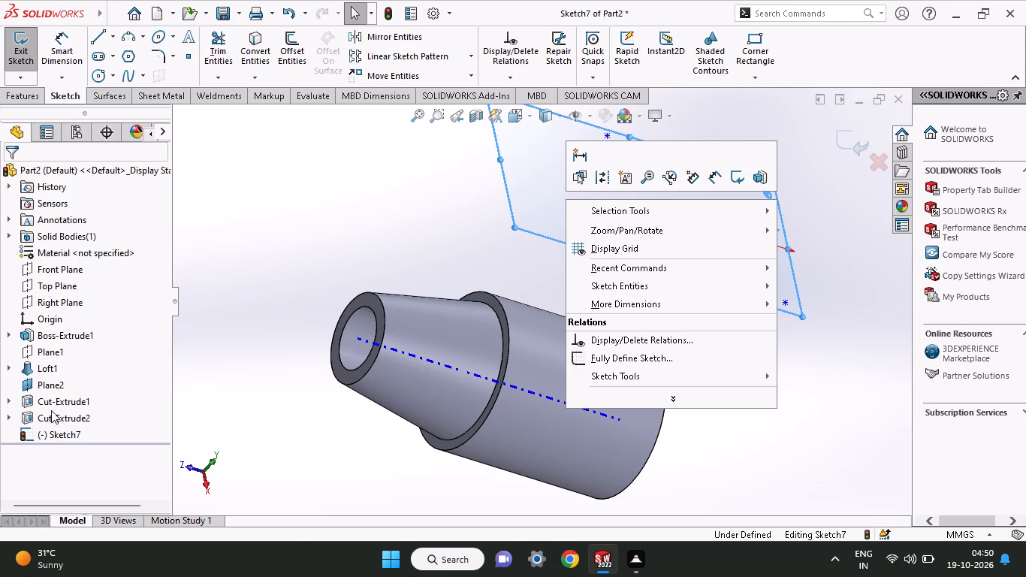
right_click(49, 380)
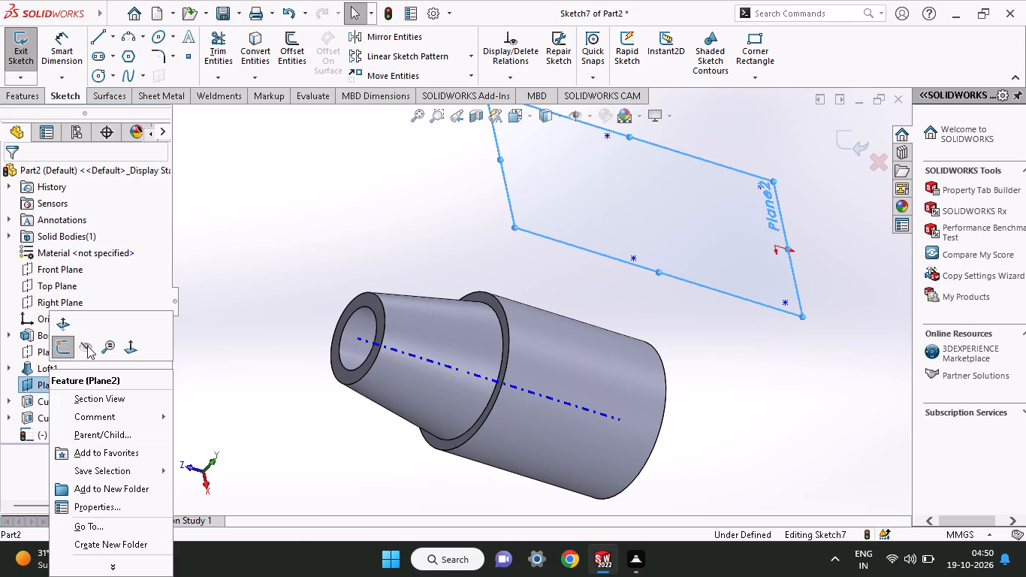
click(87, 346)
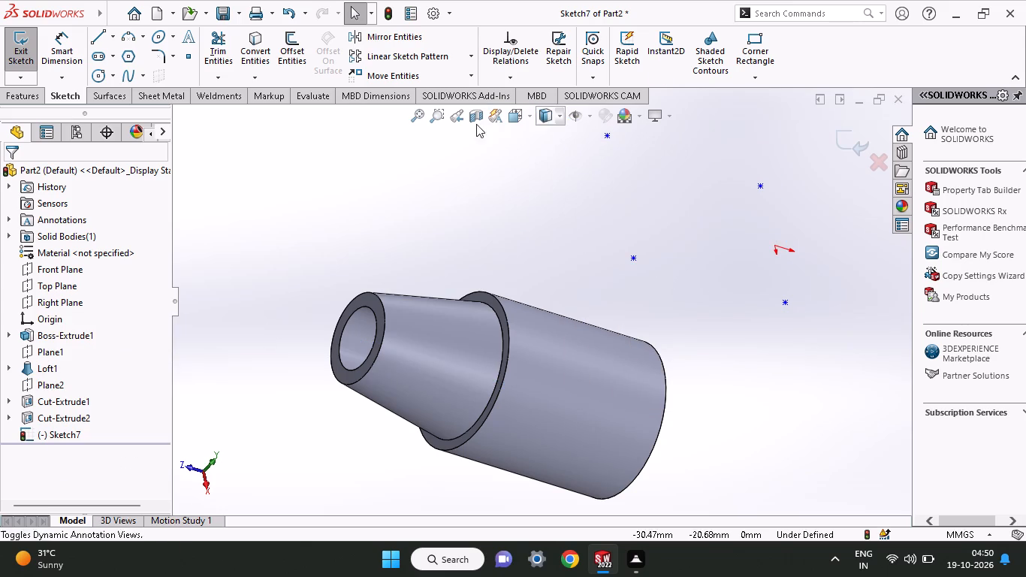
Exit the emptied profile sketch to return to part editing.
click(13, 100)
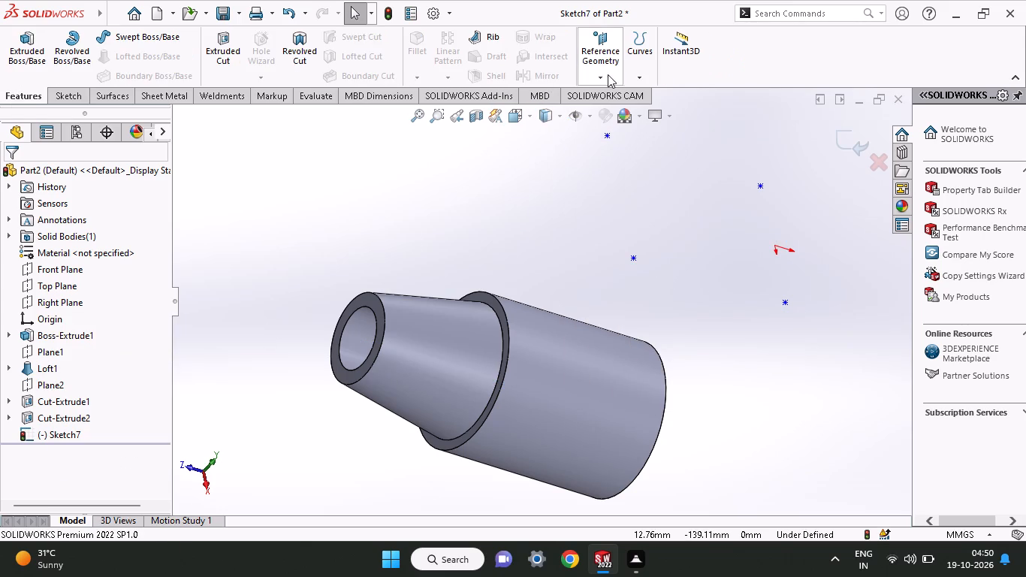
click(619, 74)
right_click(608, 152)
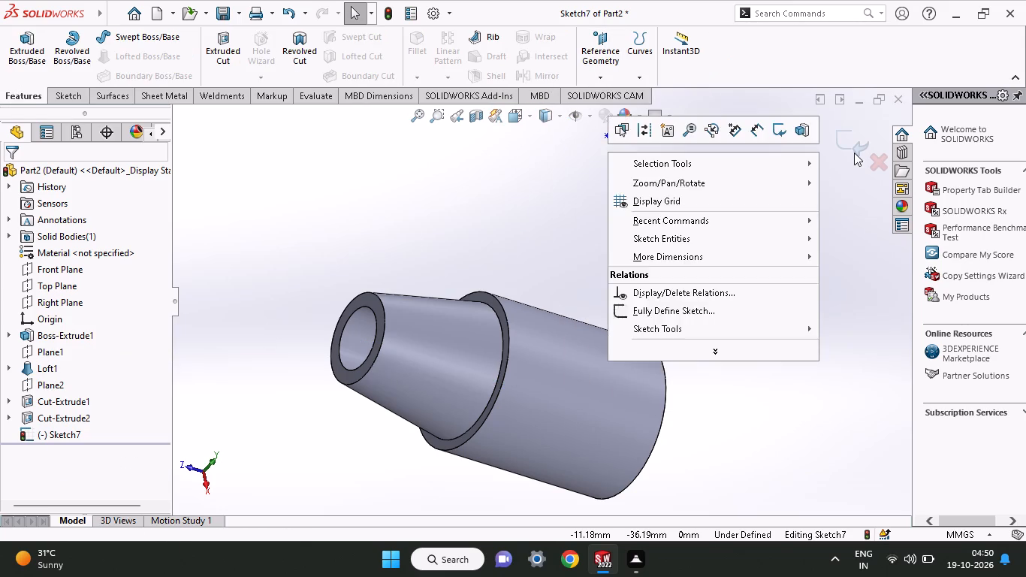
click(855, 152)
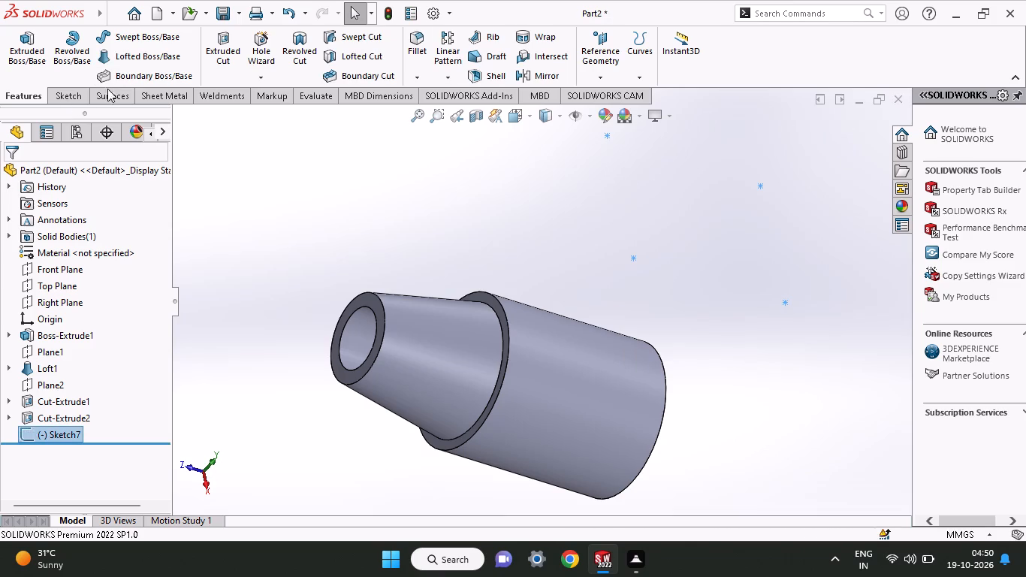
Start a reference plane parallel to the Top Plane with an offset of 53.5 mm, entered as 54-0.5.
click(602, 71)
click(600, 99)
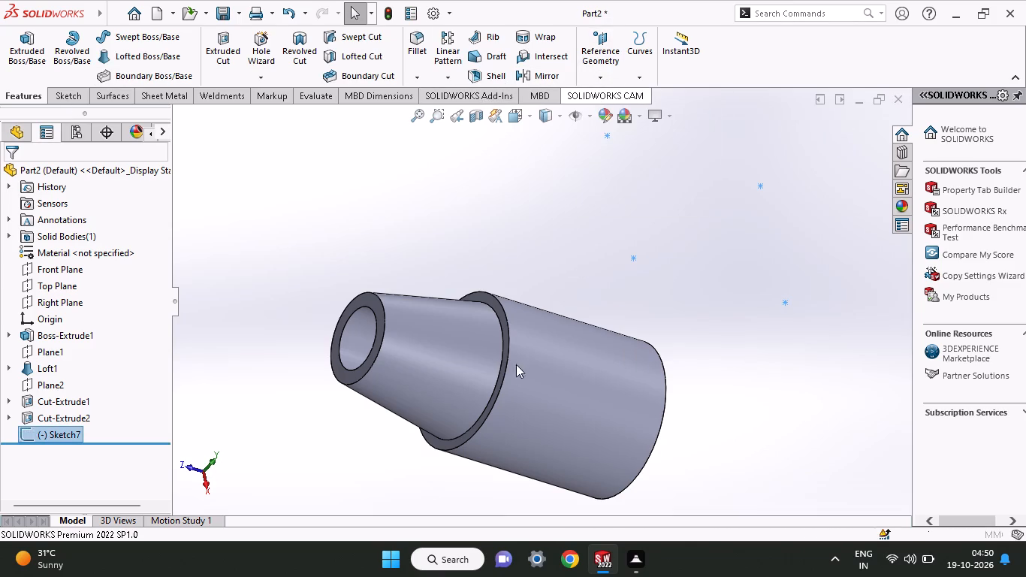
click(25, 136)
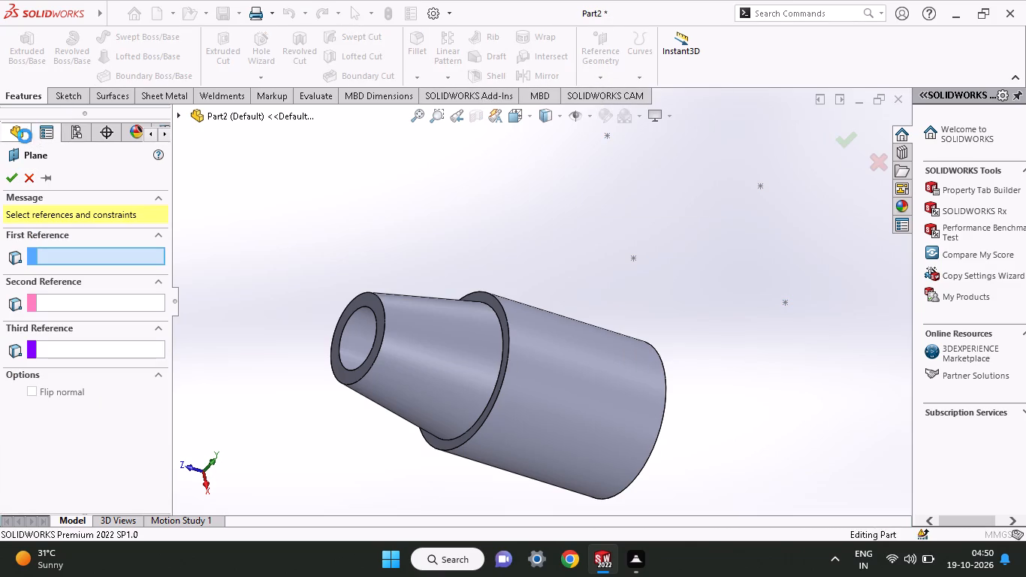
click(239, 229)
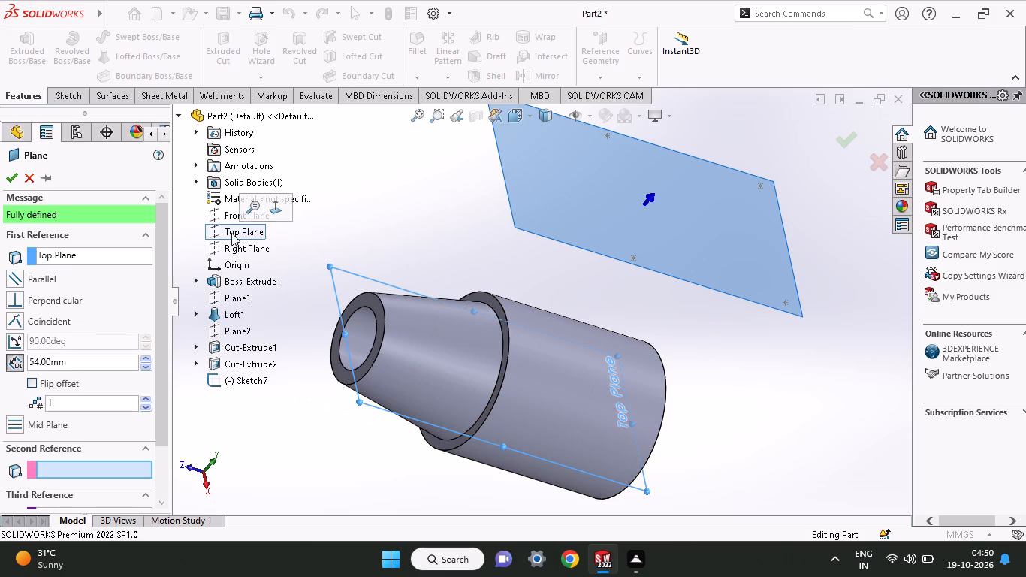
drag(71, 364, 0, 378)
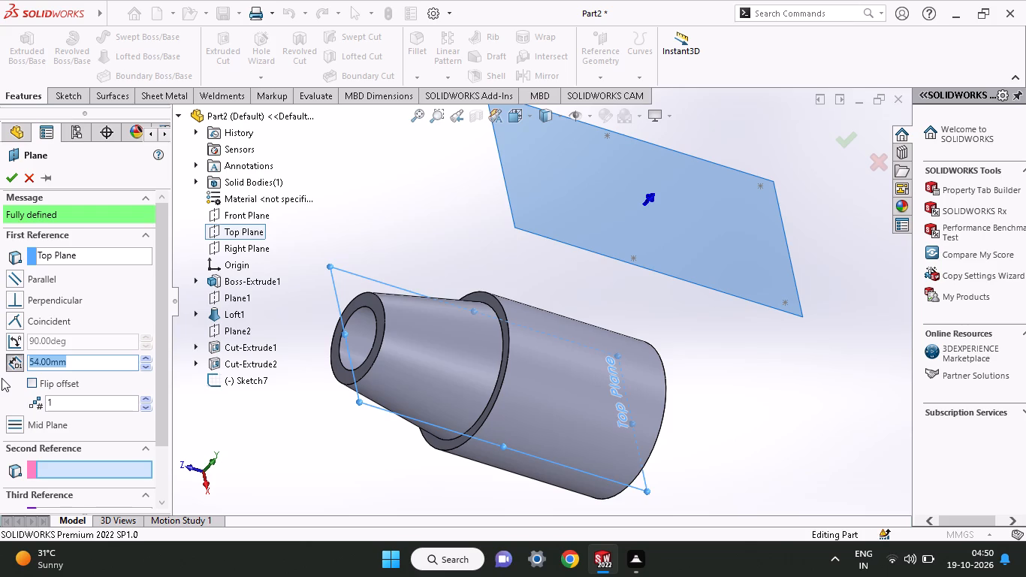
text(54)
key(minus)
text(0.5)
key(Return)
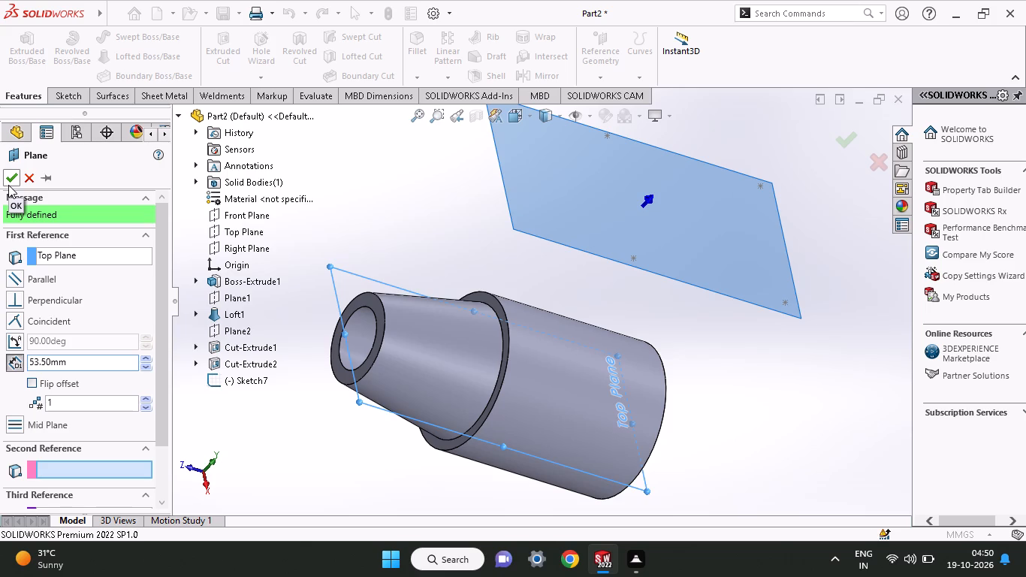
Set the new plane's offset to 54.5 mm, entered as 54+0.5, and create the plane.
drag(89, 364, 0, 359)
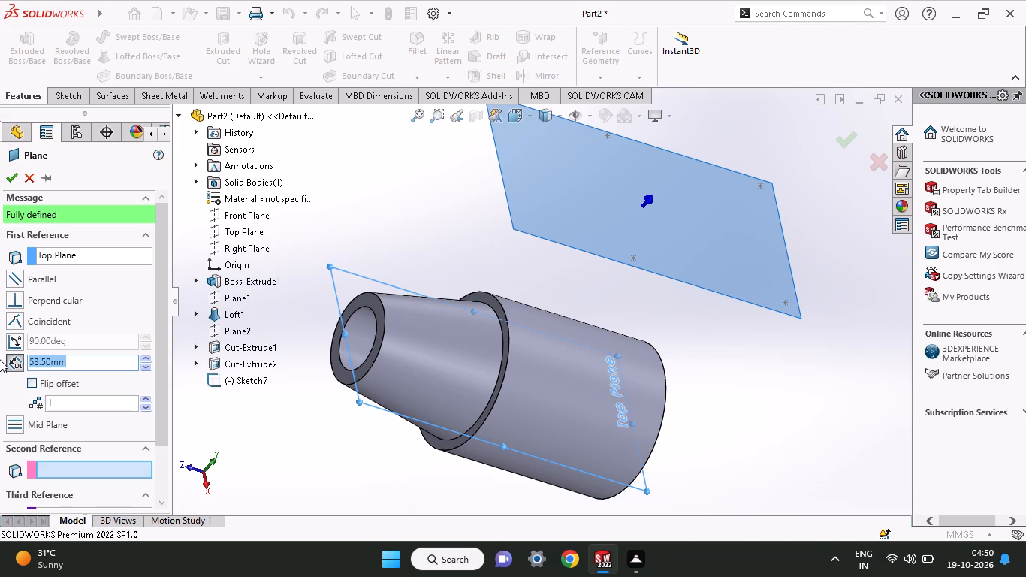
text(54)
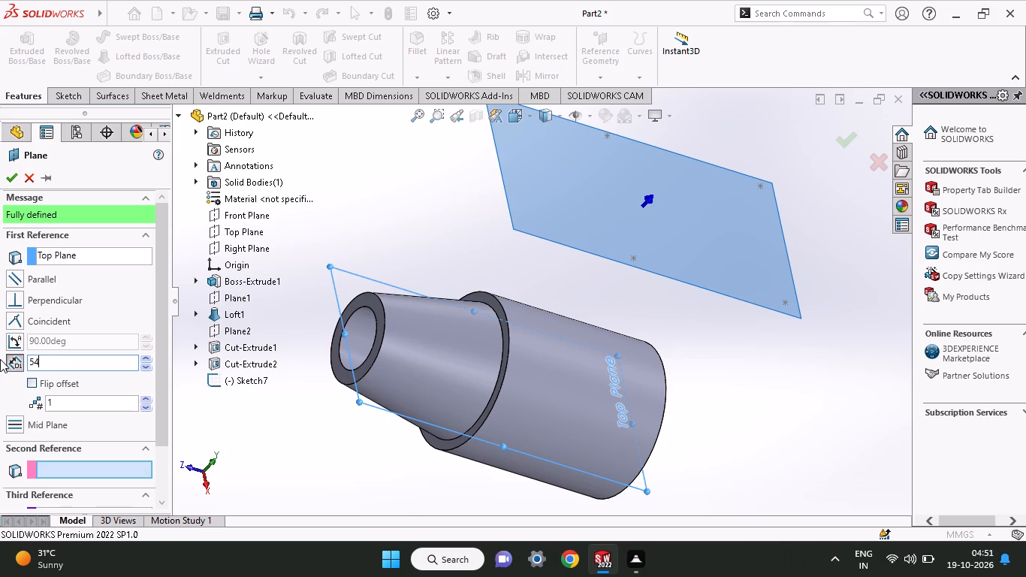
key(shift+plus)
text(0.5)
key(Return)
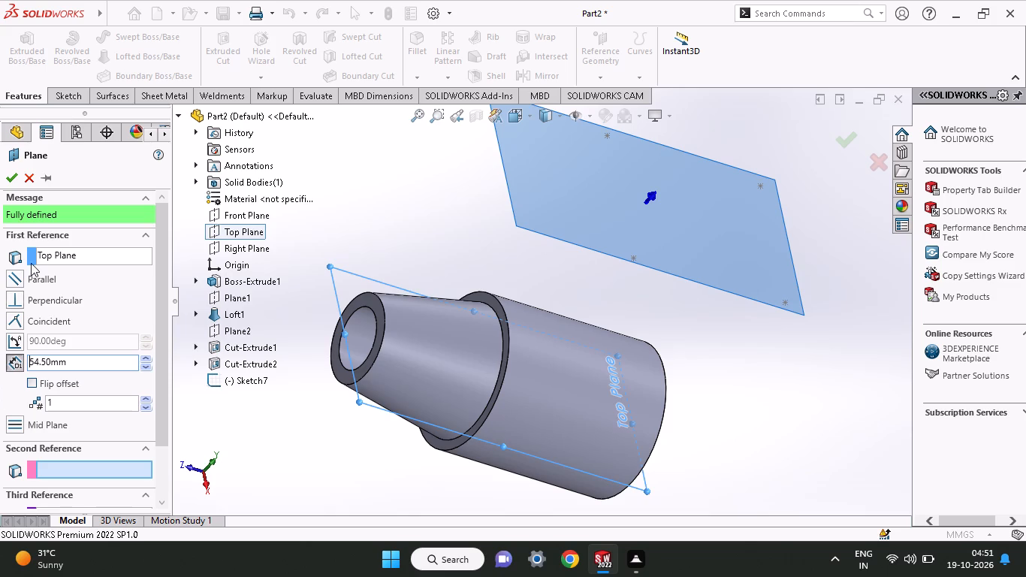
click(14, 176)
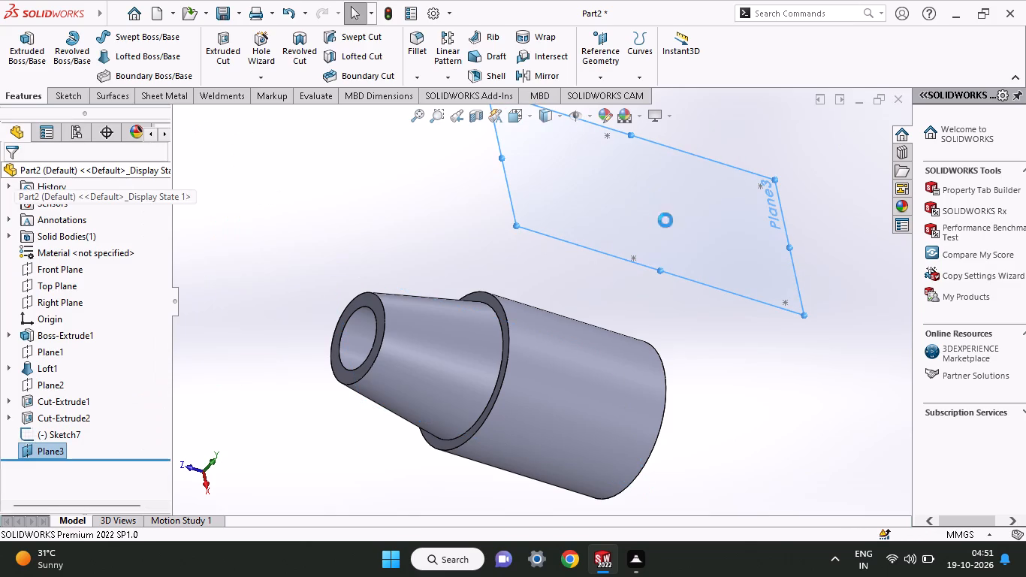
Start a sketch on the new offset plane and draw a 36 mm vertical line along the cylinder's +X side, from its end face to the shoulder.
click(687, 214)
click(754, 165)
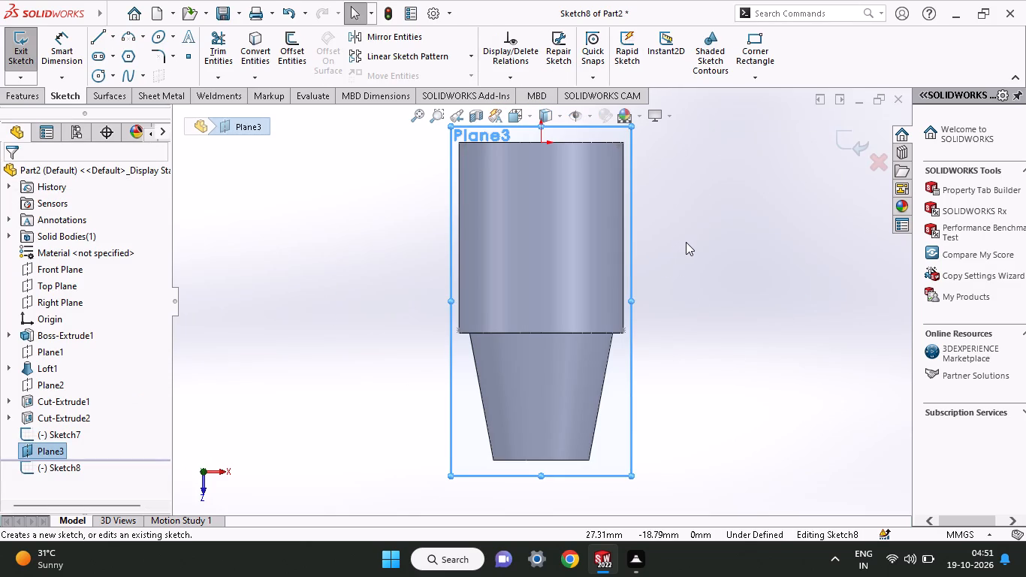
click(92, 40)
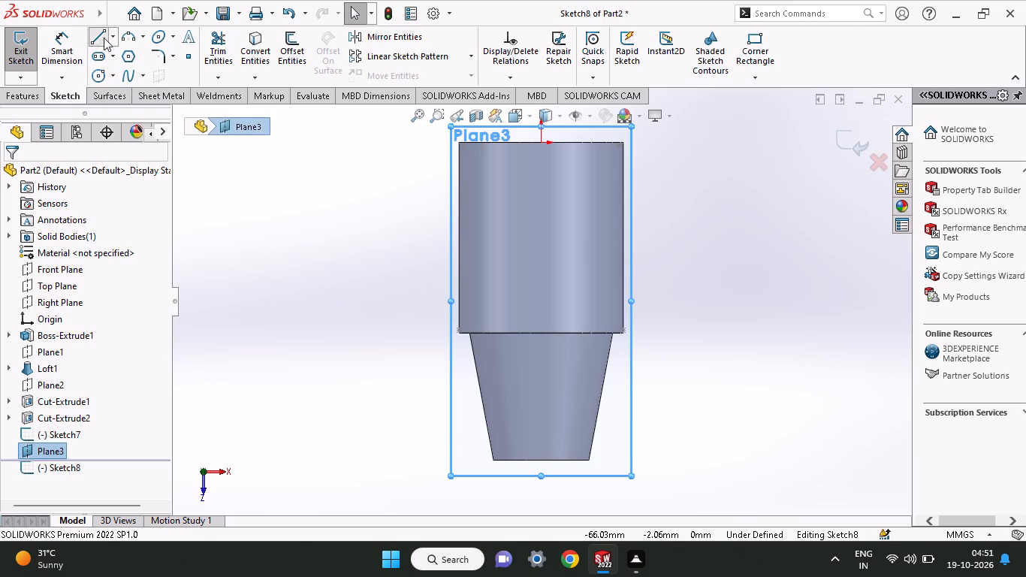
click(623, 141)
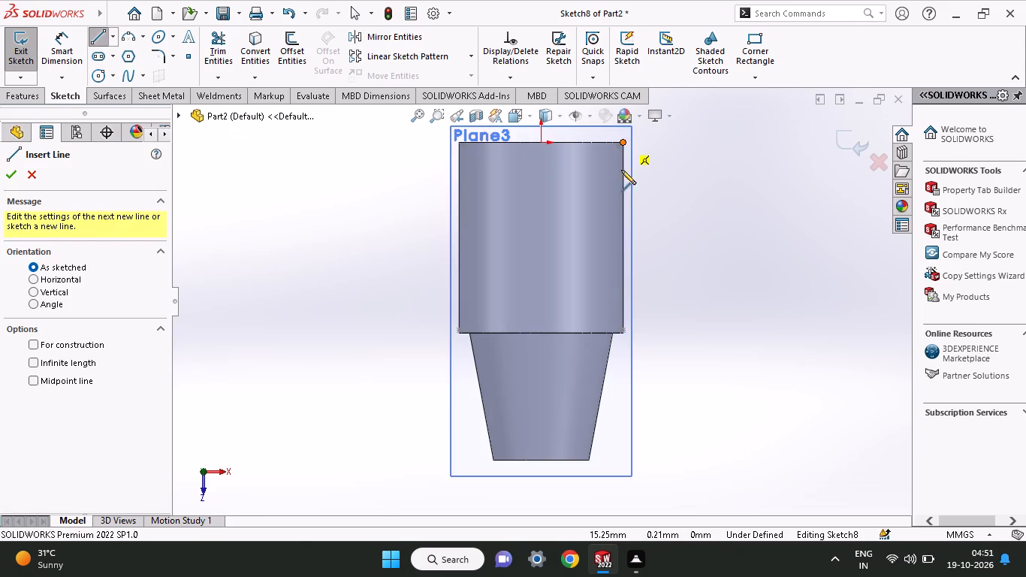
click(623, 334)
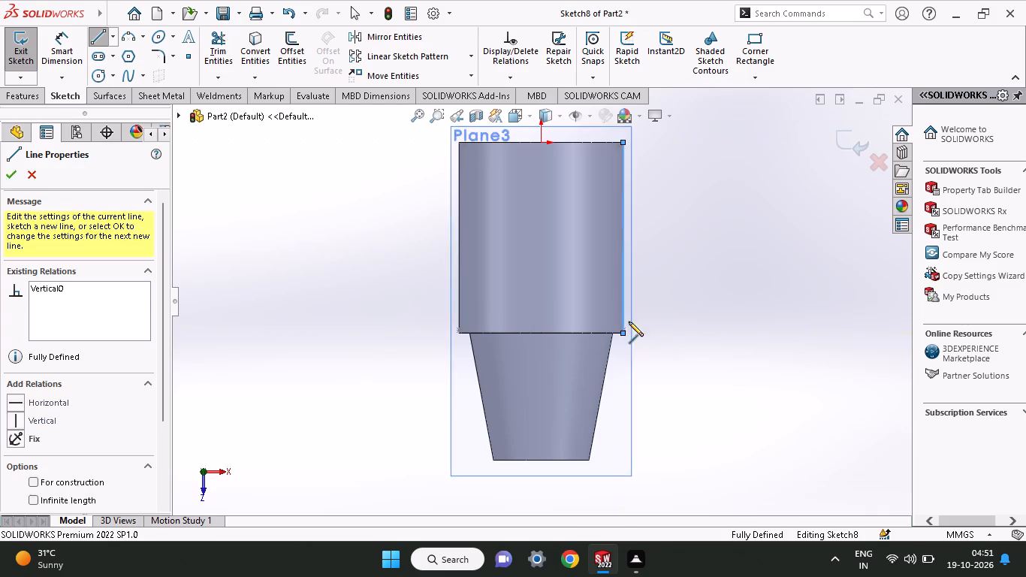
right_click(667, 219)
click(690, 231)
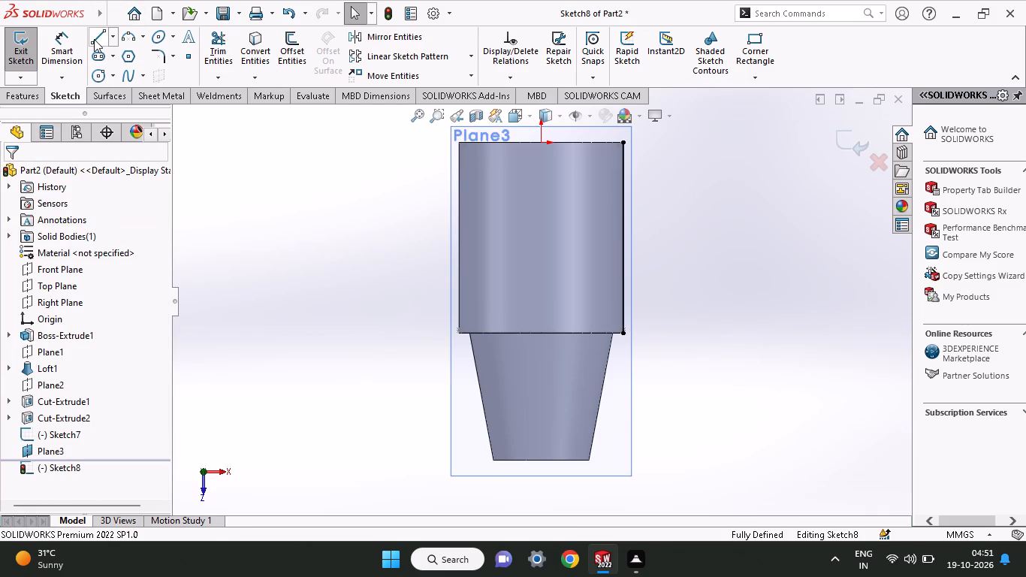
Sketch a vertical line about 32 mm long down the middle of the cylinder, starting just below the origin.
click(94, 39)
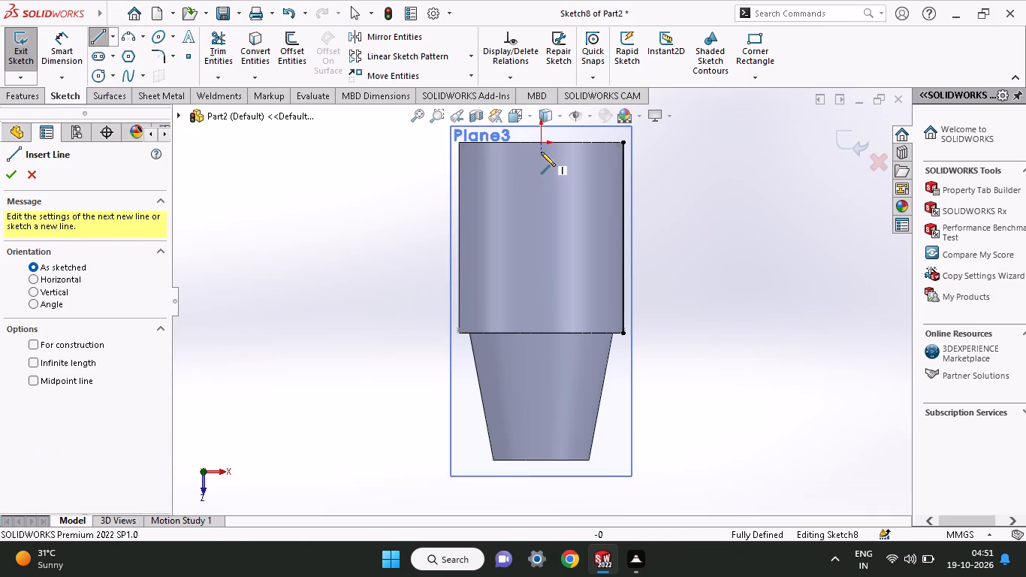
click(541, 152)
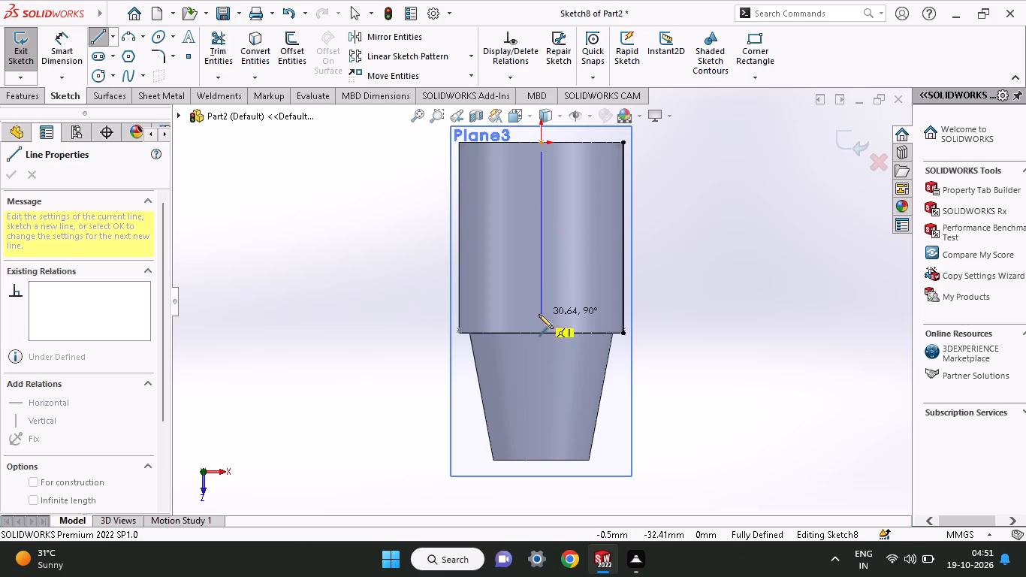
click(539, 319)
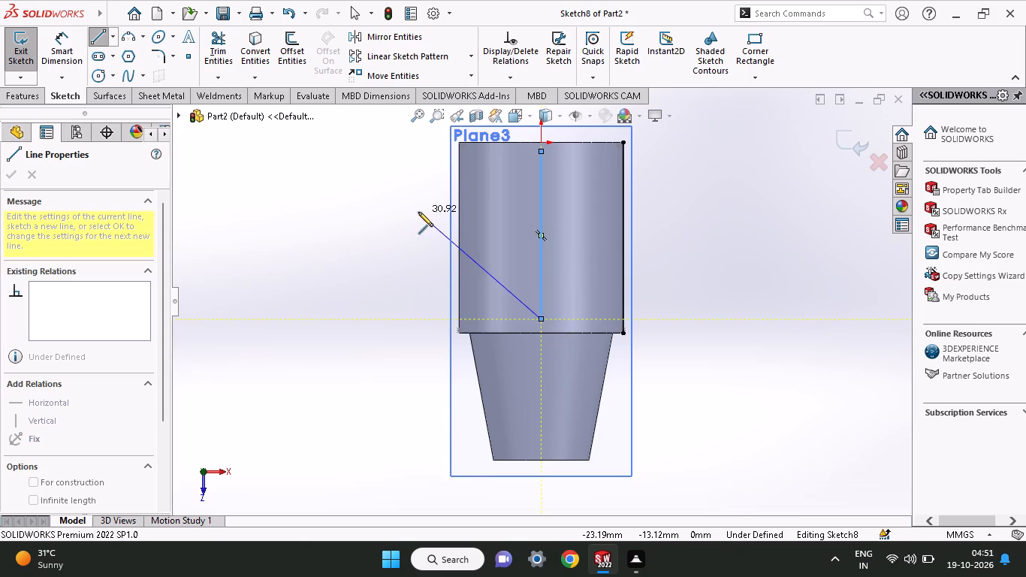
right_click(355, 217)
click(377, 229)
Dimension the centre line from its midpoint to its end nearest the origin and set it to 17.5 mm.
click(40, 44)
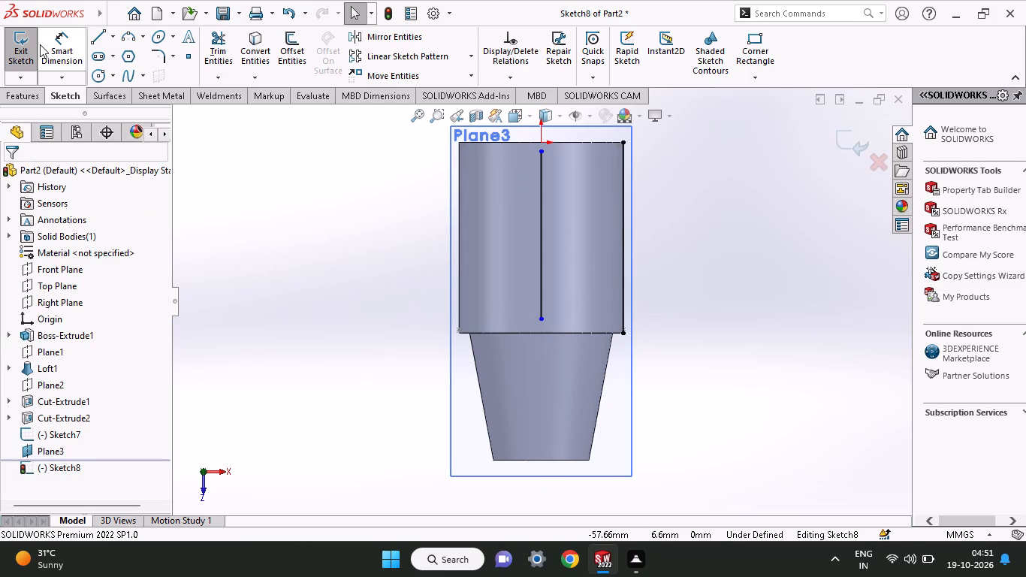
click(542, 234)
click(541, 152)
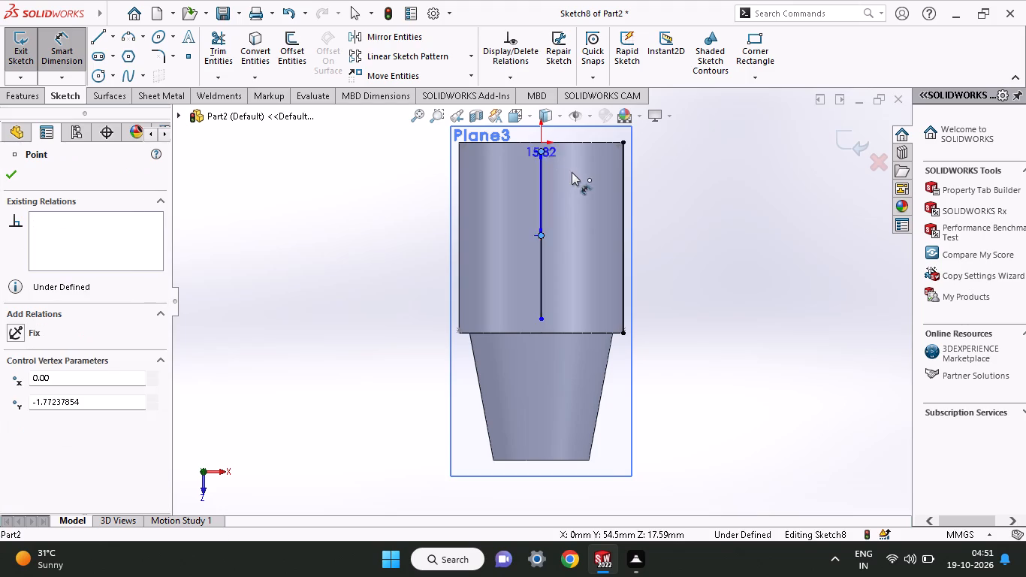
click(575, 174)
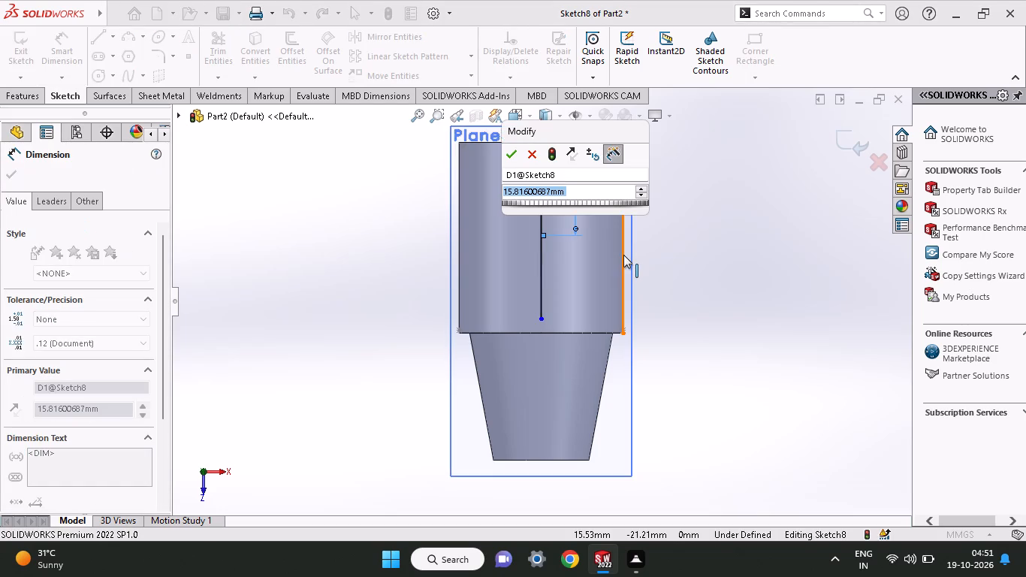
text(17.5)
key(Return)
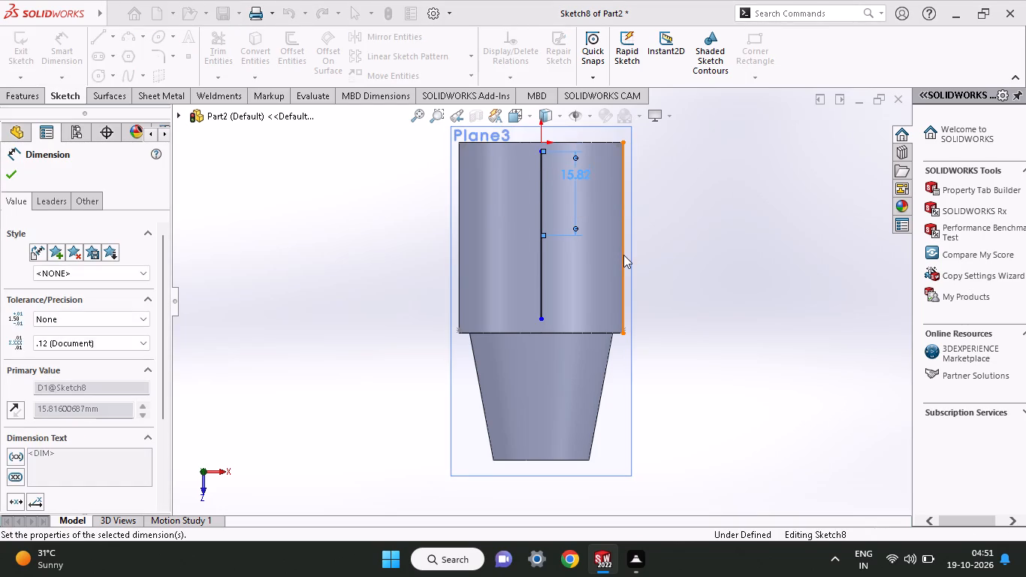
Add a driven dimension from the centre line's midpoint to its end near the shoulder.
click(543, 327)
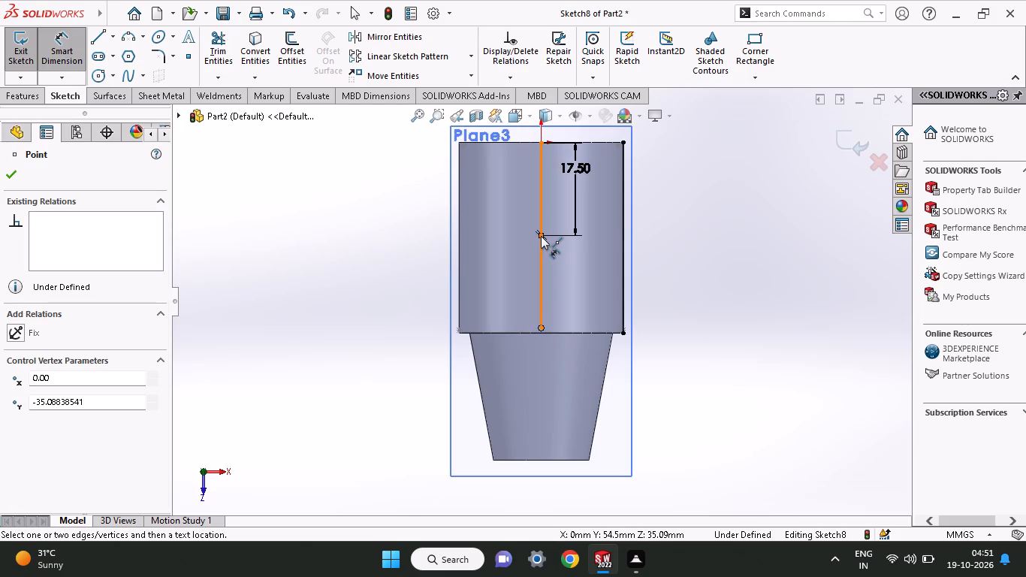
click(541, 236)
click(574, 282)
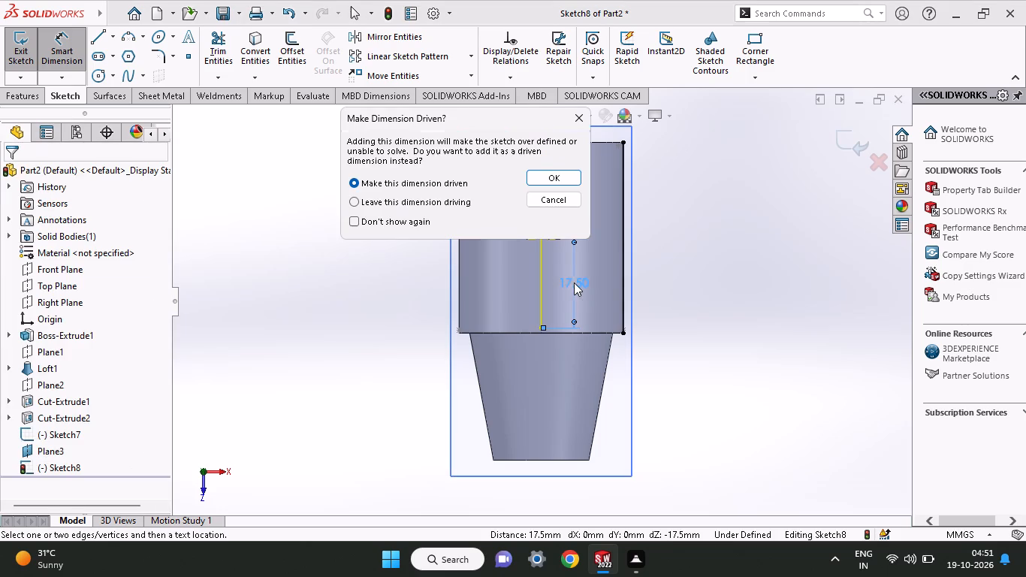
click(547, 181)
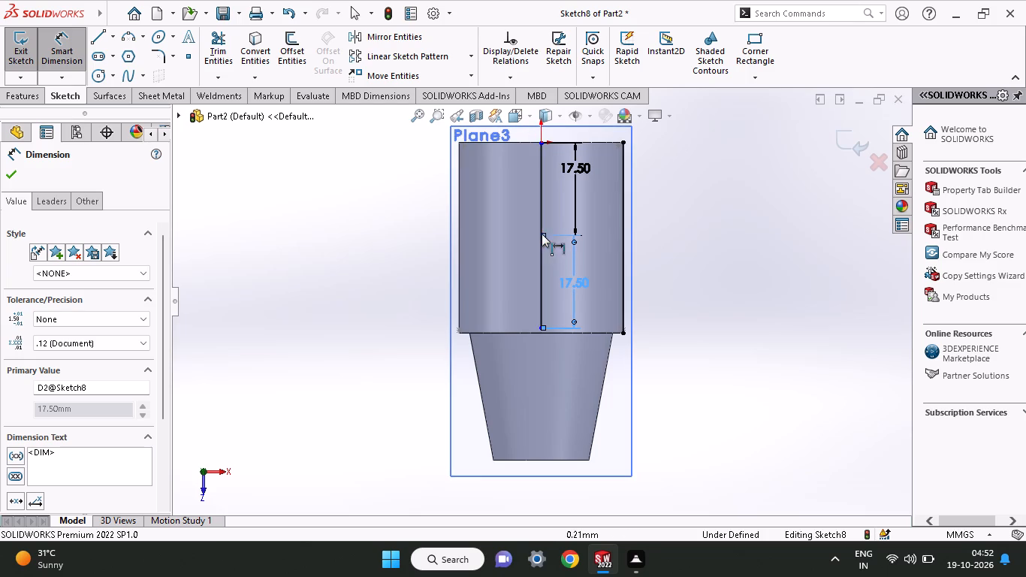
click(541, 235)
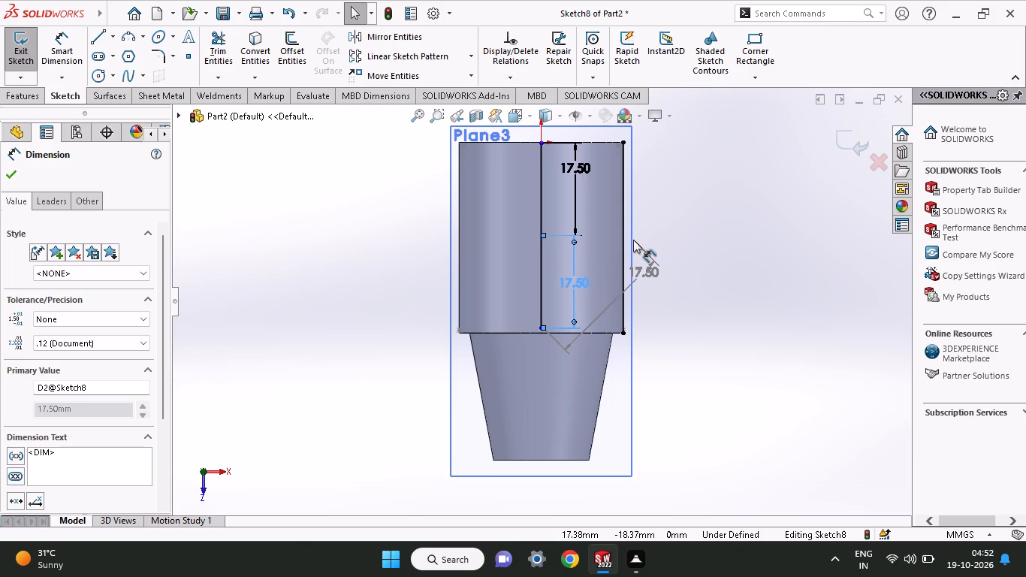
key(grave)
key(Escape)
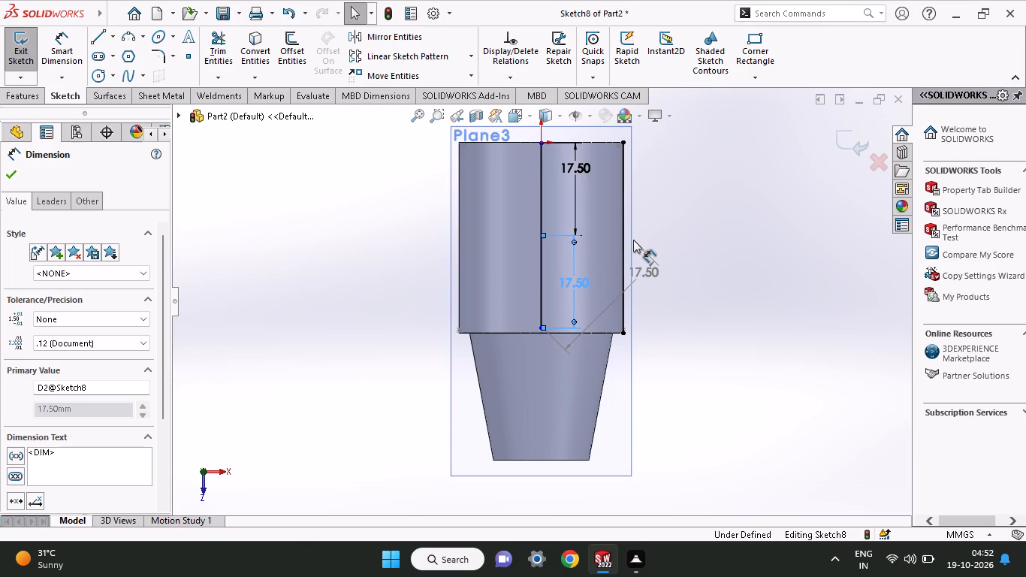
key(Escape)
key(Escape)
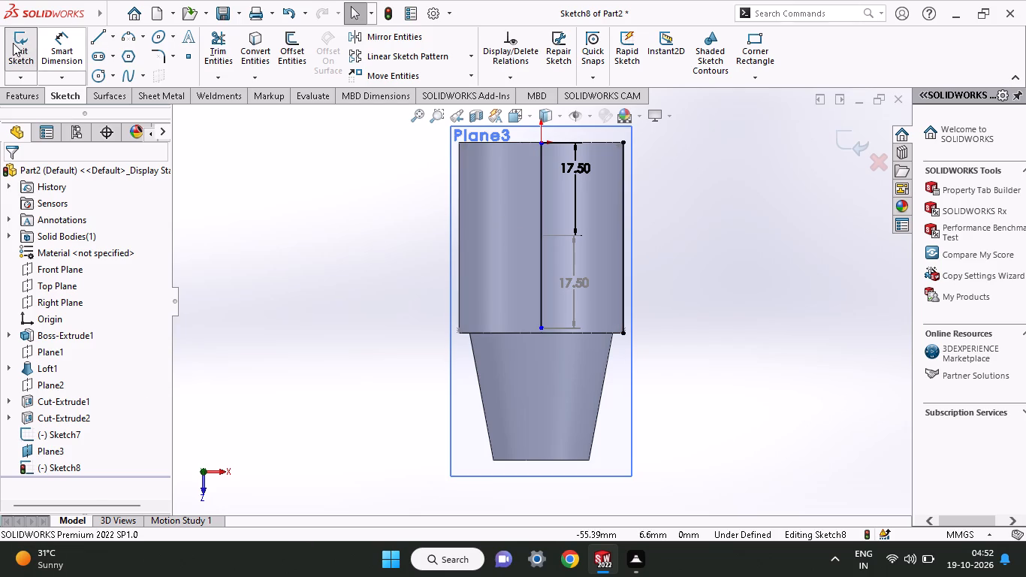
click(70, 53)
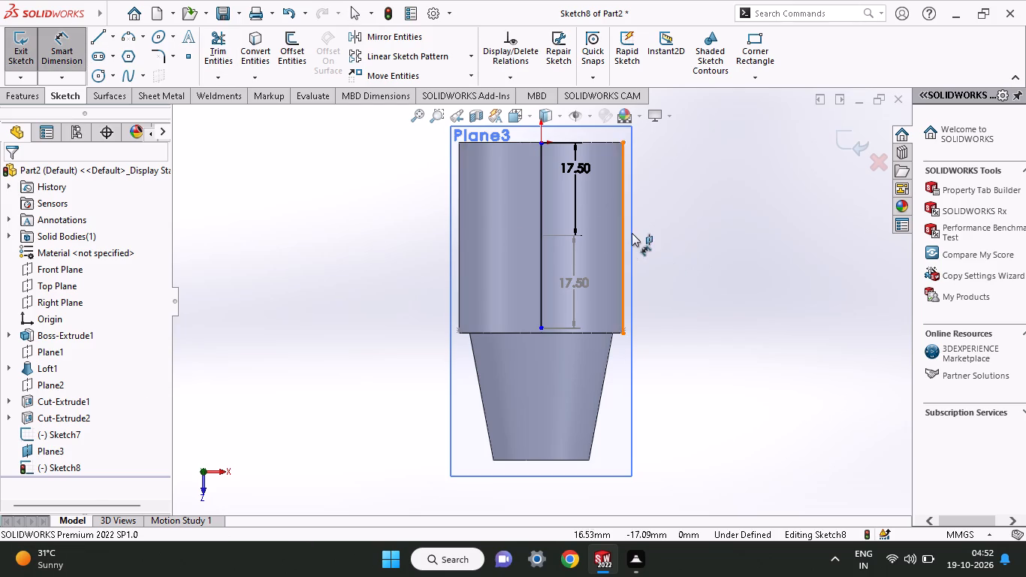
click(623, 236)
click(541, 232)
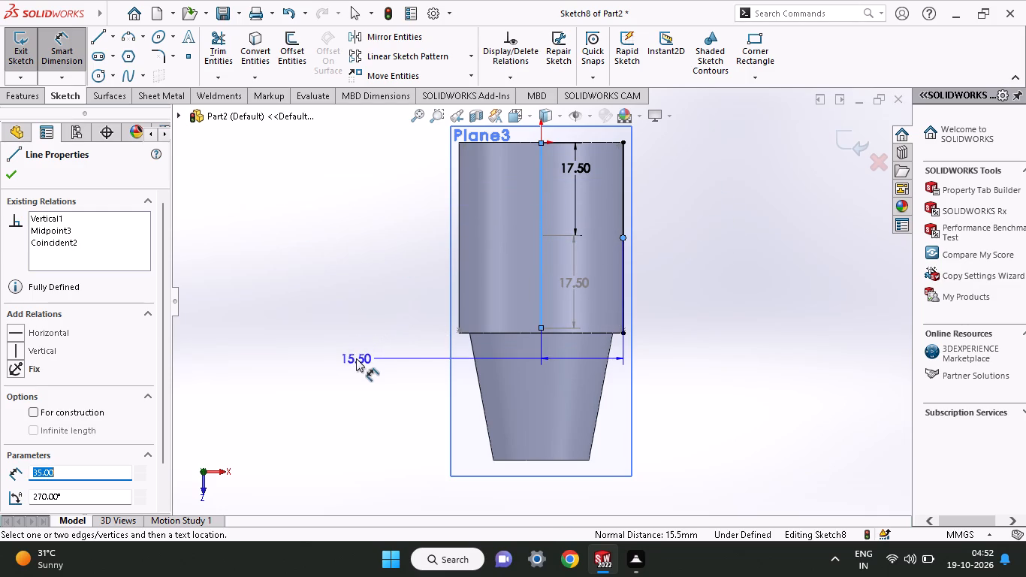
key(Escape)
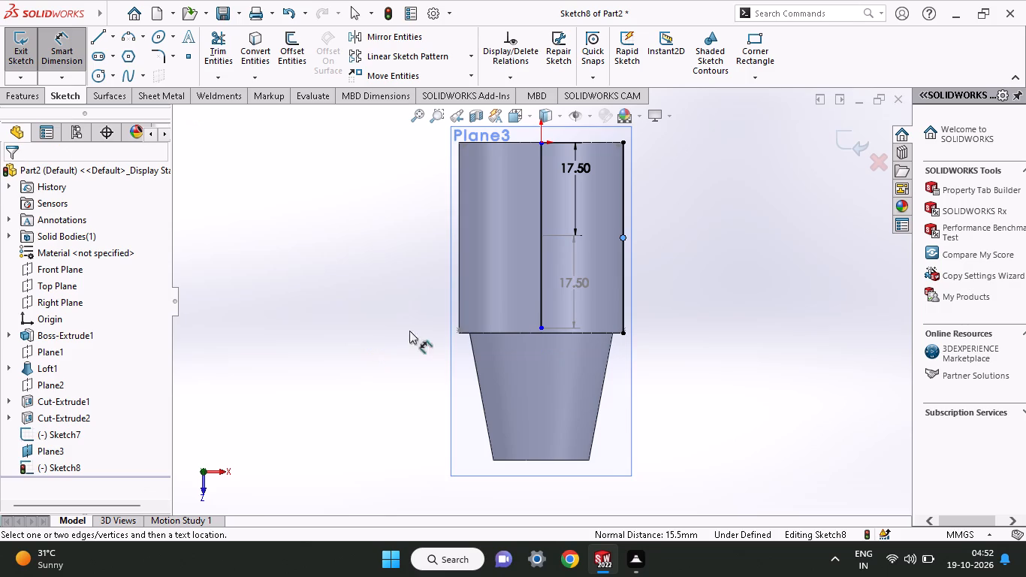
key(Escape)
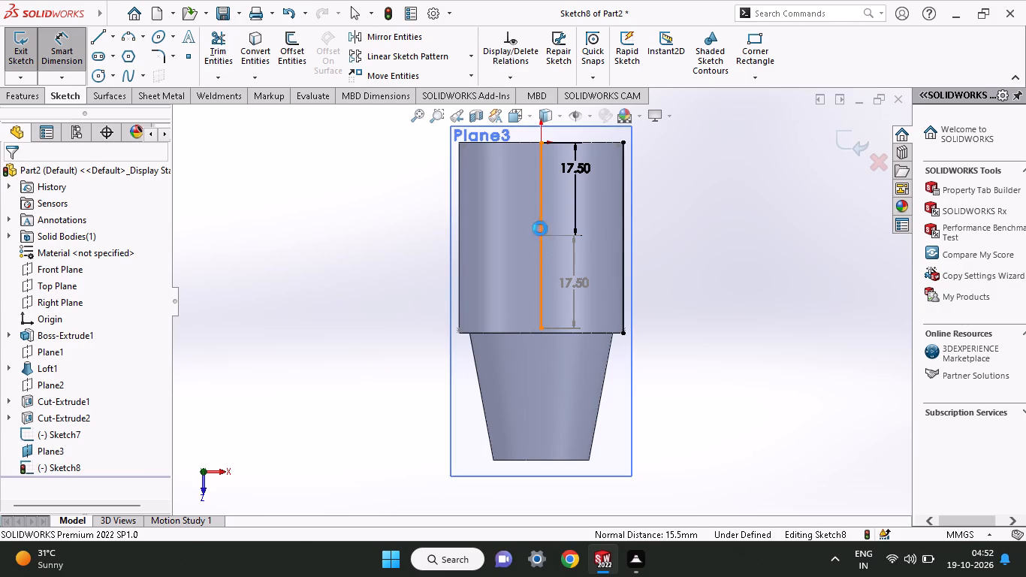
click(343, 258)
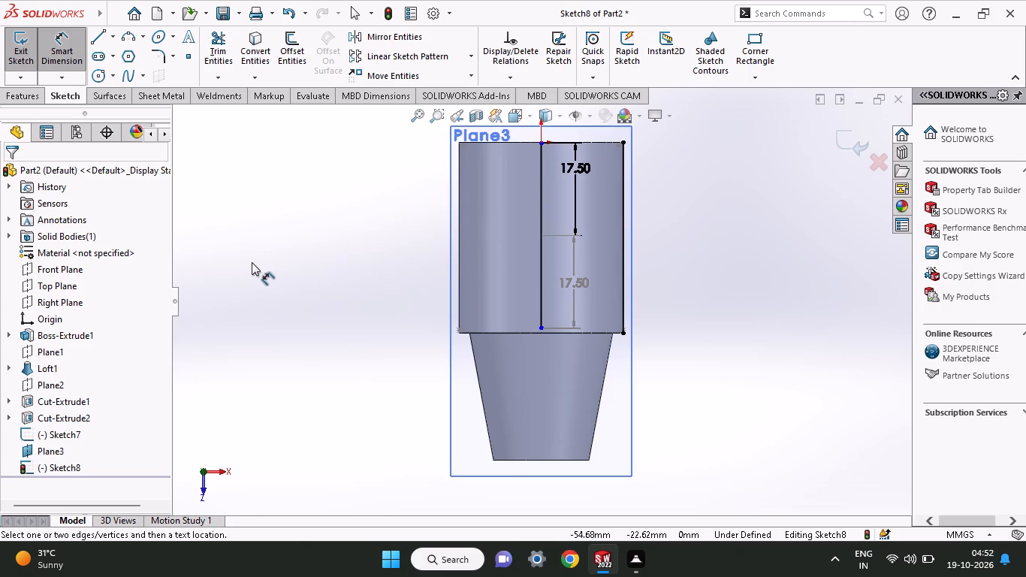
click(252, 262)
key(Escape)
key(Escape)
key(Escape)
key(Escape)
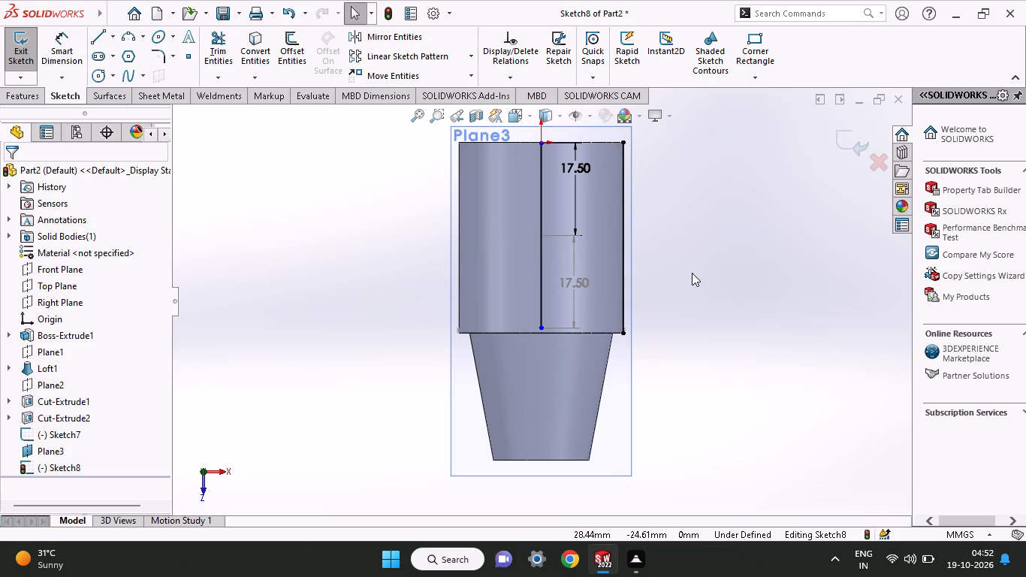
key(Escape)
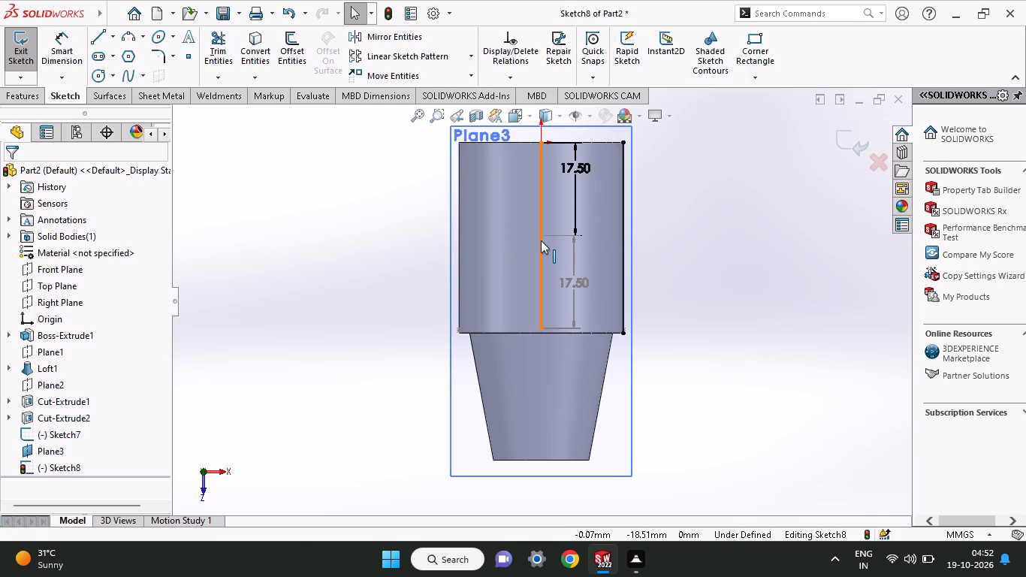
Add a Horizontal relation between the midpoints of the centre line and the 36 mm side line.
click(540, 234)
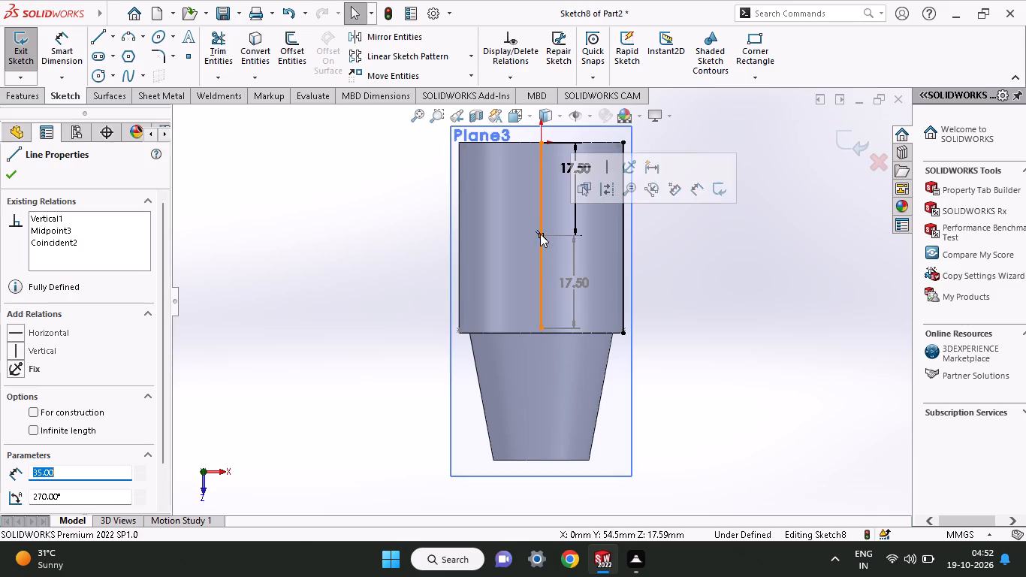
shift+click(623, 237)
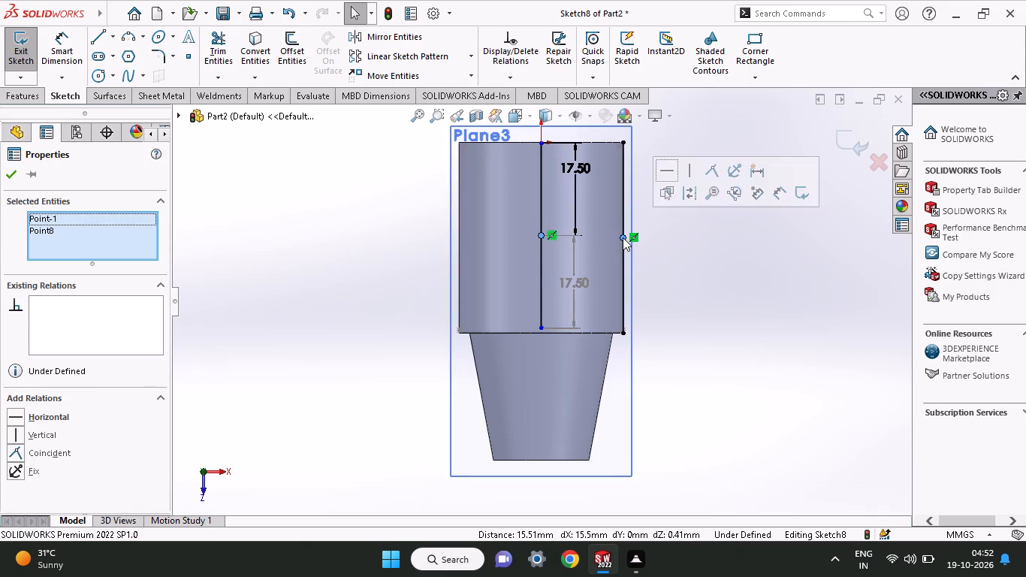
click(39, 421)
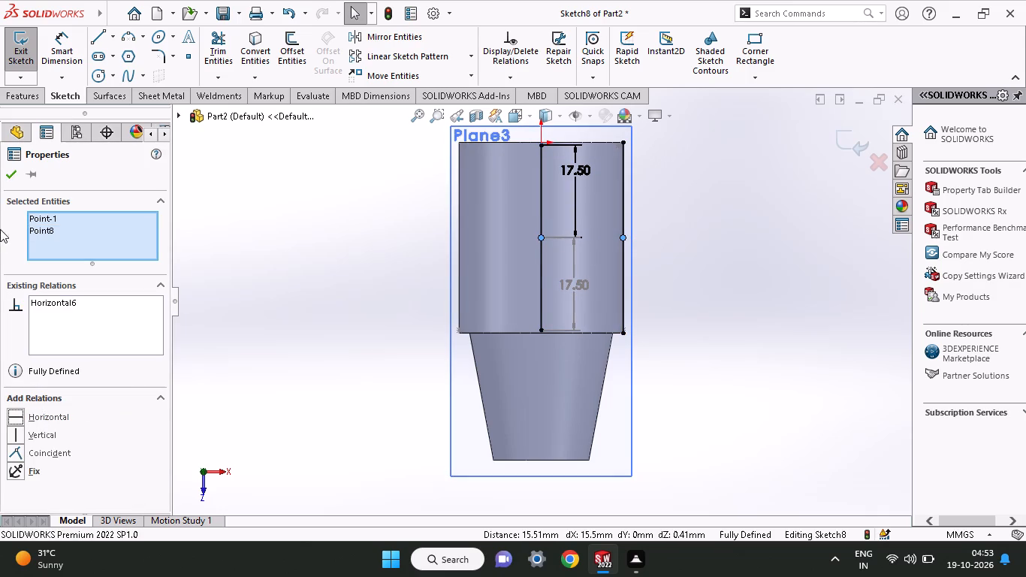
click(5, 171)
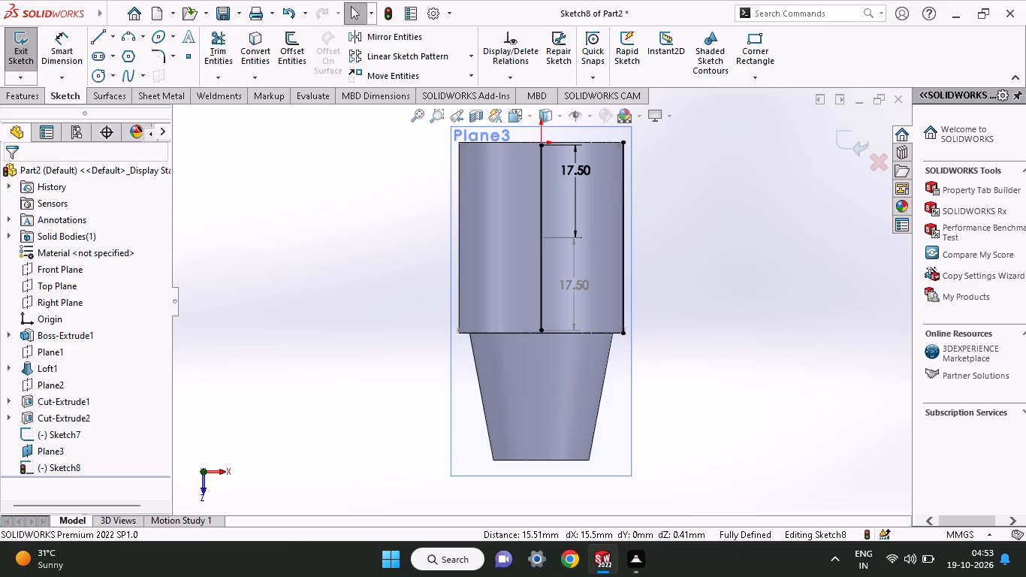
Sketch a horizontal line about 23 mm toward +X from the centre line's origin-side end, and a second about 46 mm back across toward -X.
click(89, 31)
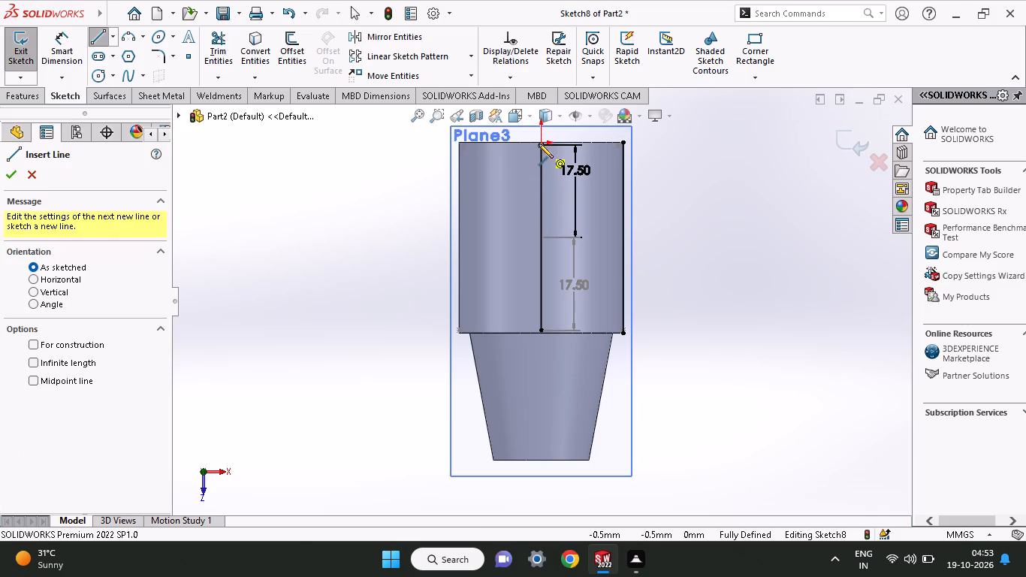
click(539, 145)
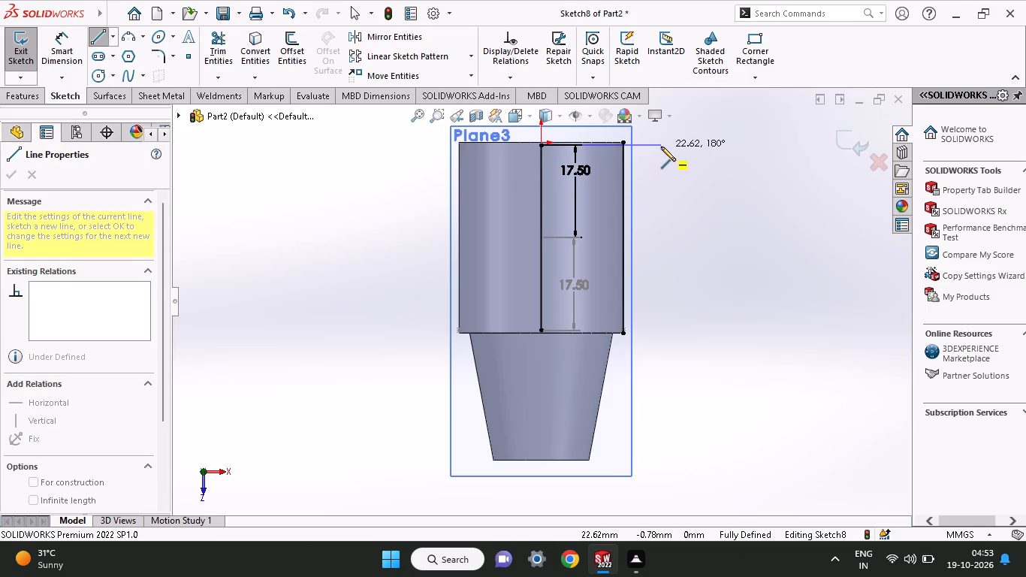
click(661, 147)
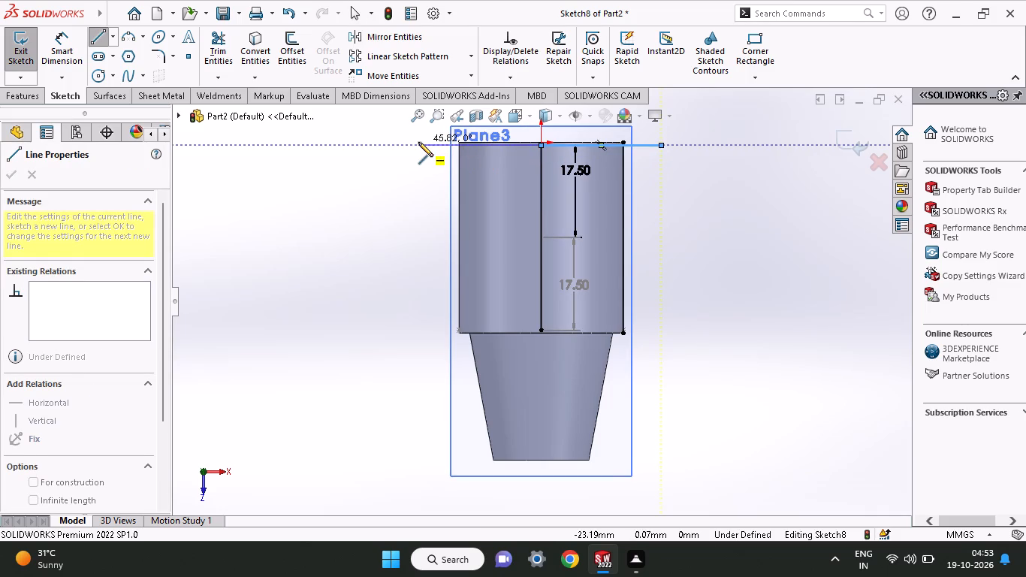
click(418, 142)
right_click(246, 198)
click(273, 211)
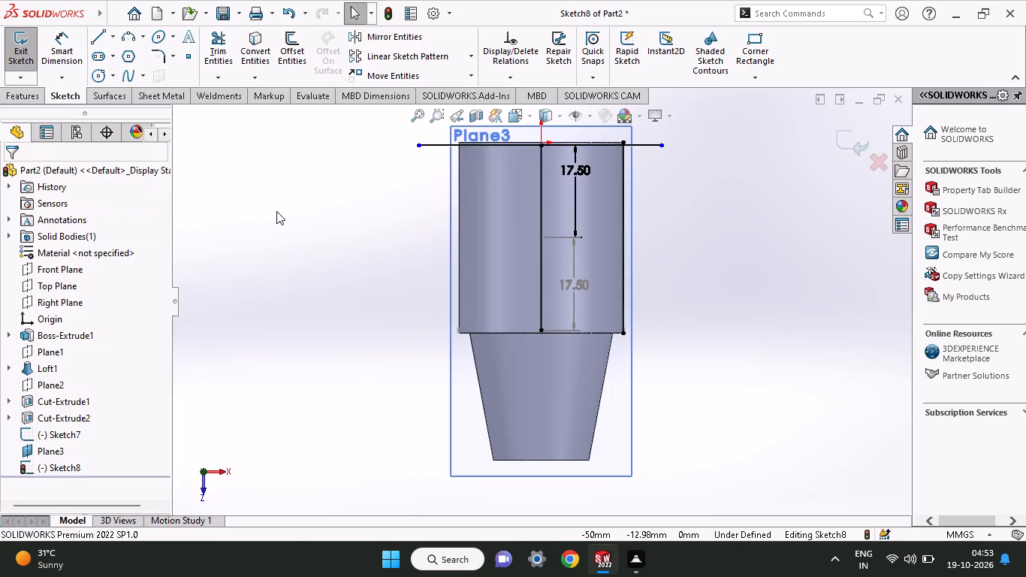